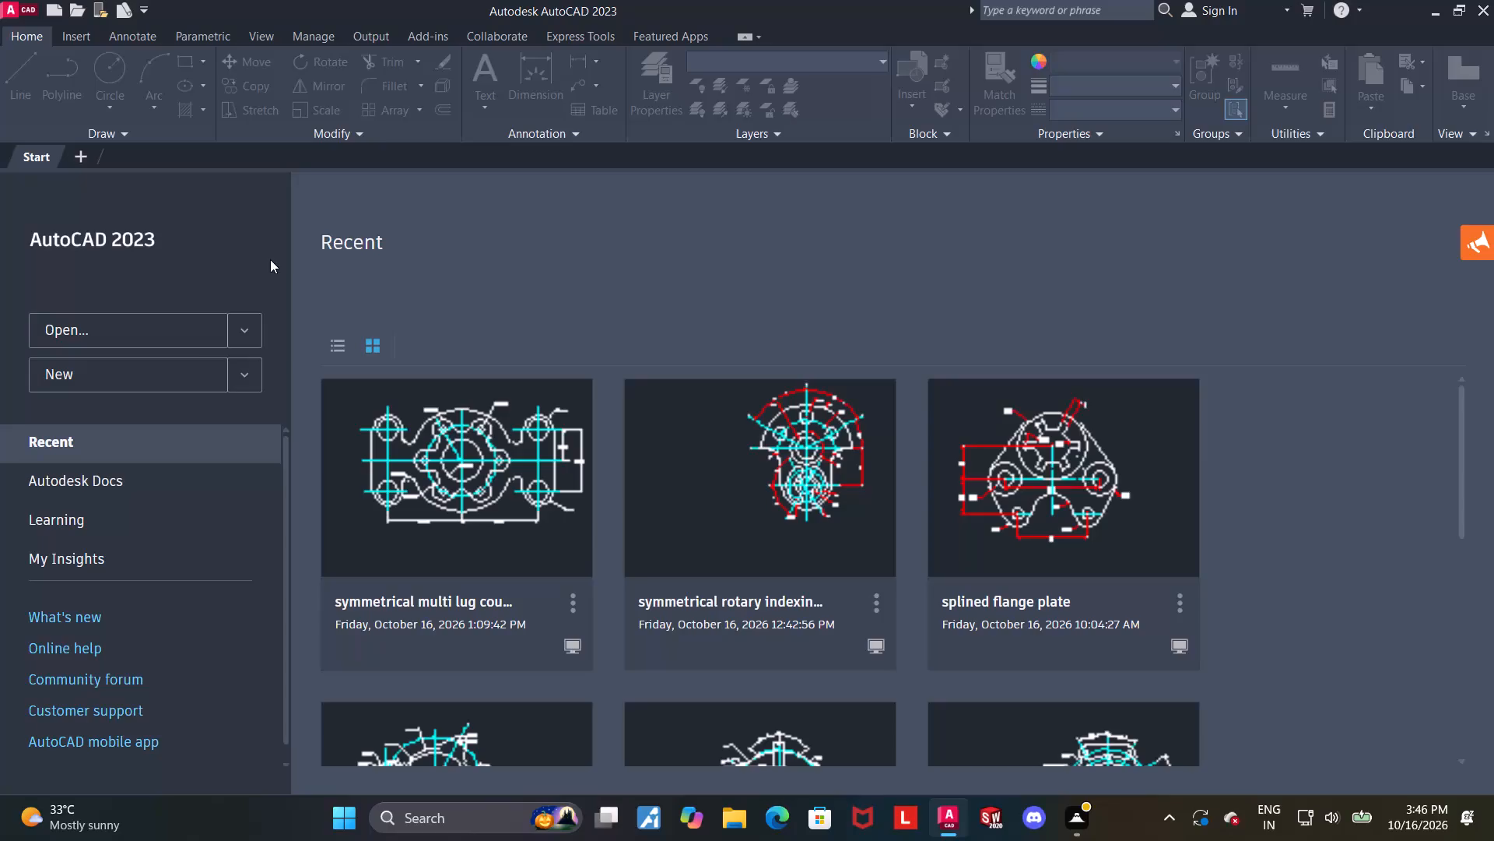
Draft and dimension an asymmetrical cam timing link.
Create a new blank drawing.
click(193, 361)
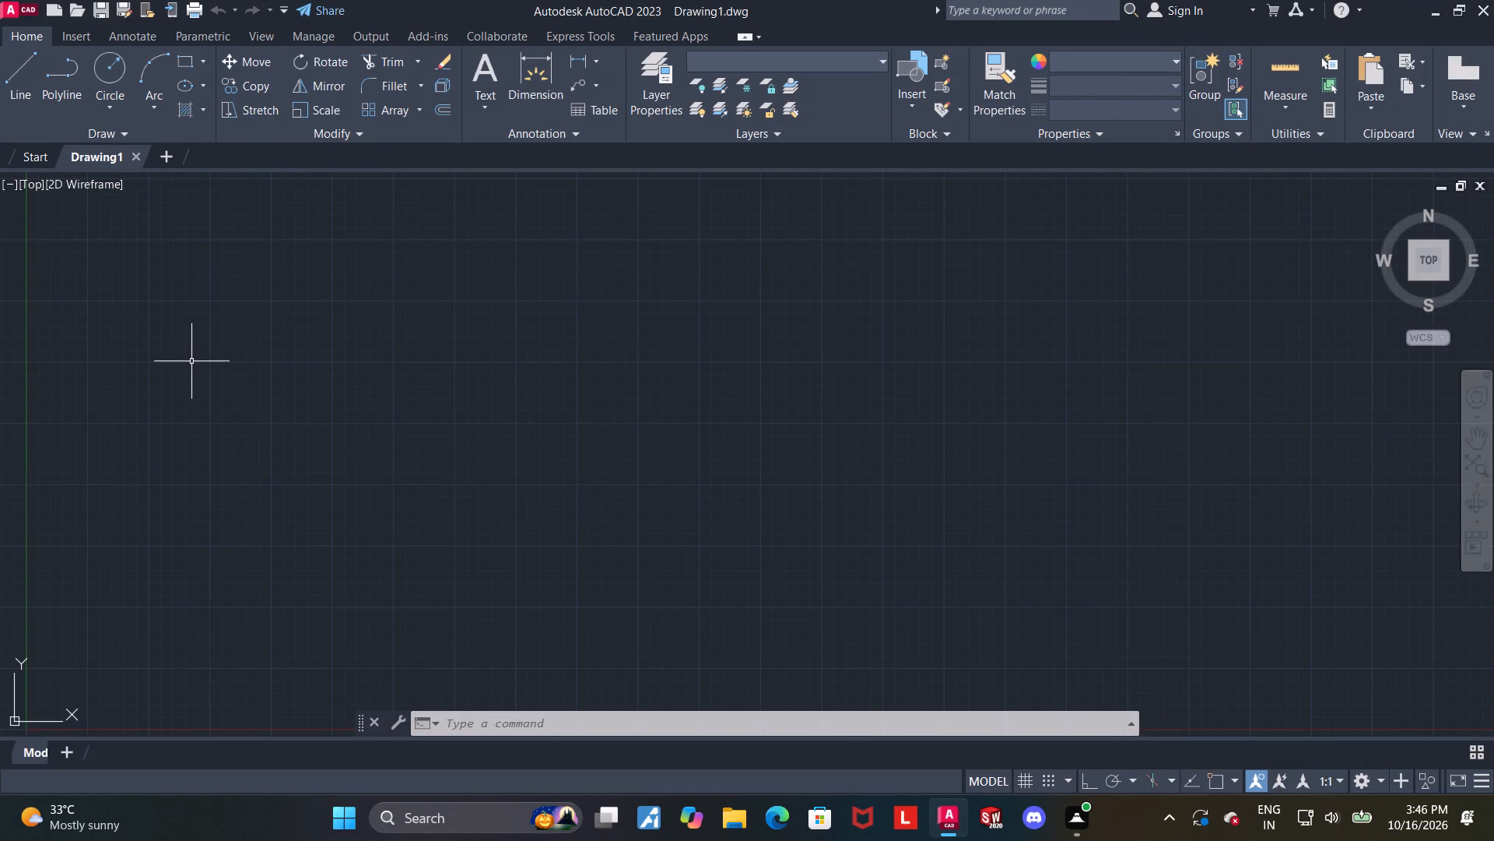
Turn on command logging with LOGFILEON.
text(logfile)
key(Return)
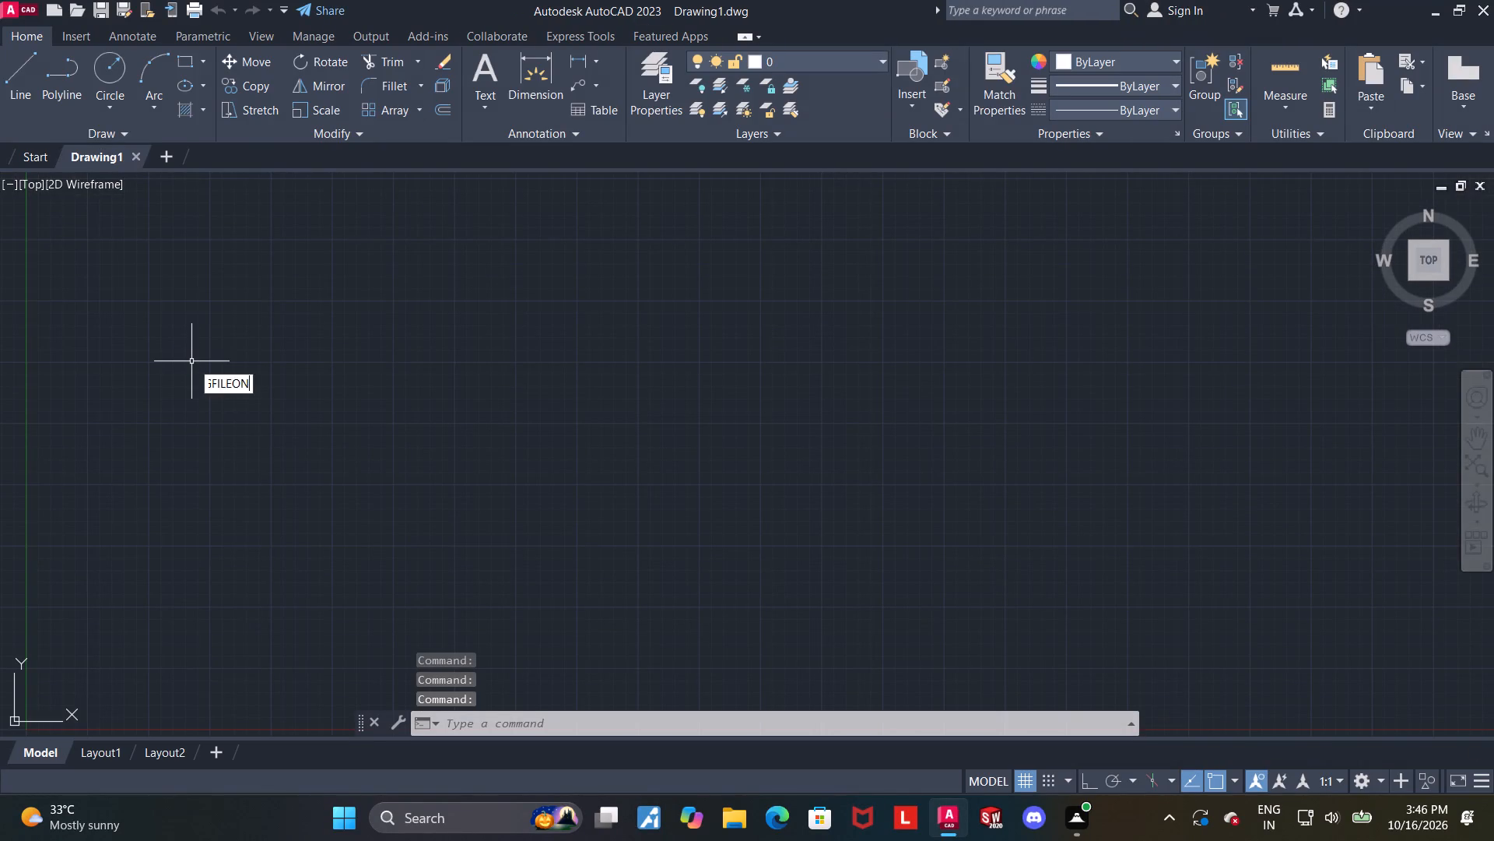
key(Return)
key(Return)
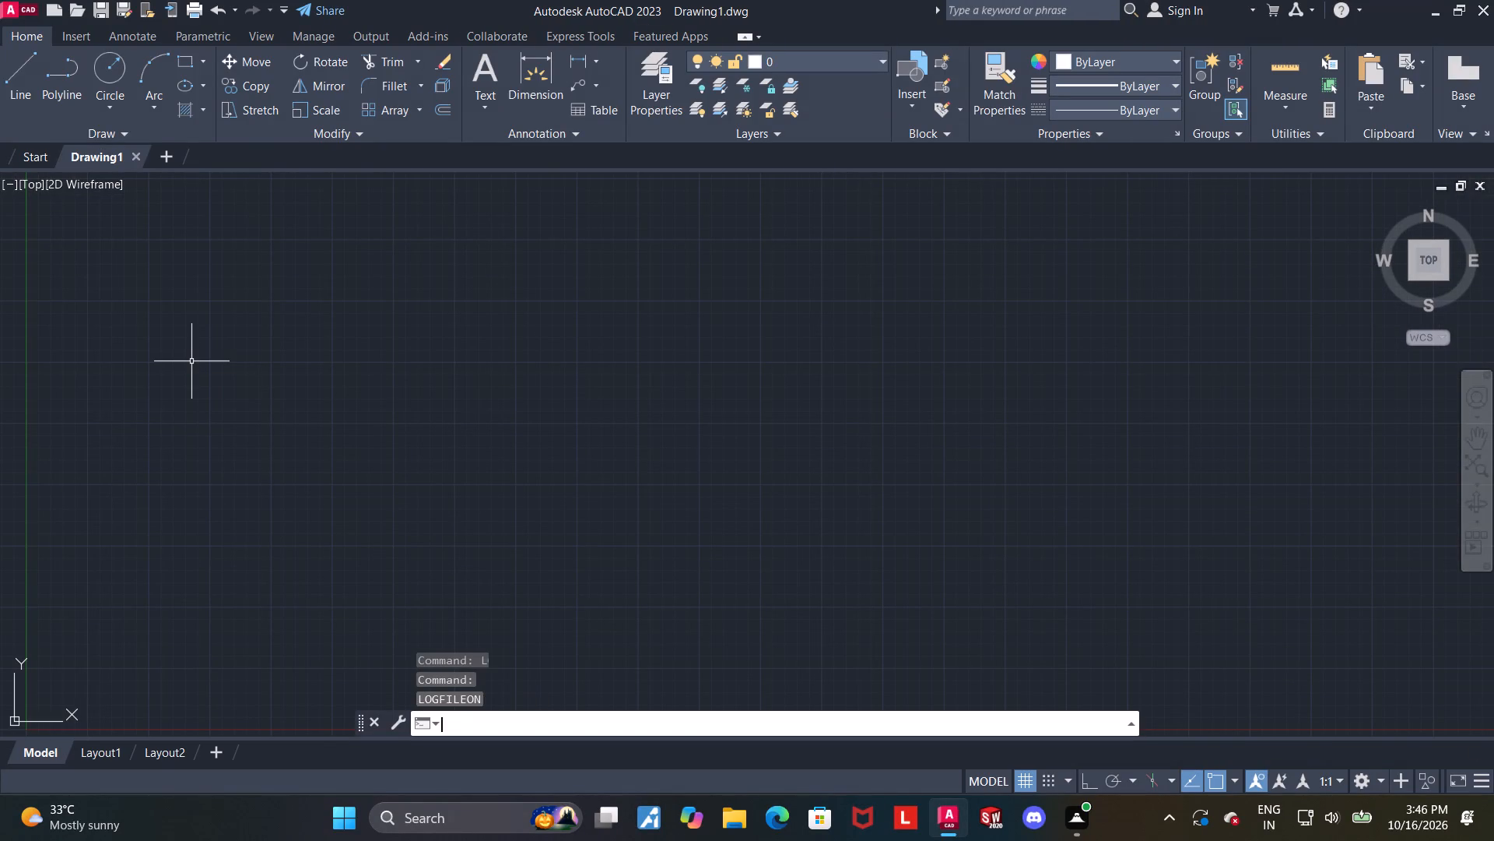
Set the model space limits from 0,0 to 100,100.
text(limits)
key(Return)
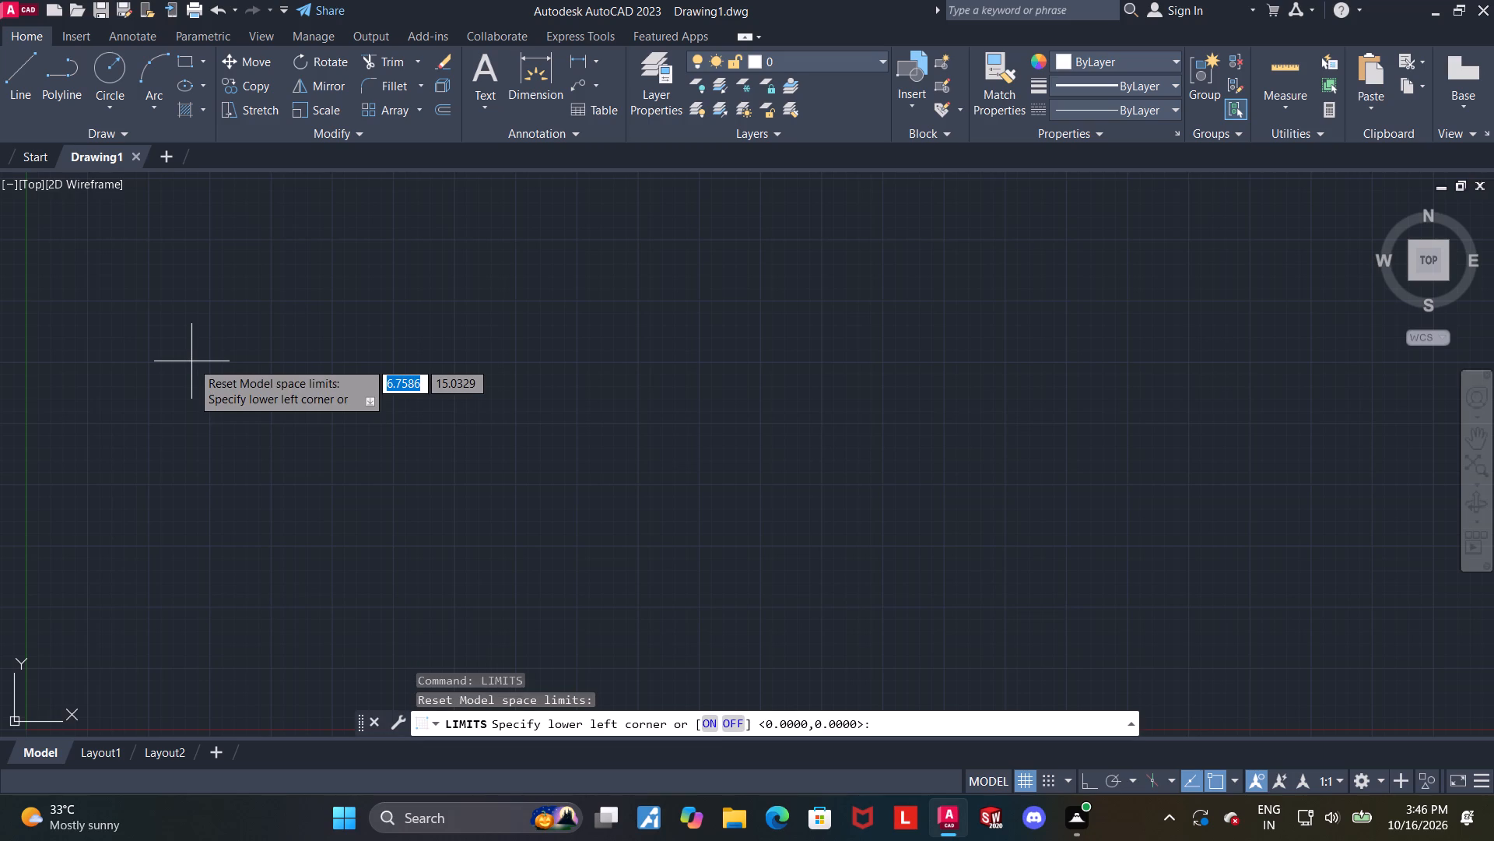
text(0,0)
key(Return)
text(100,100)
key(Return)
Draw a circle of diameter 52 centred at about 200,149.
scroll(190, 357, down, 2)
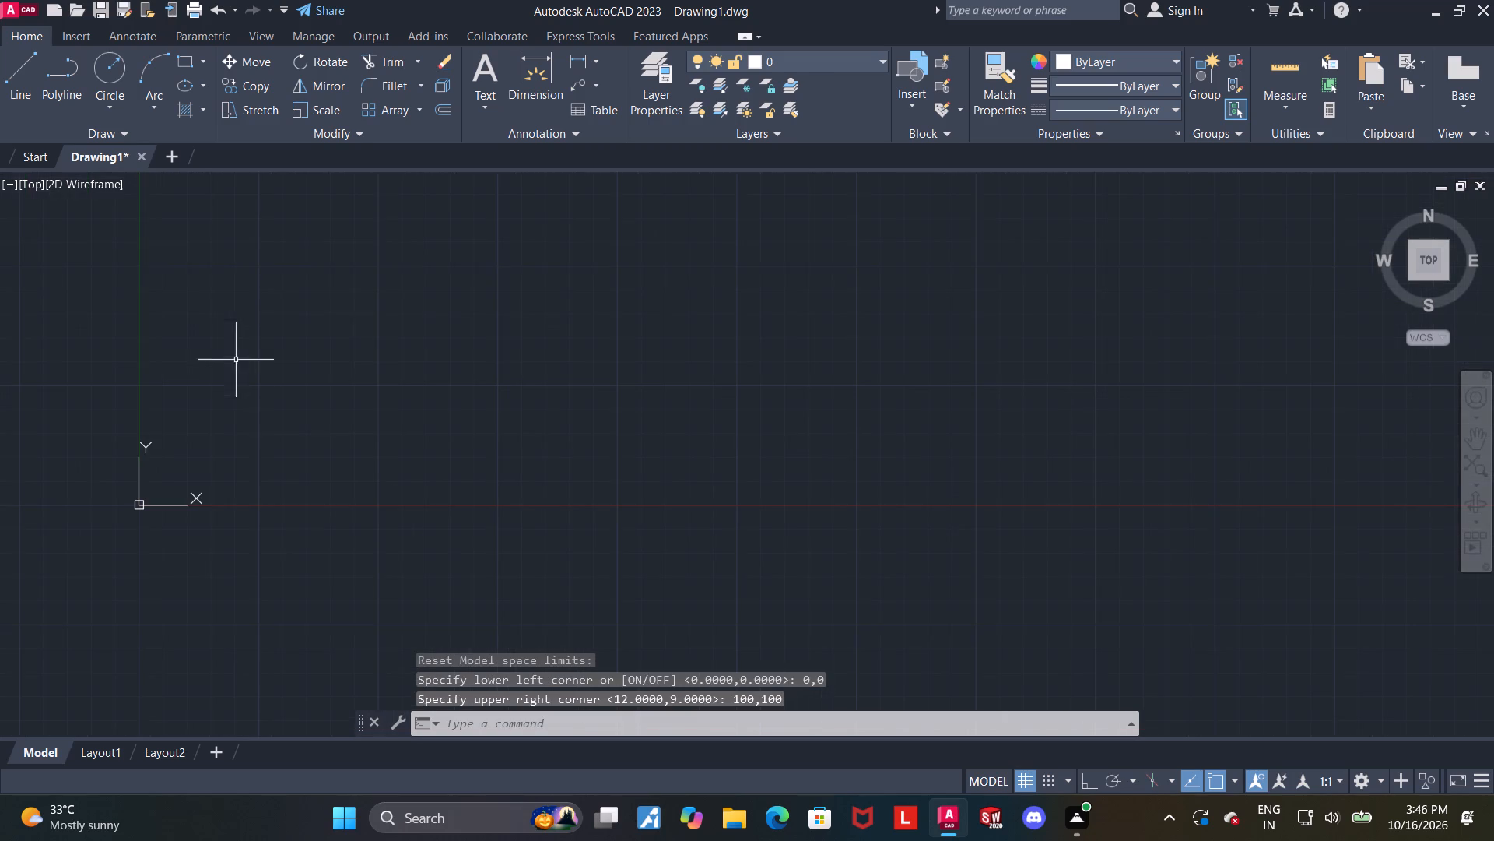
middle_drag(720, 526, 637, 727)
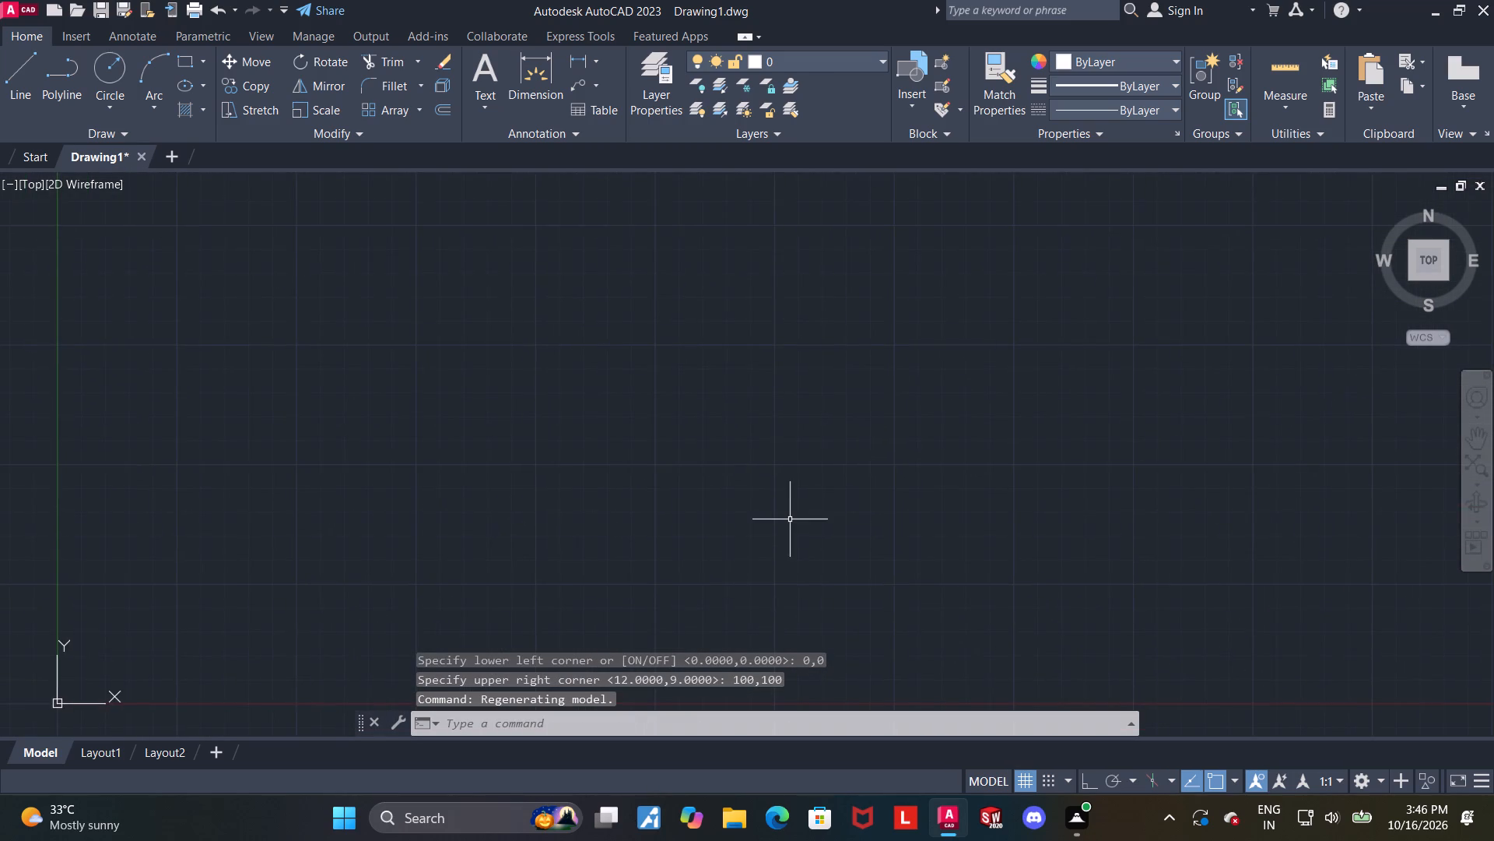
scroll(791, 508, down, 2)
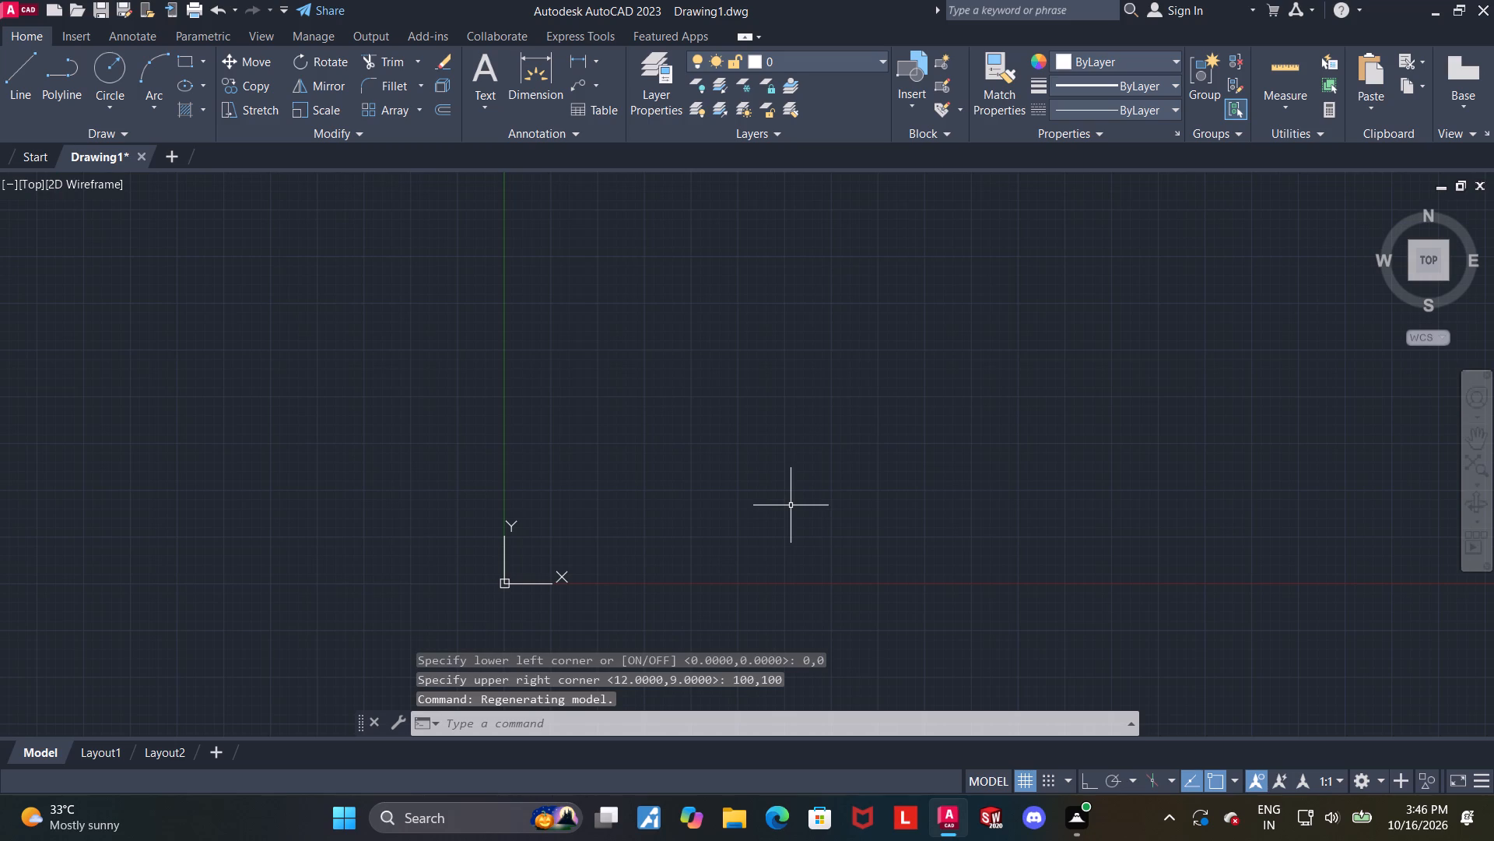
scroll(791, 459, down, 1)
middle_drag(963, 385, 616, 477)
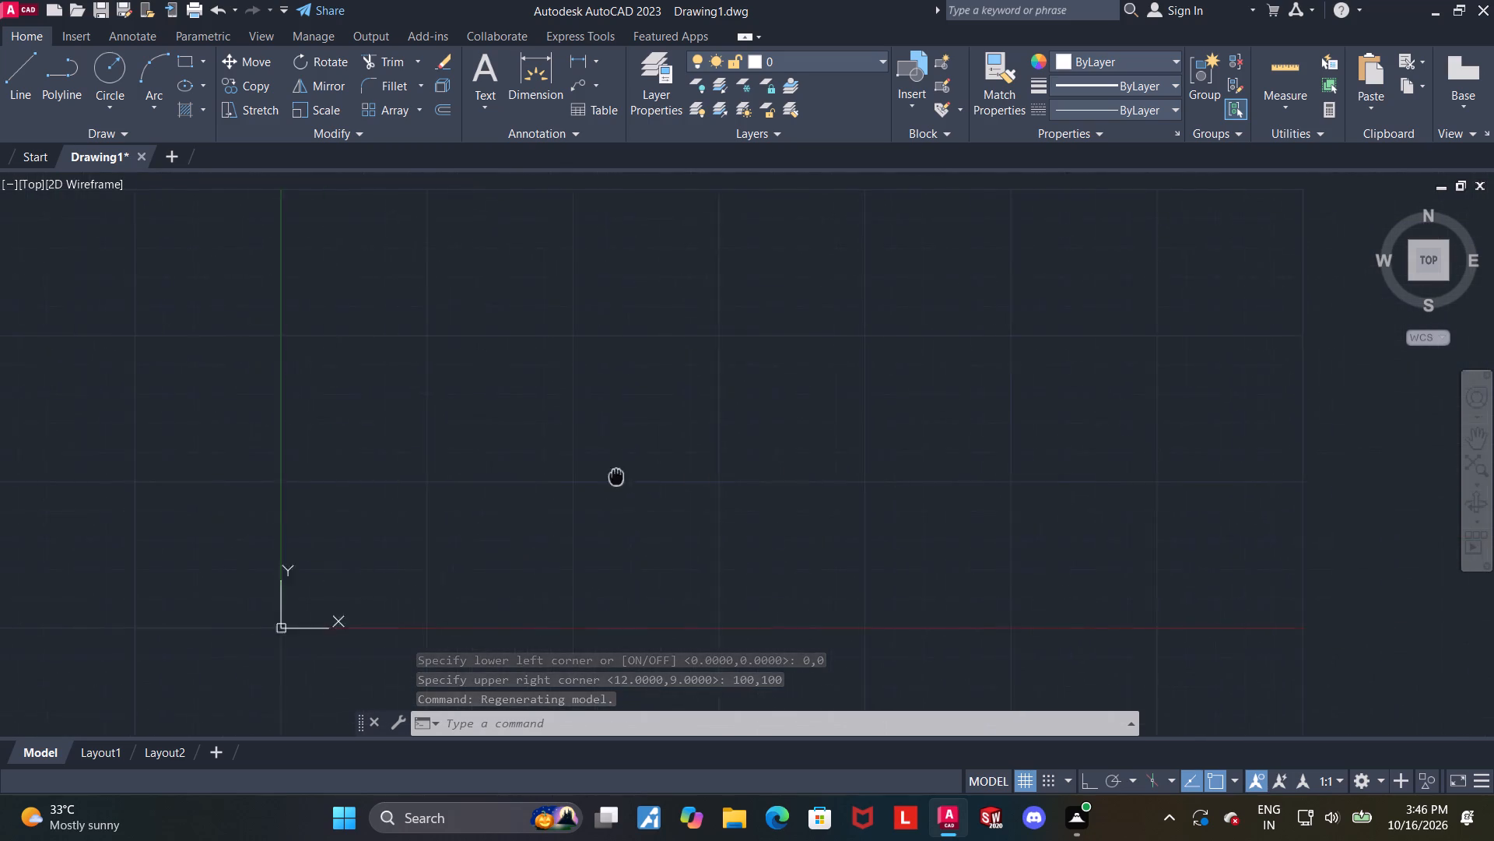
middle_drag(616, 477, 435, 517)
click(103, 58)
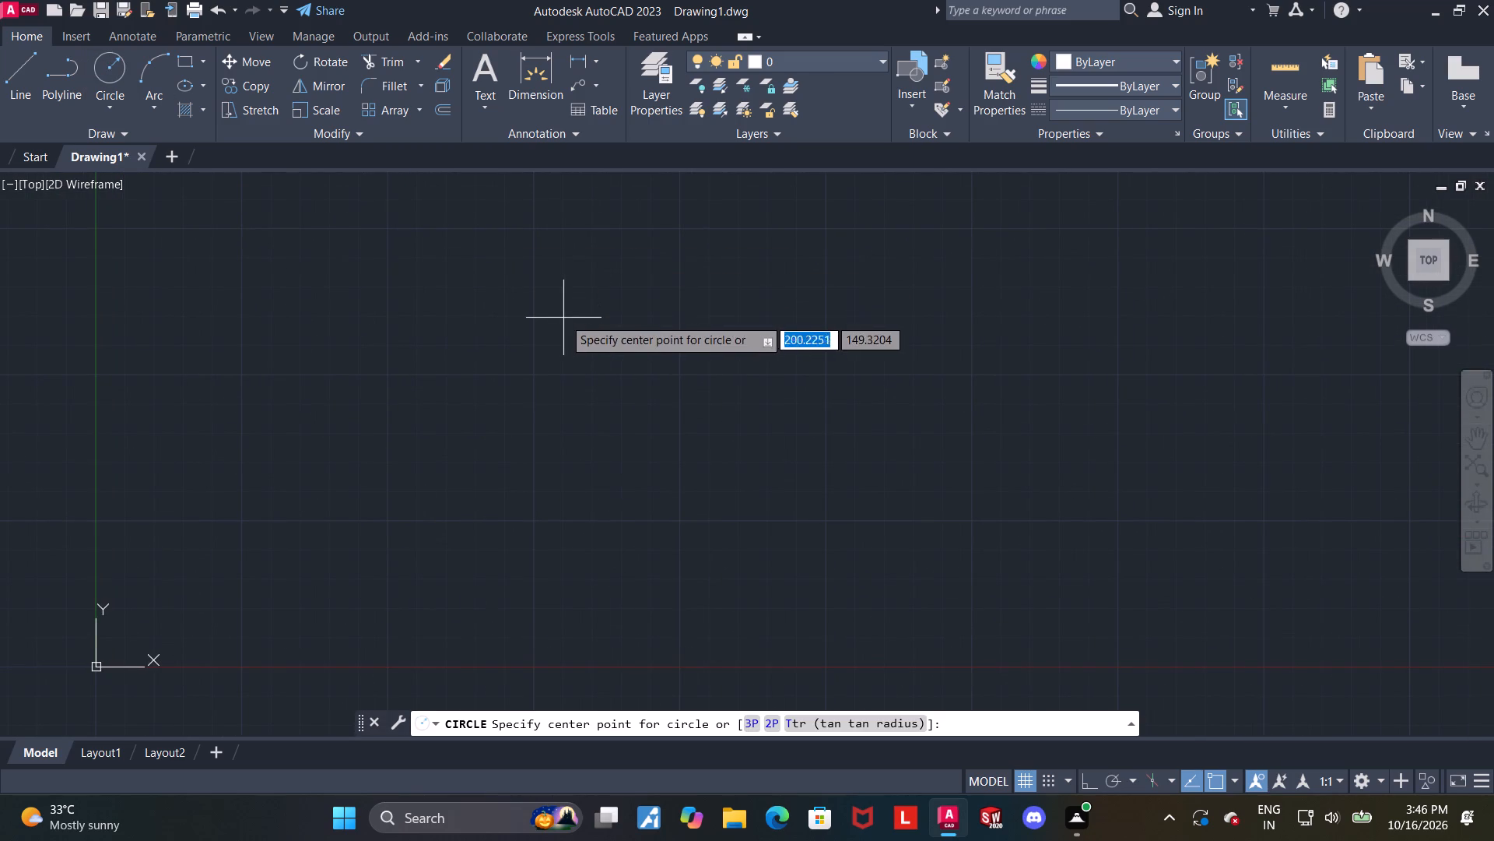
click(563, 318)
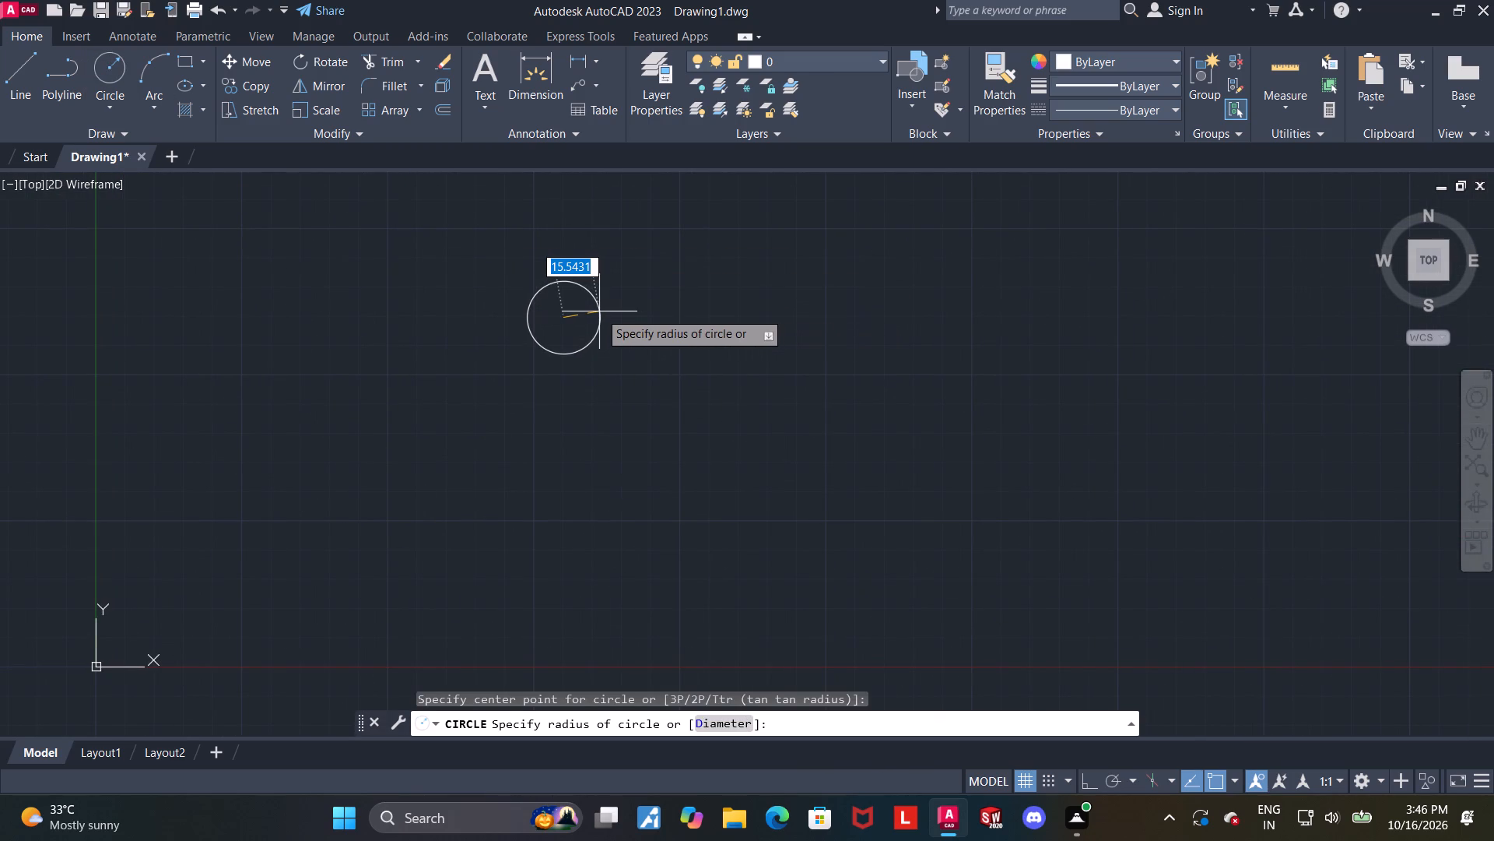
key(d)
key(Return)
text(52)
key(Return)
key(Escape)
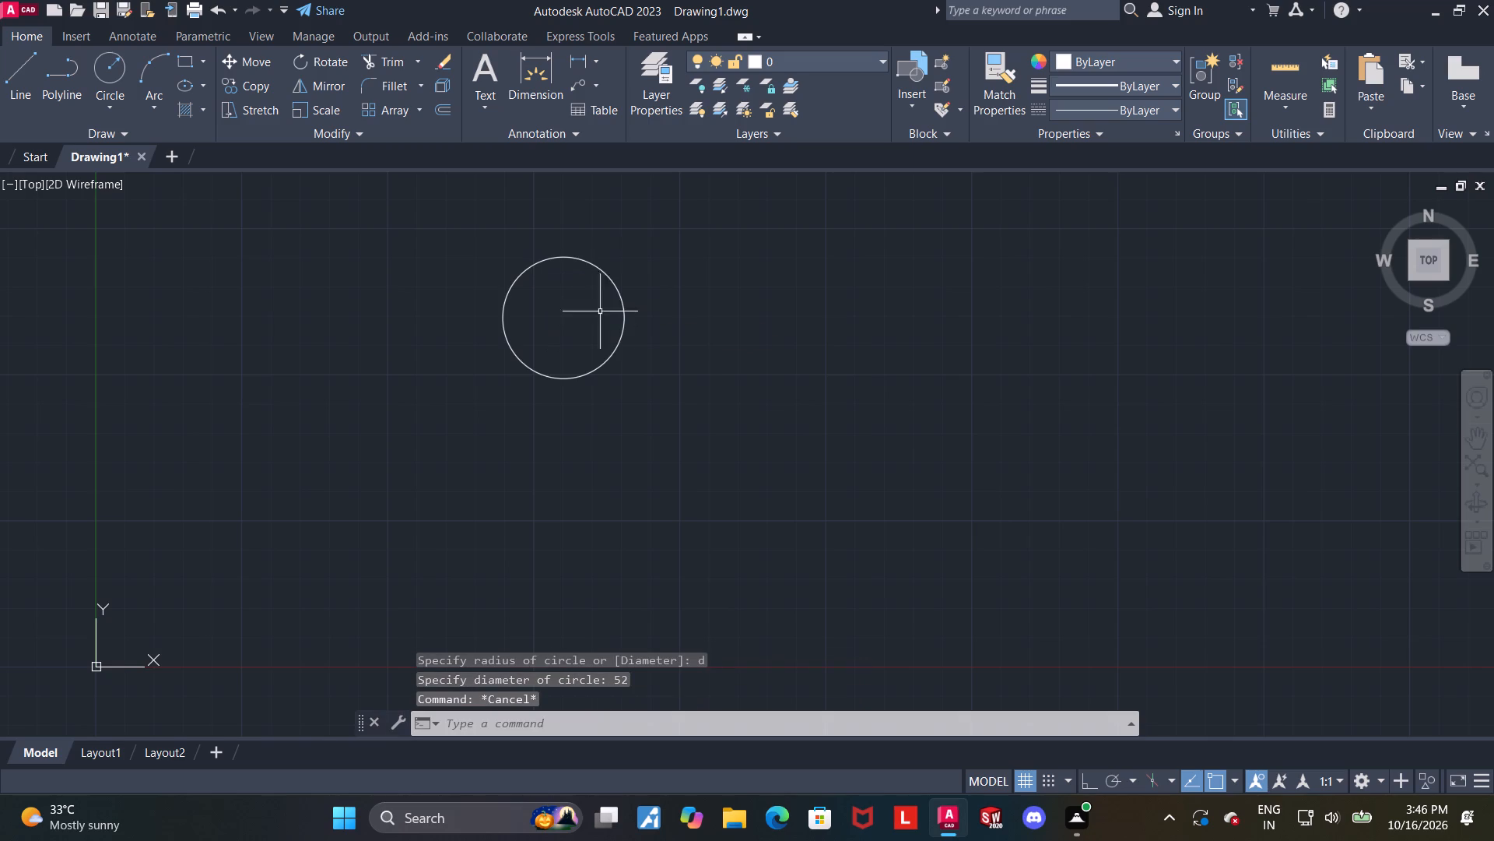
With Ortho on, draw a 158-long horizontal line in the positive X direction from the circle's centre.
middle_drag(675, 222, 689, 355)
scroll(598, 498, up, 1)
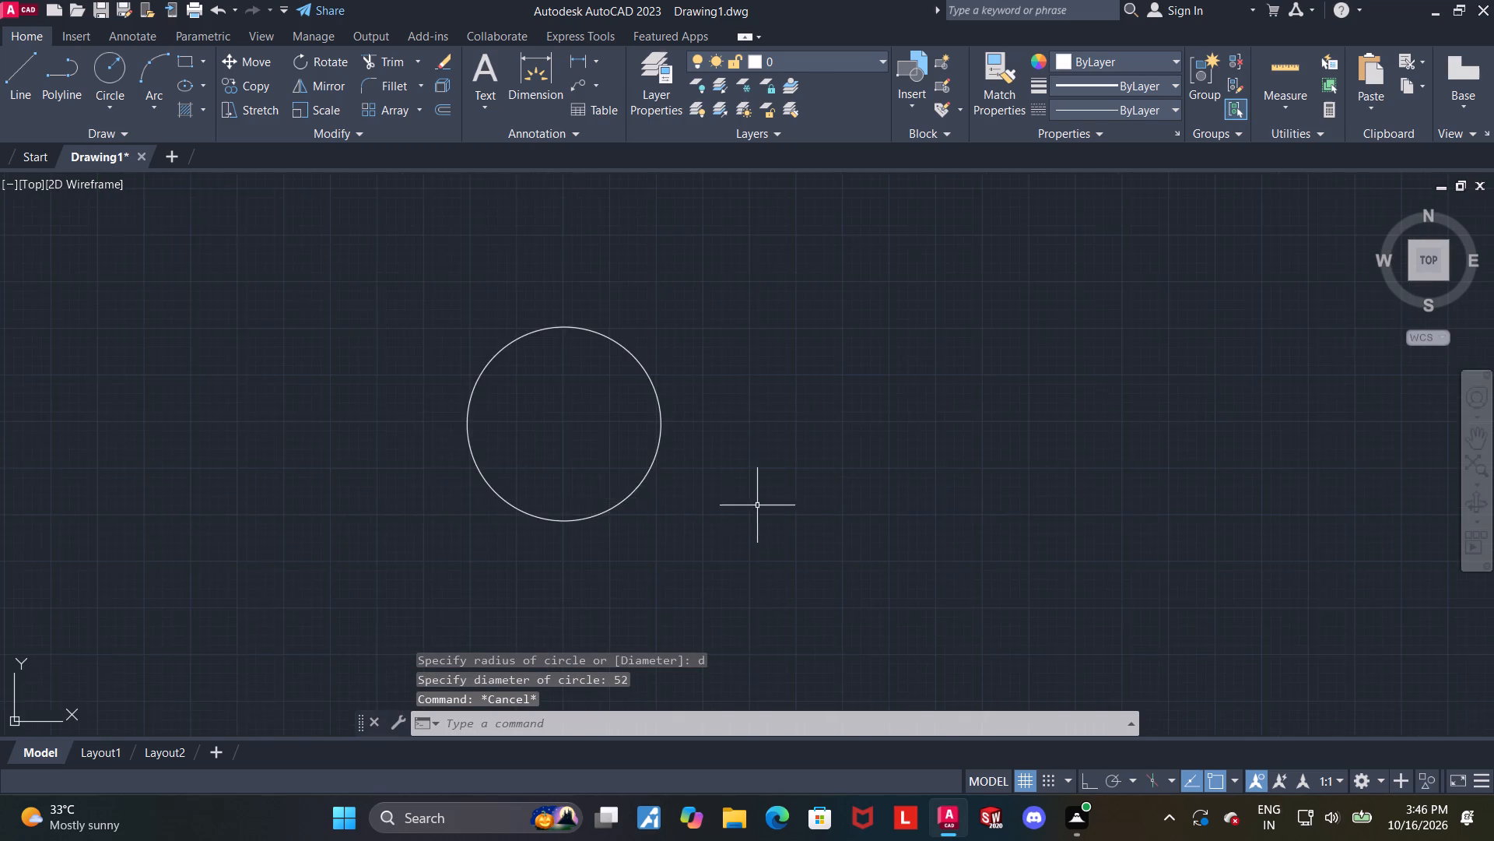
scroll(763, 503, down, 2)
middle_drag(1065, 487, 970, 499)
scroll(689, 550, up, 1)
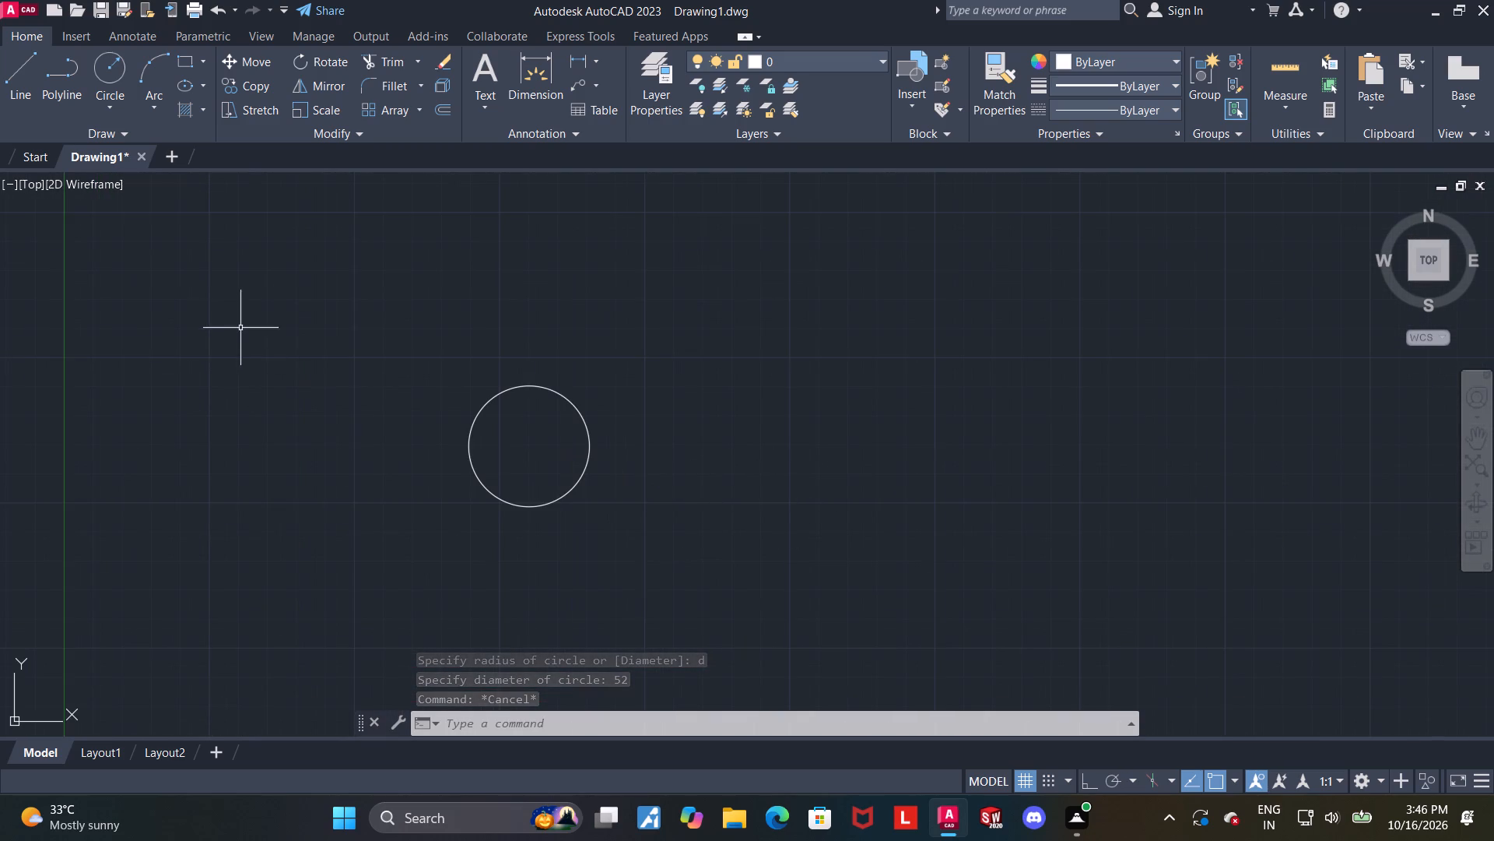
click(27, 70)
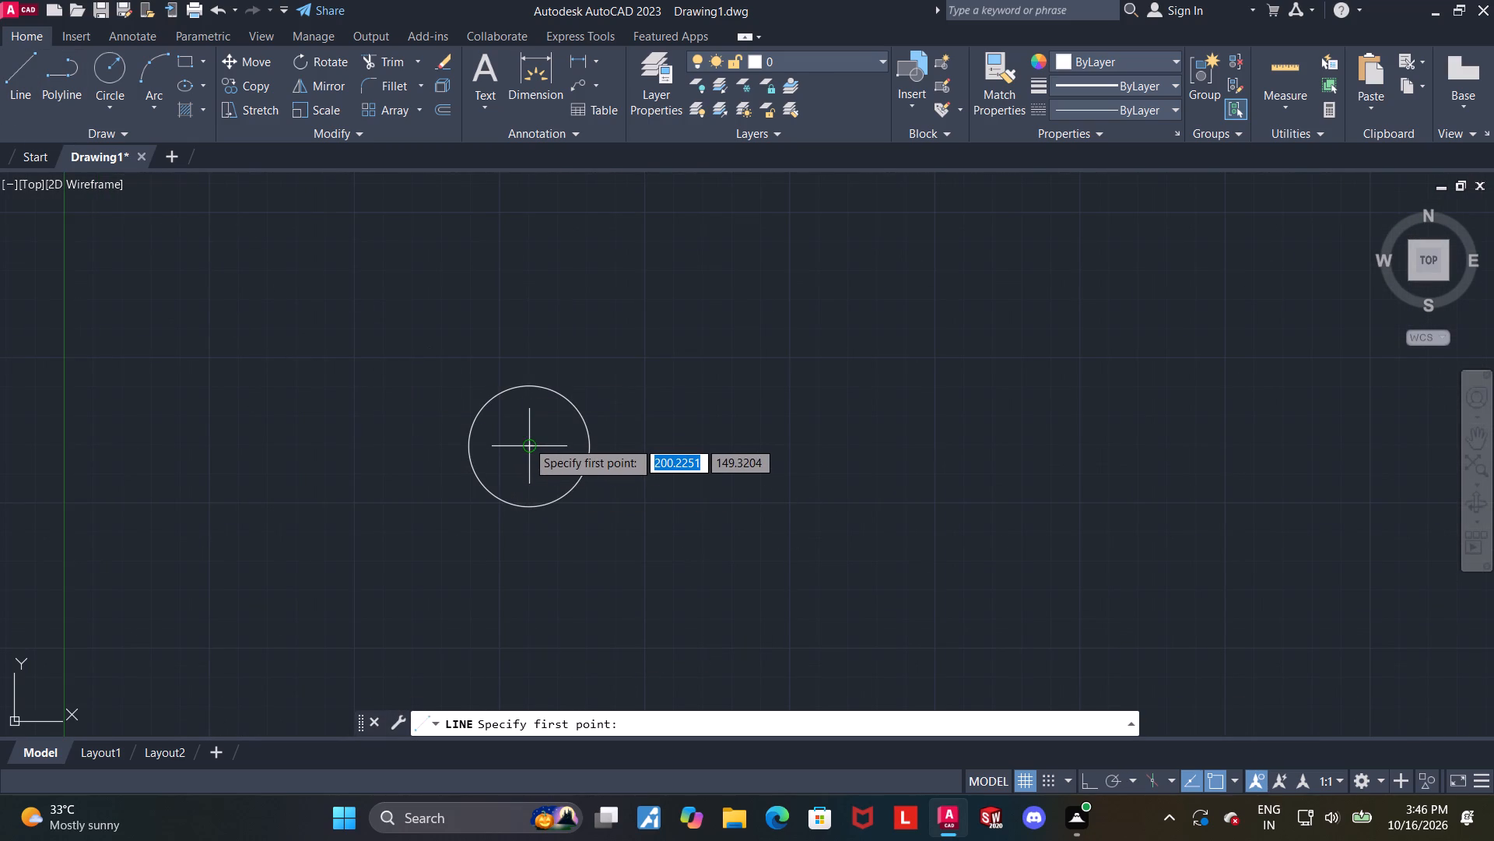
click(527, 442)
key(F8)
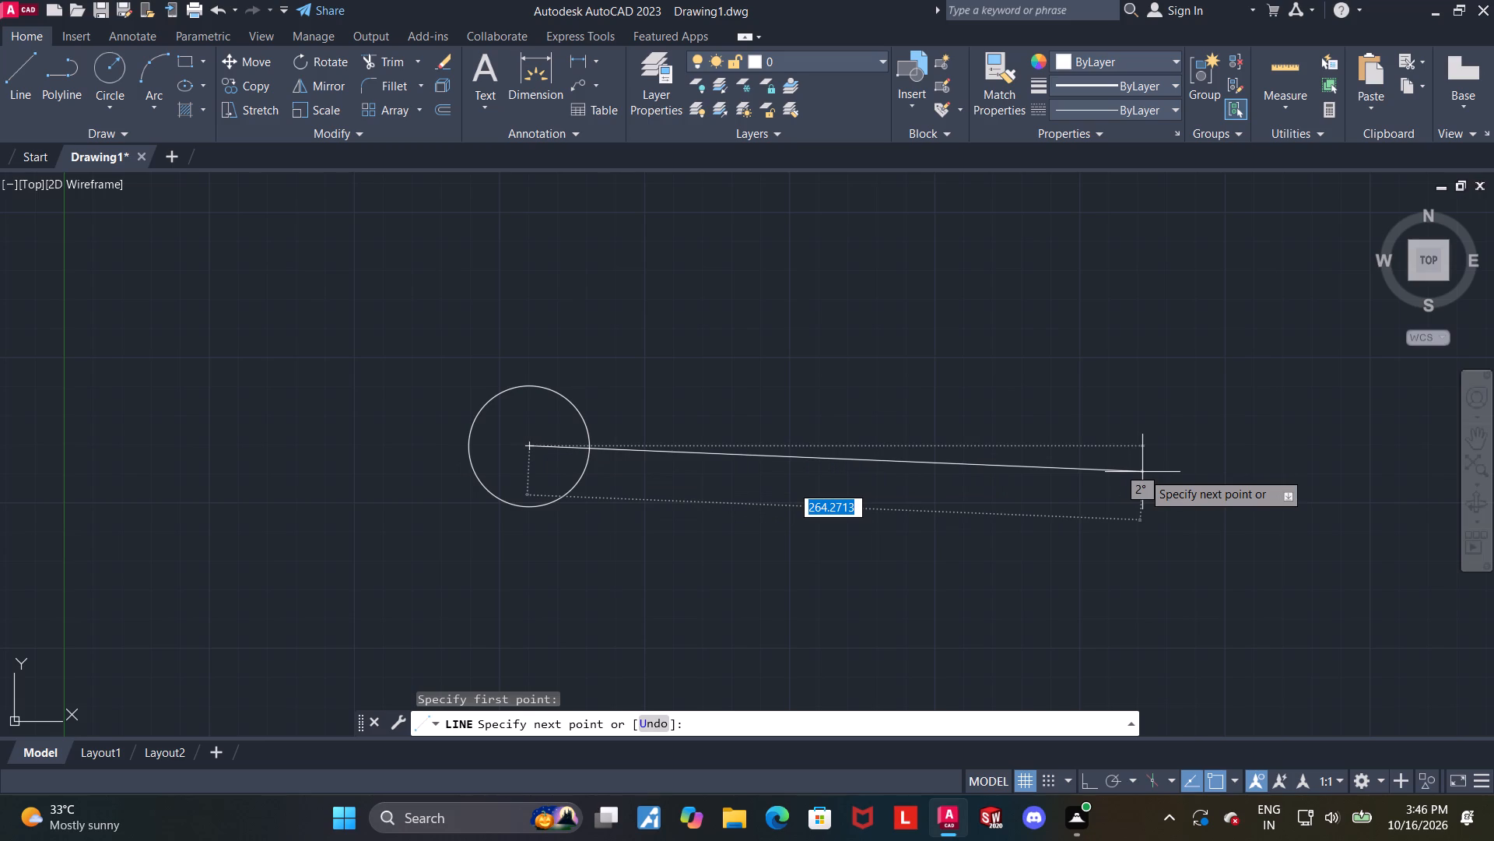
key(1)
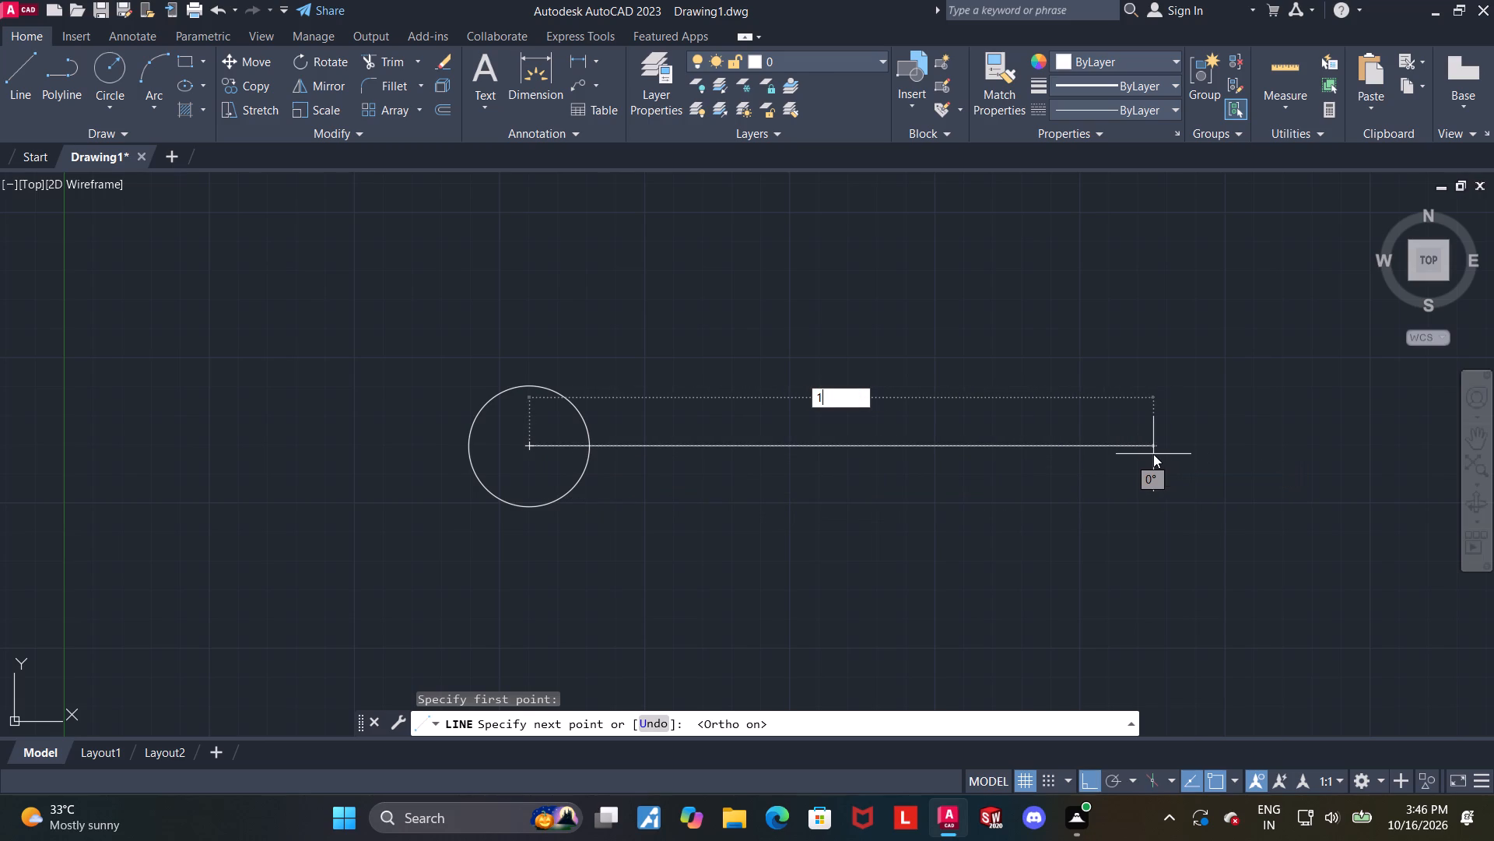
text(58)
key(Return)
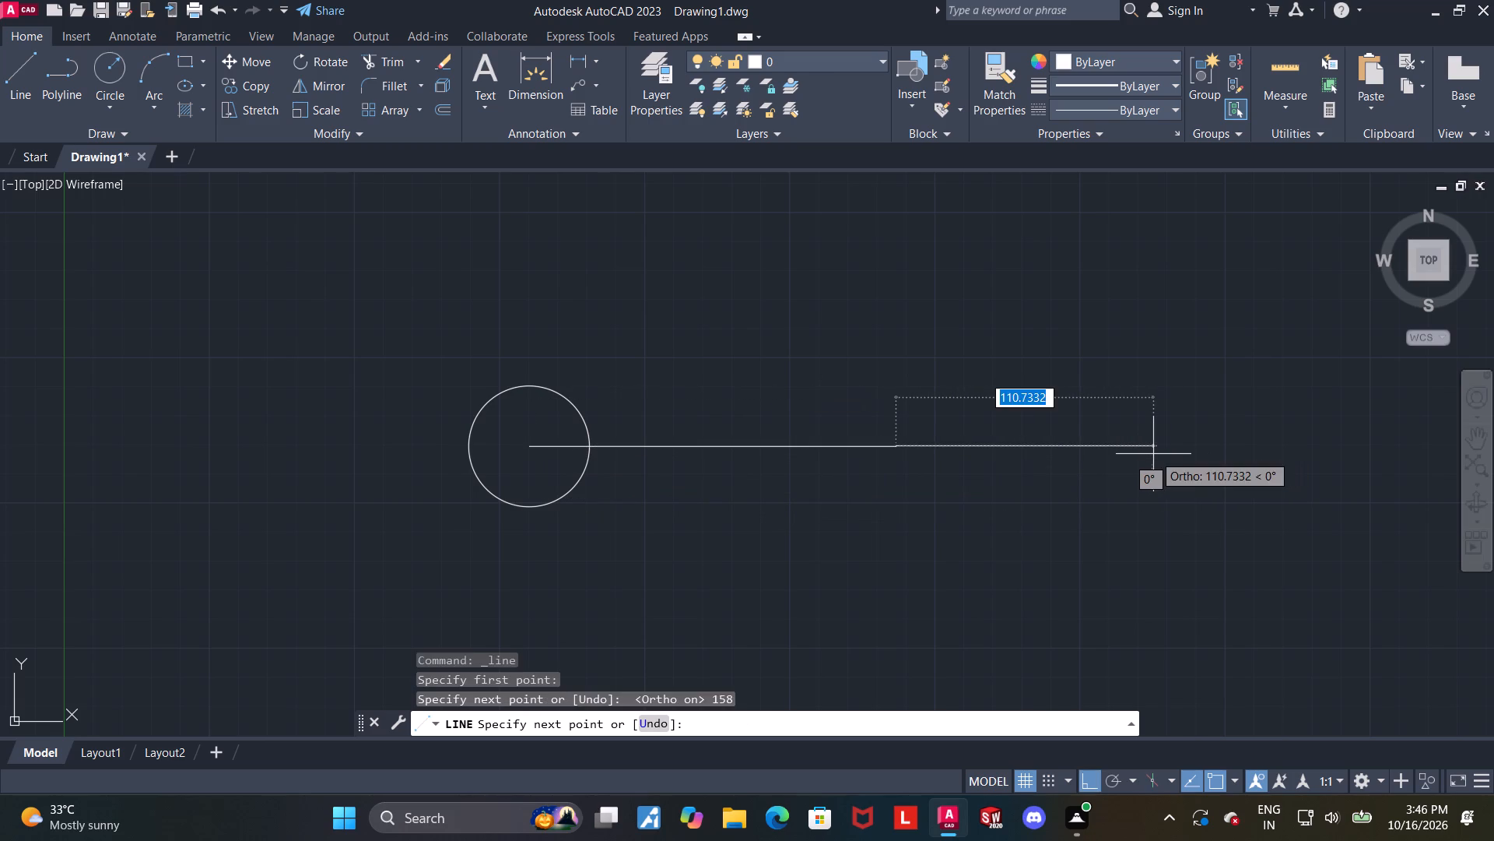
key(Escape)
key(Escape)
Load the ACAD_ISO05W100 long-dash double-dot linetype into the drawing.
click(802, 449)
click(802, 445)
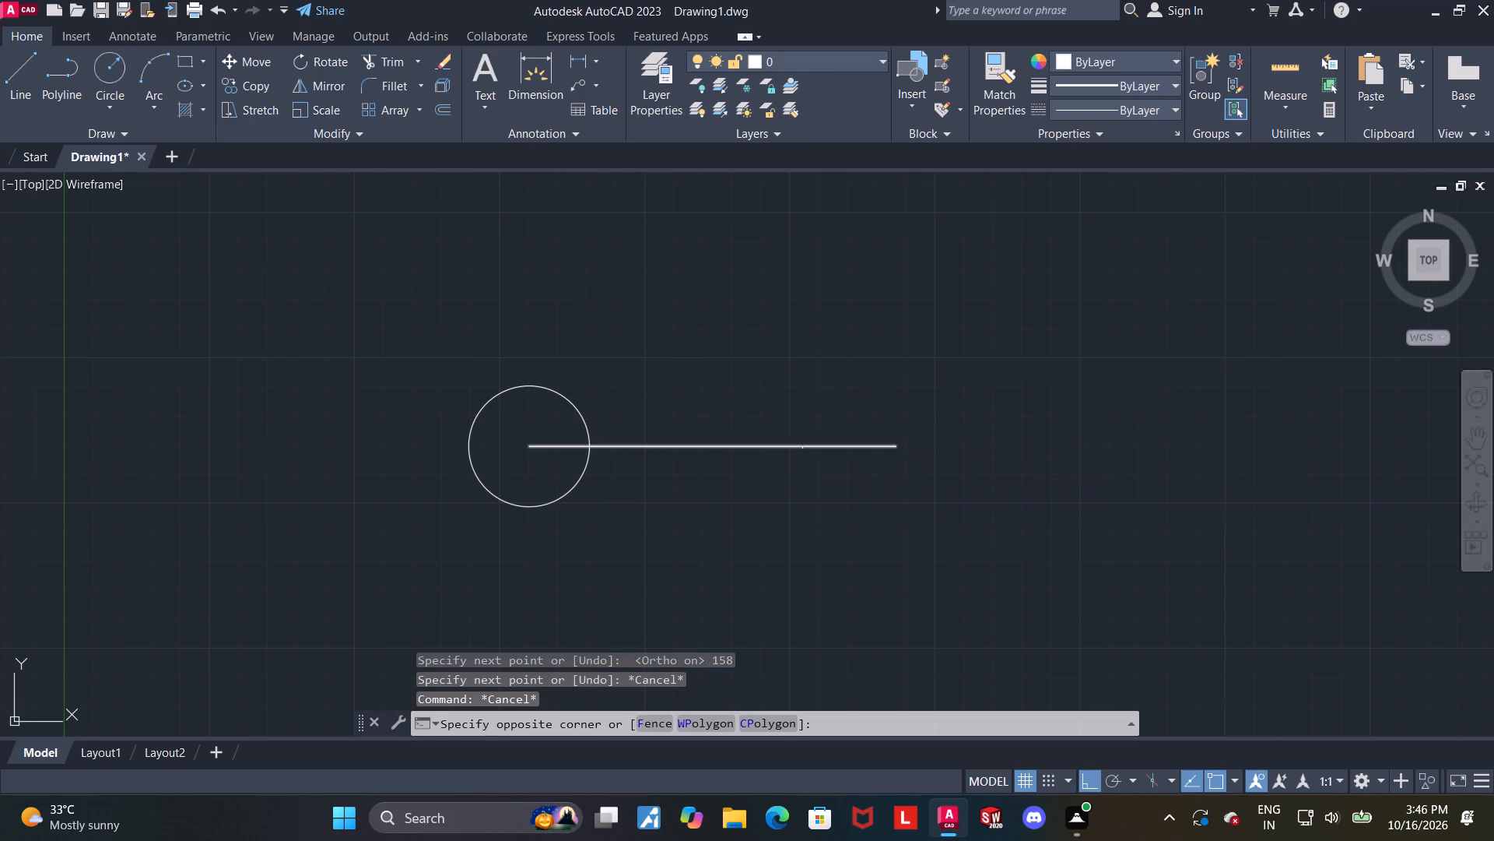
click(1133, 108)
click(1126, 199)
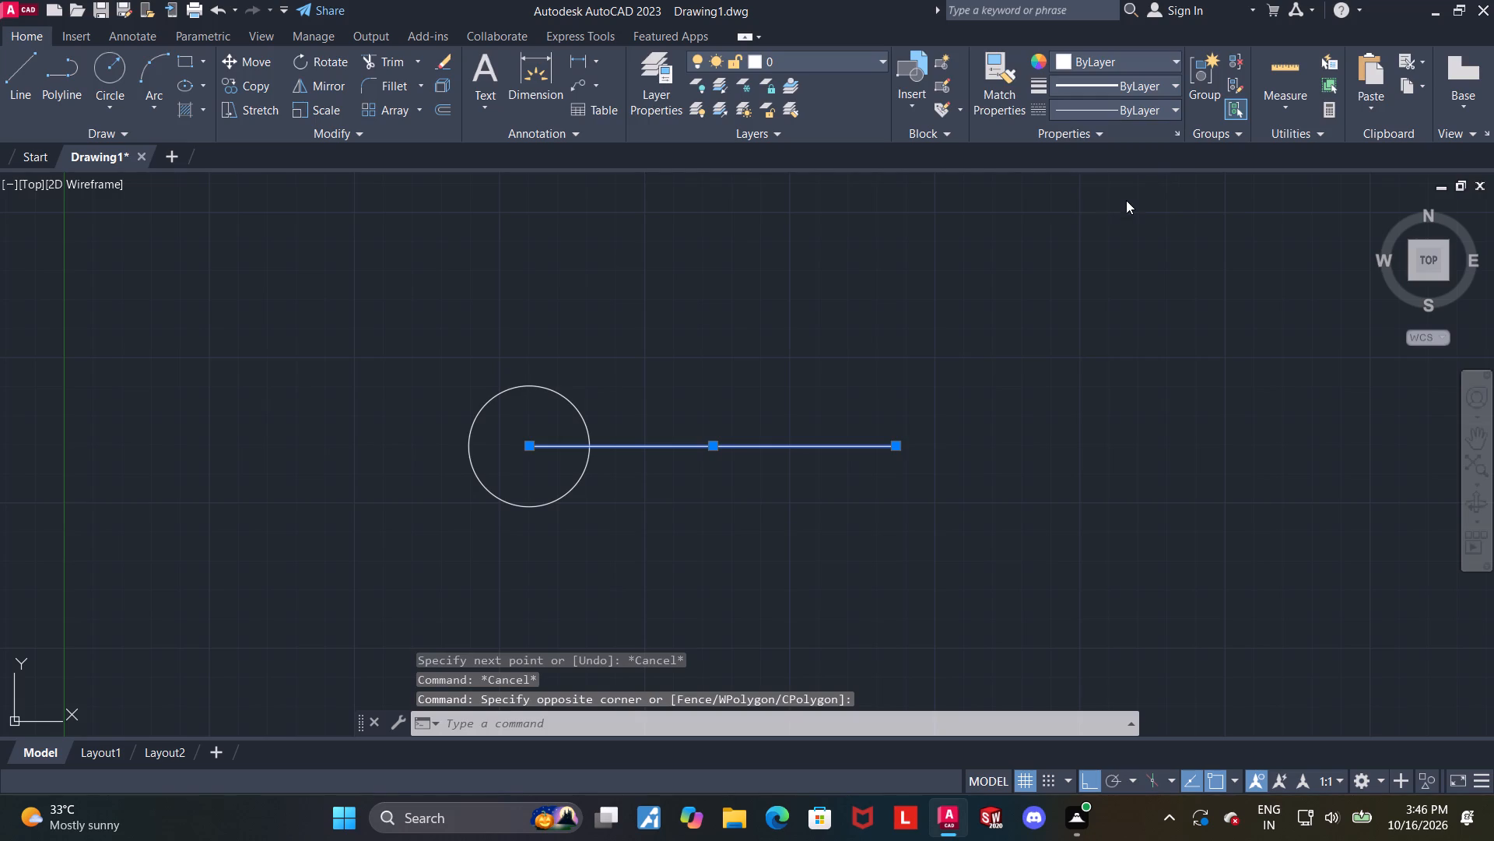
click(933, 244)
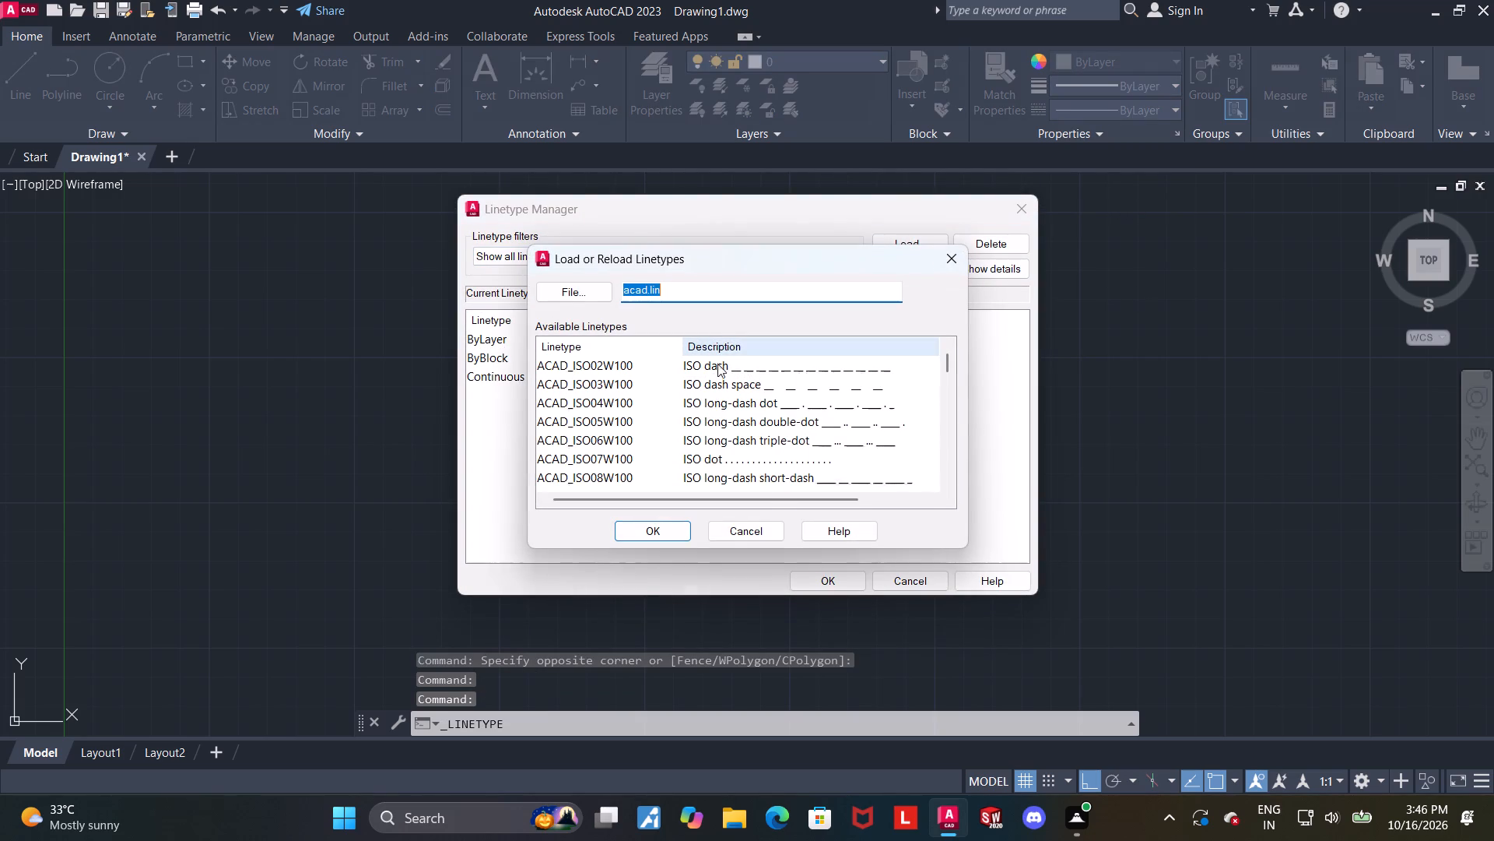
scroll(728, 445, down, 1)
scroll(837, 386, up, 1)
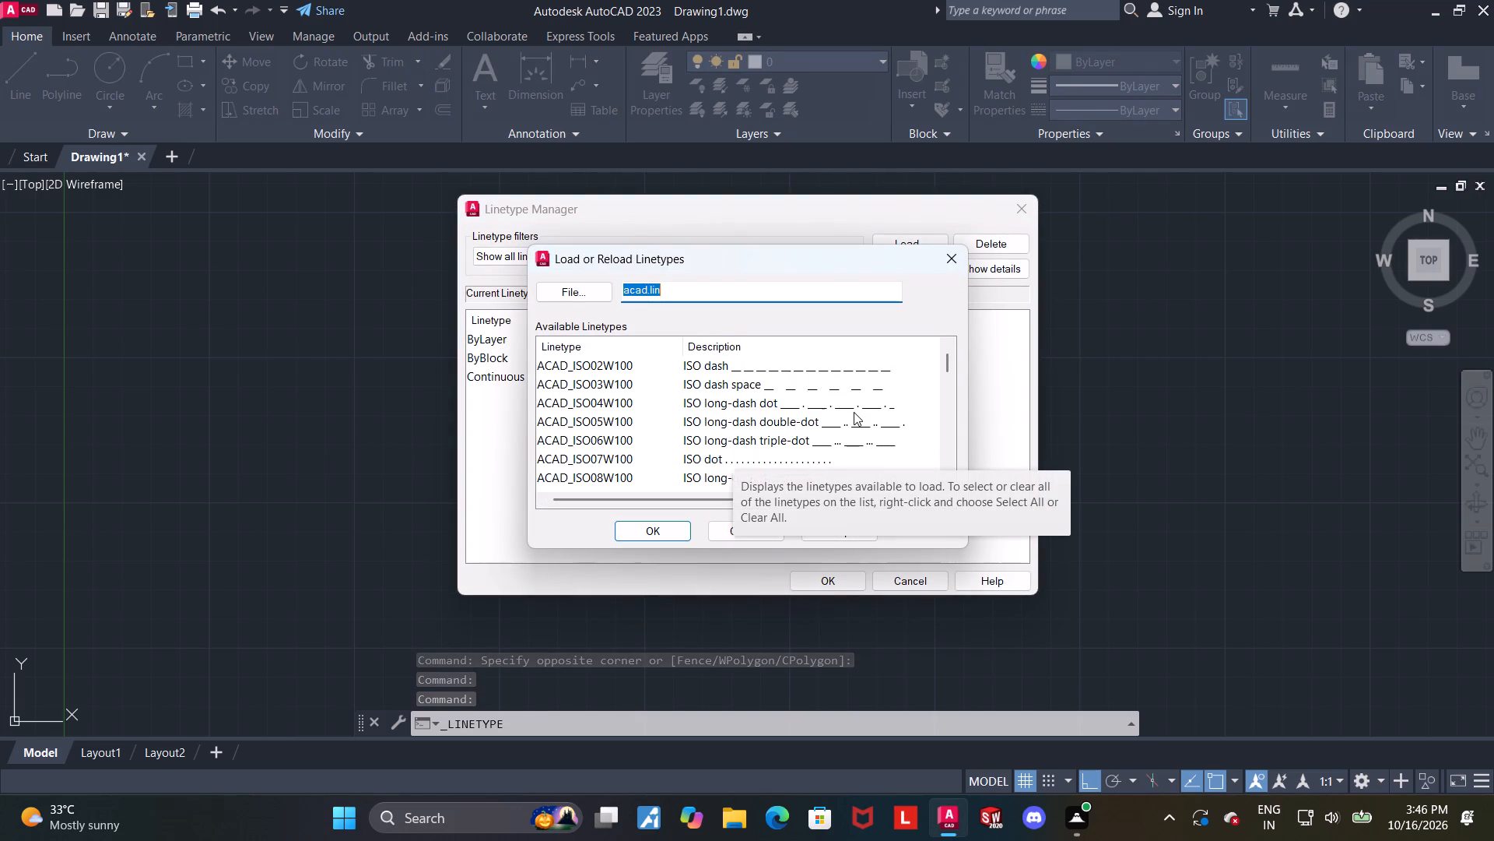
double_click(854, 412)
click(757, 376)
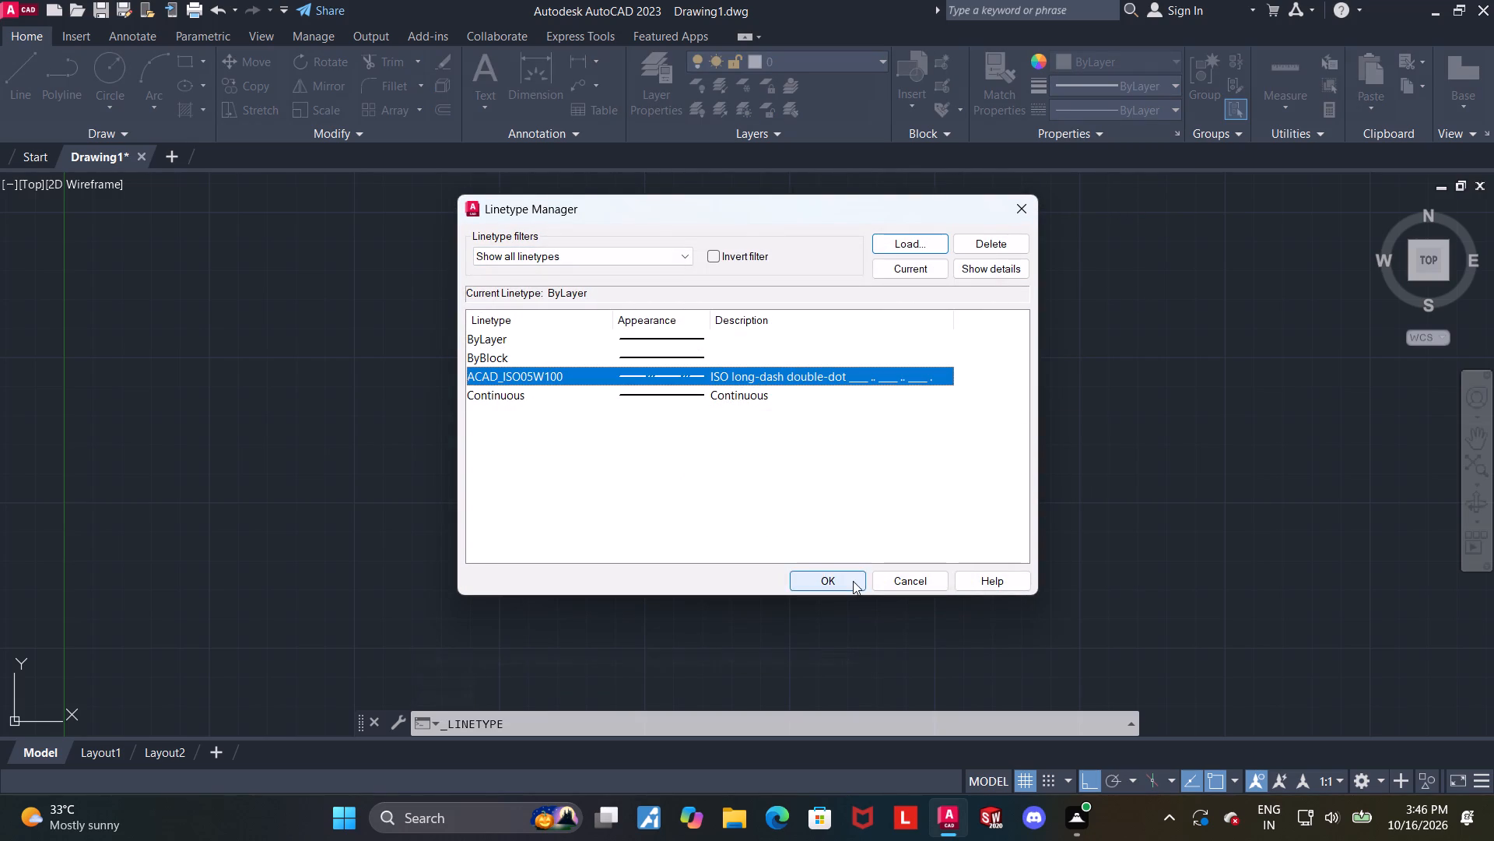
click(853, 581)
Apply the ACAD_ISO05W100 linetype to the horizontal line.
click(772, 439)
click(773, 452)
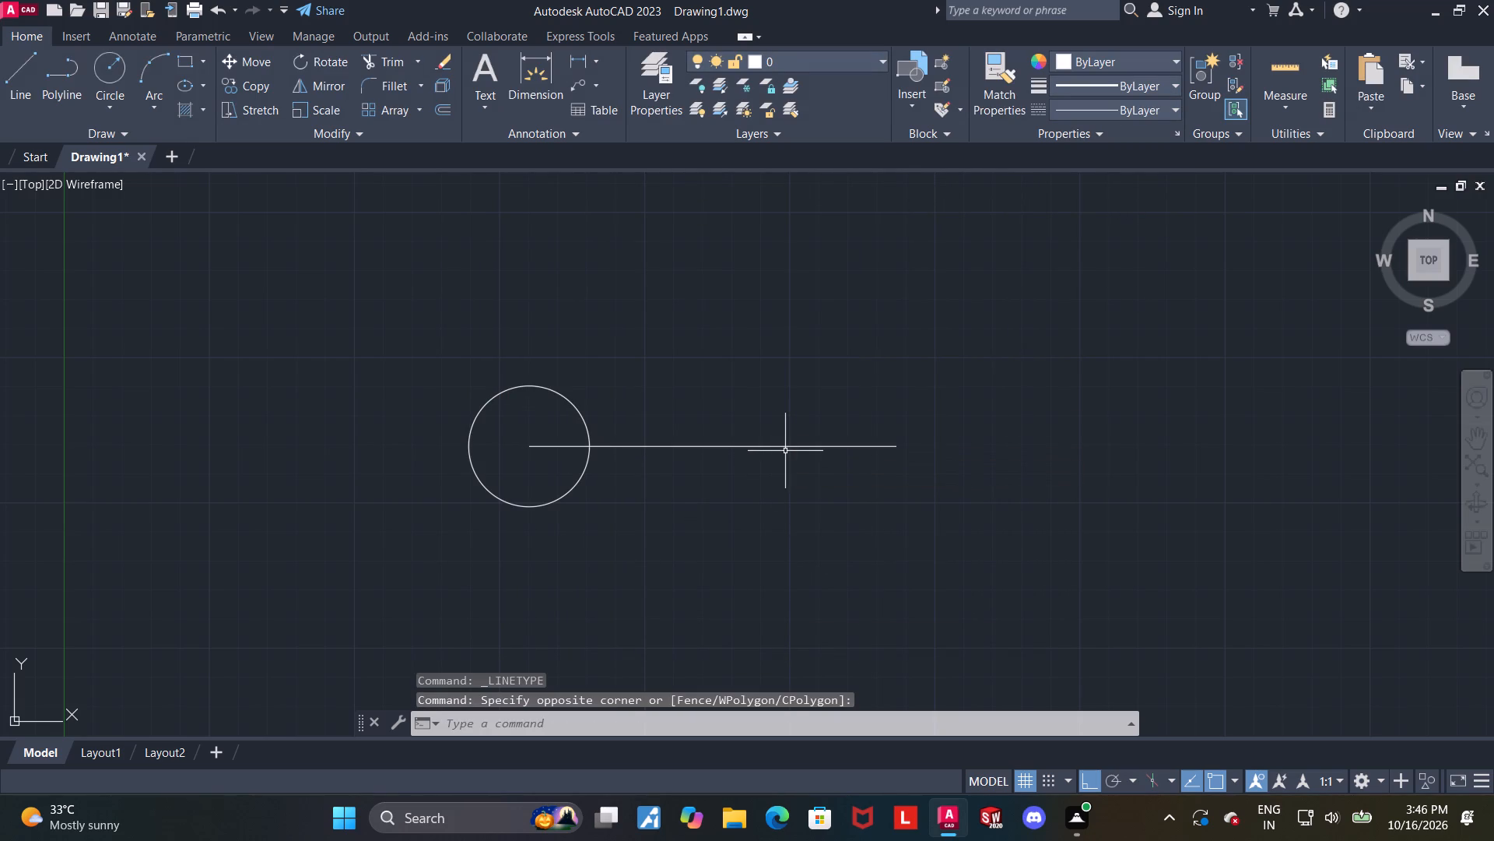
triple_click(787, 451)
click(787, 445)
click(1132, 100)
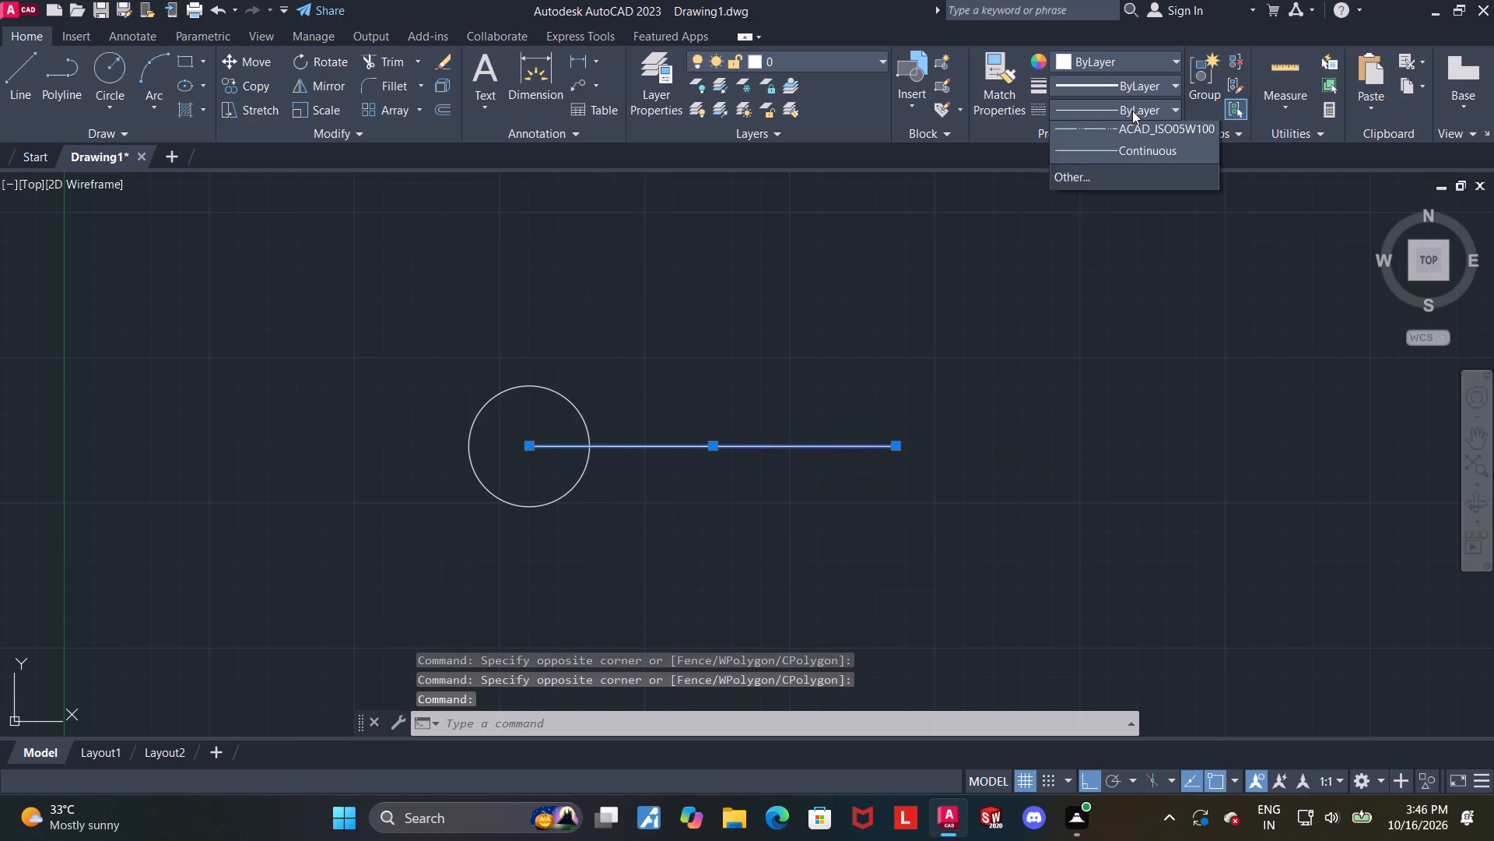
click(1130, 171)
key(Escape)
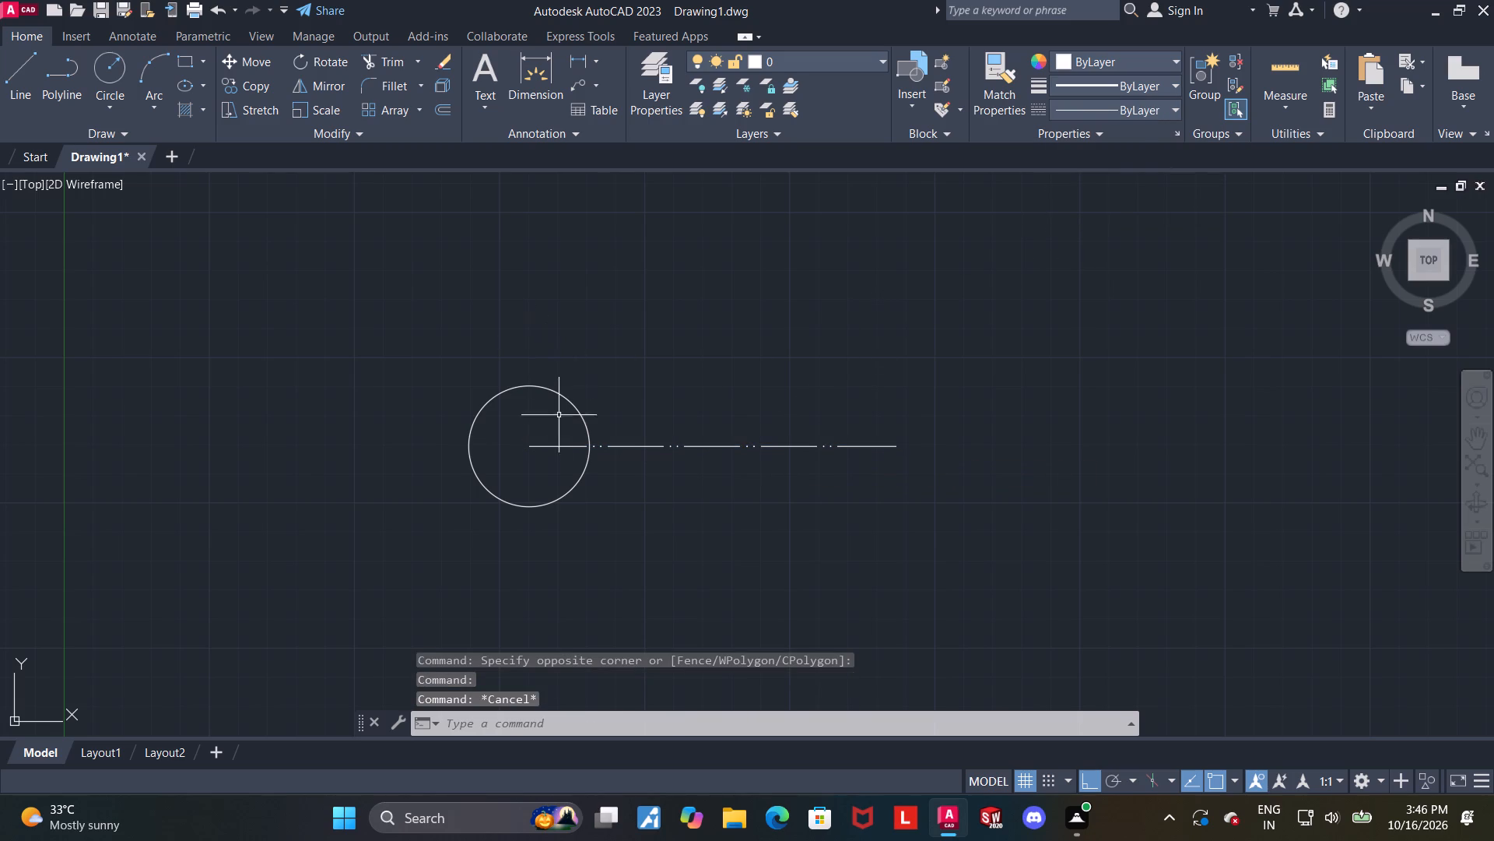
Draw a circle of diameter 130 centred on the free end of the horizontal centreline.
scroll(570, 432, down, 2)
scroll(570, 432, up, 1)
scroll(843, 557, up, 1)
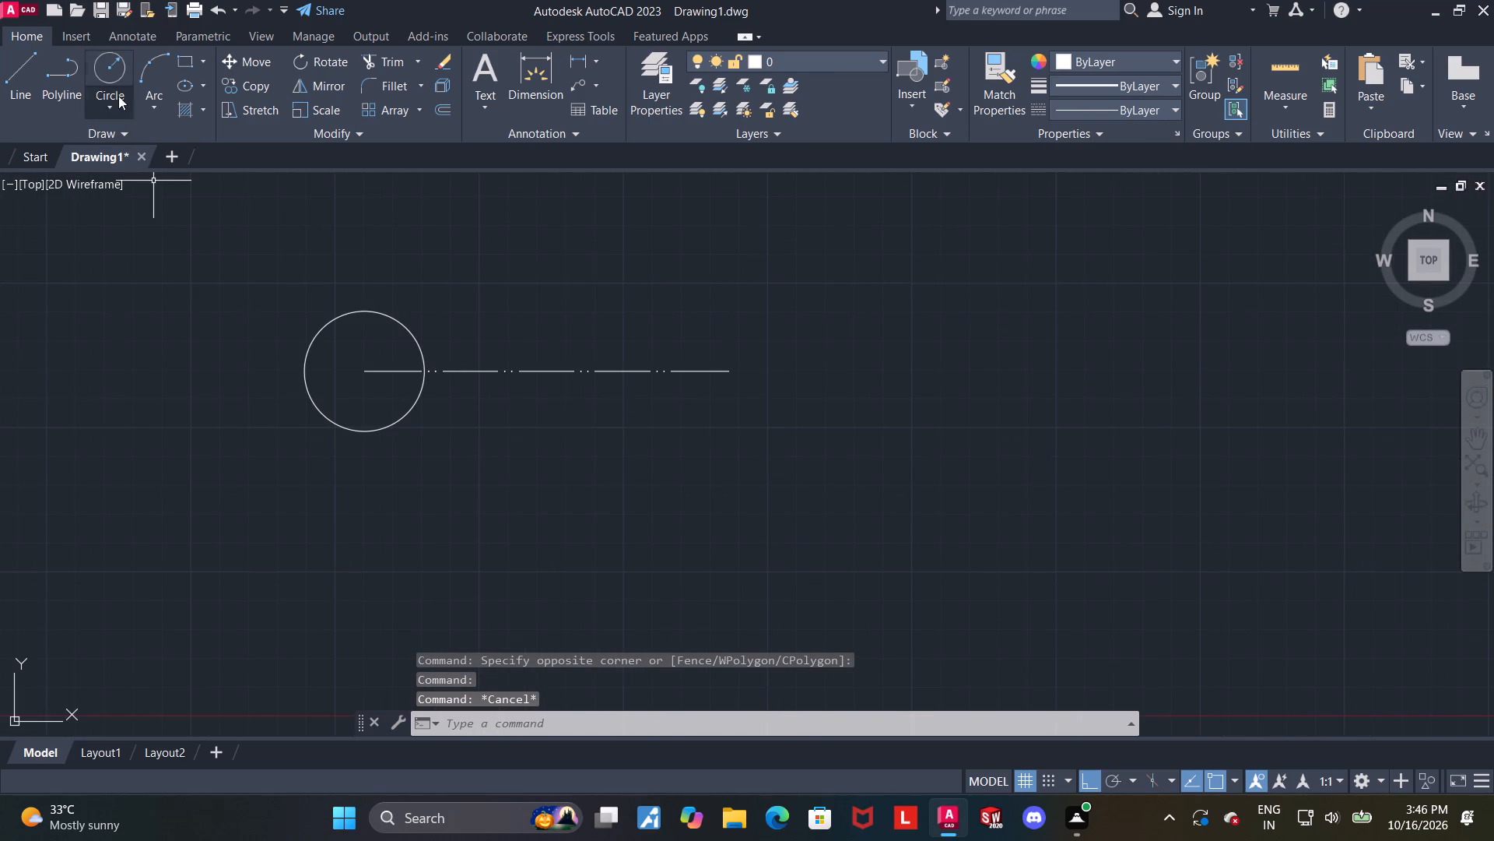
click(114, 74)
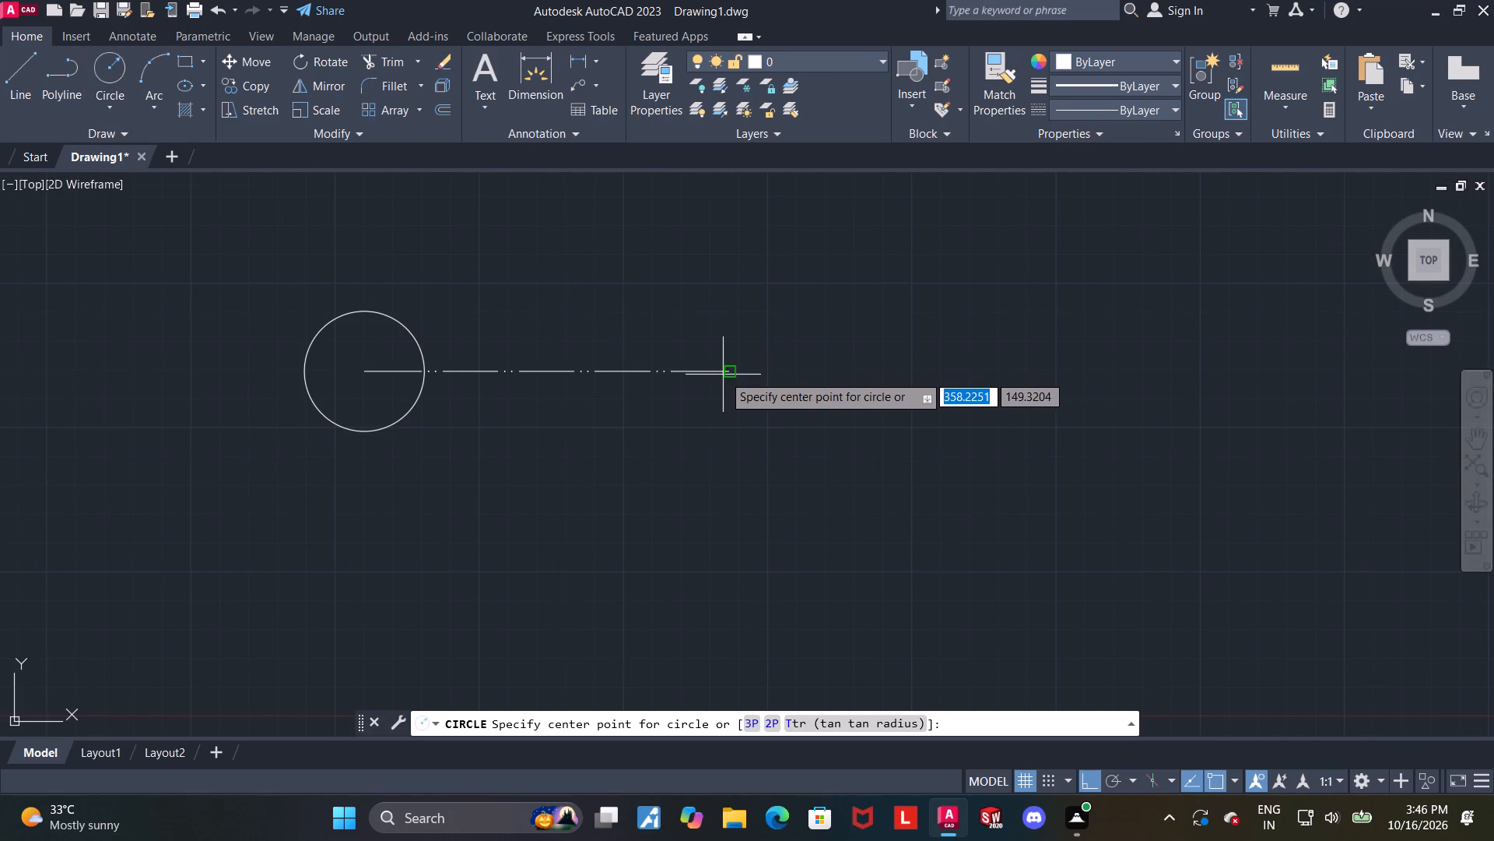
click(724, 375)
scroll(744, 383, down, 1)
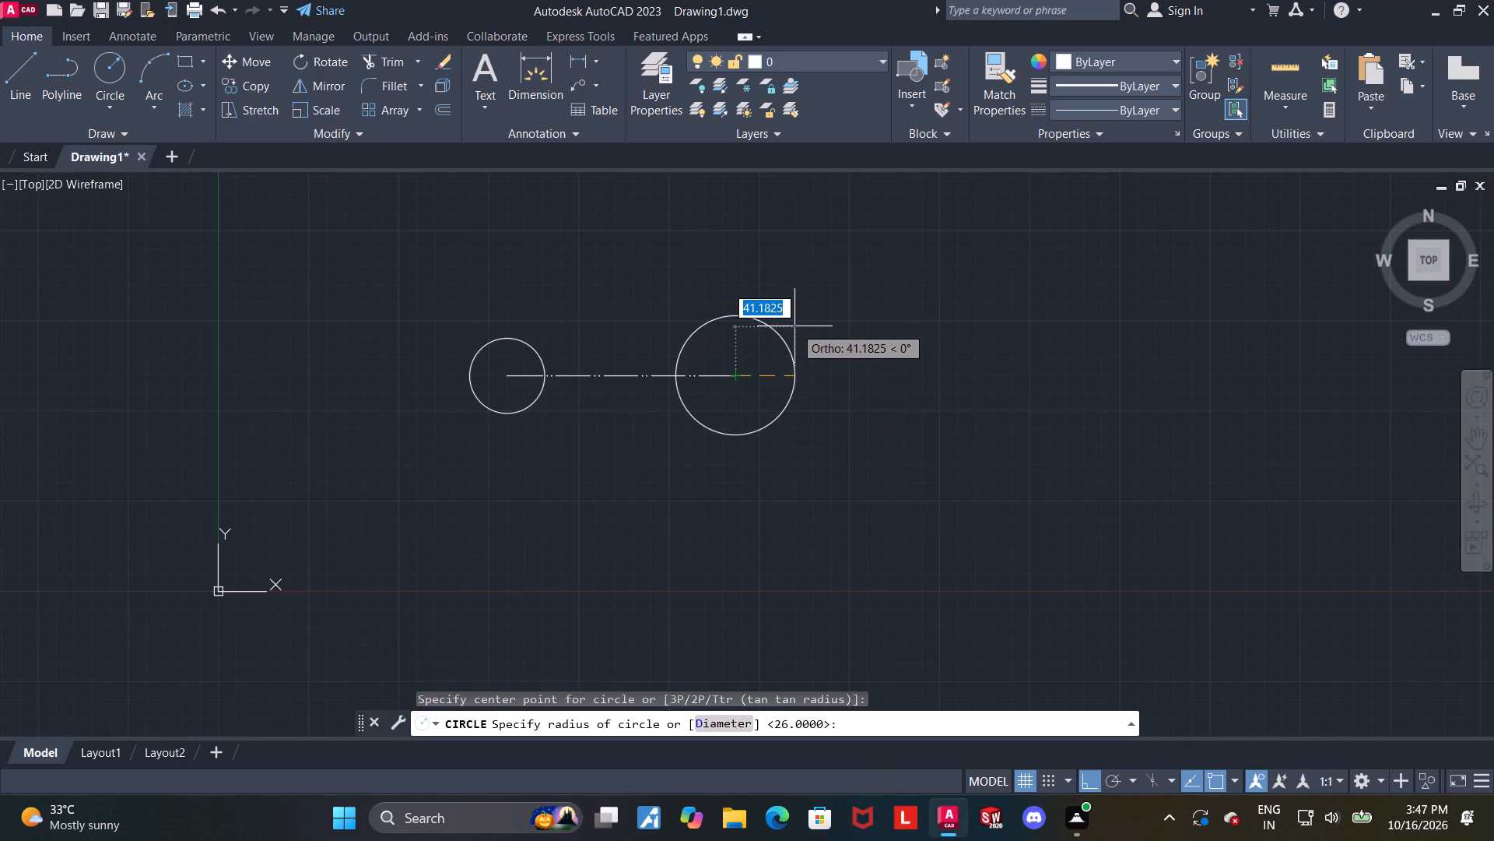
key(d)
key(Return)
text(130)
key(Return)
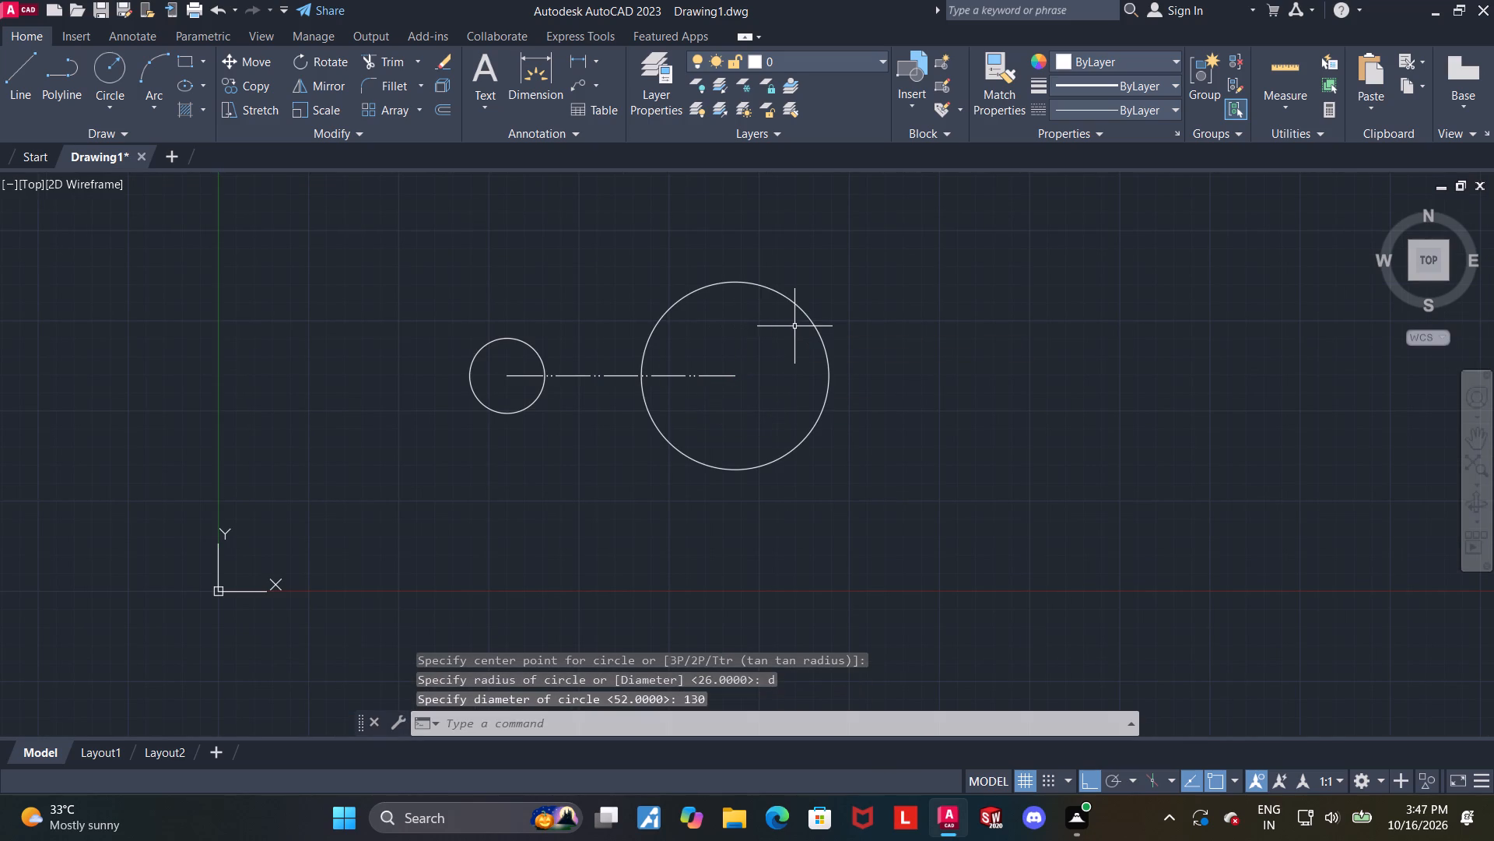
key(Escape)
Draw a concentric circle of diameter 46 inside the 130-diameter circle.
scroll(707, 288, up, 1)
middle_drag(628, 322, 756, 410)
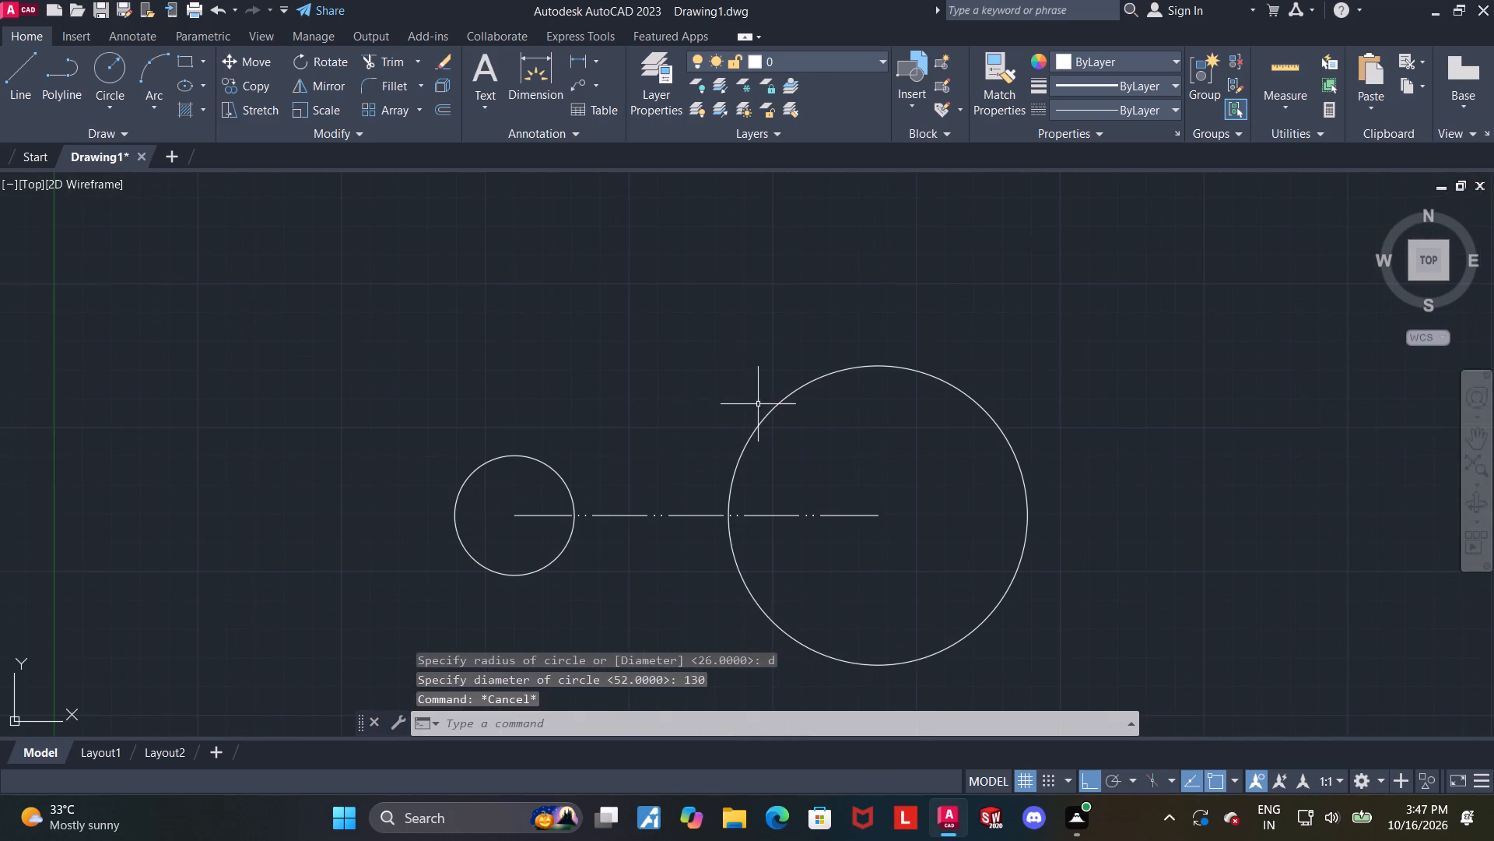
middle_drag(633, 544, 636, 491)
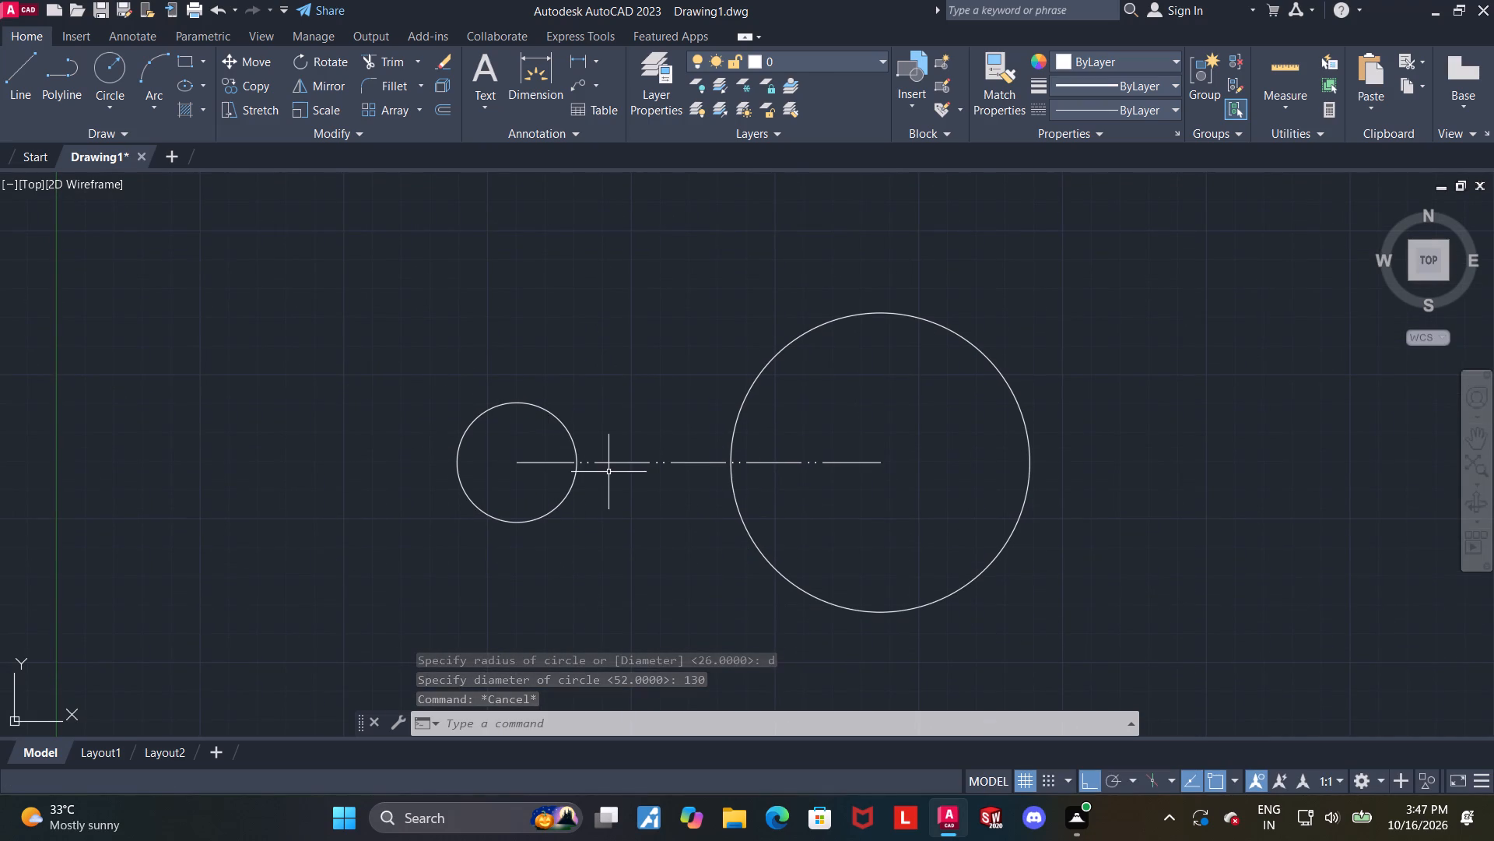
scroll(609, 476, down, 1)
click(98, 69)
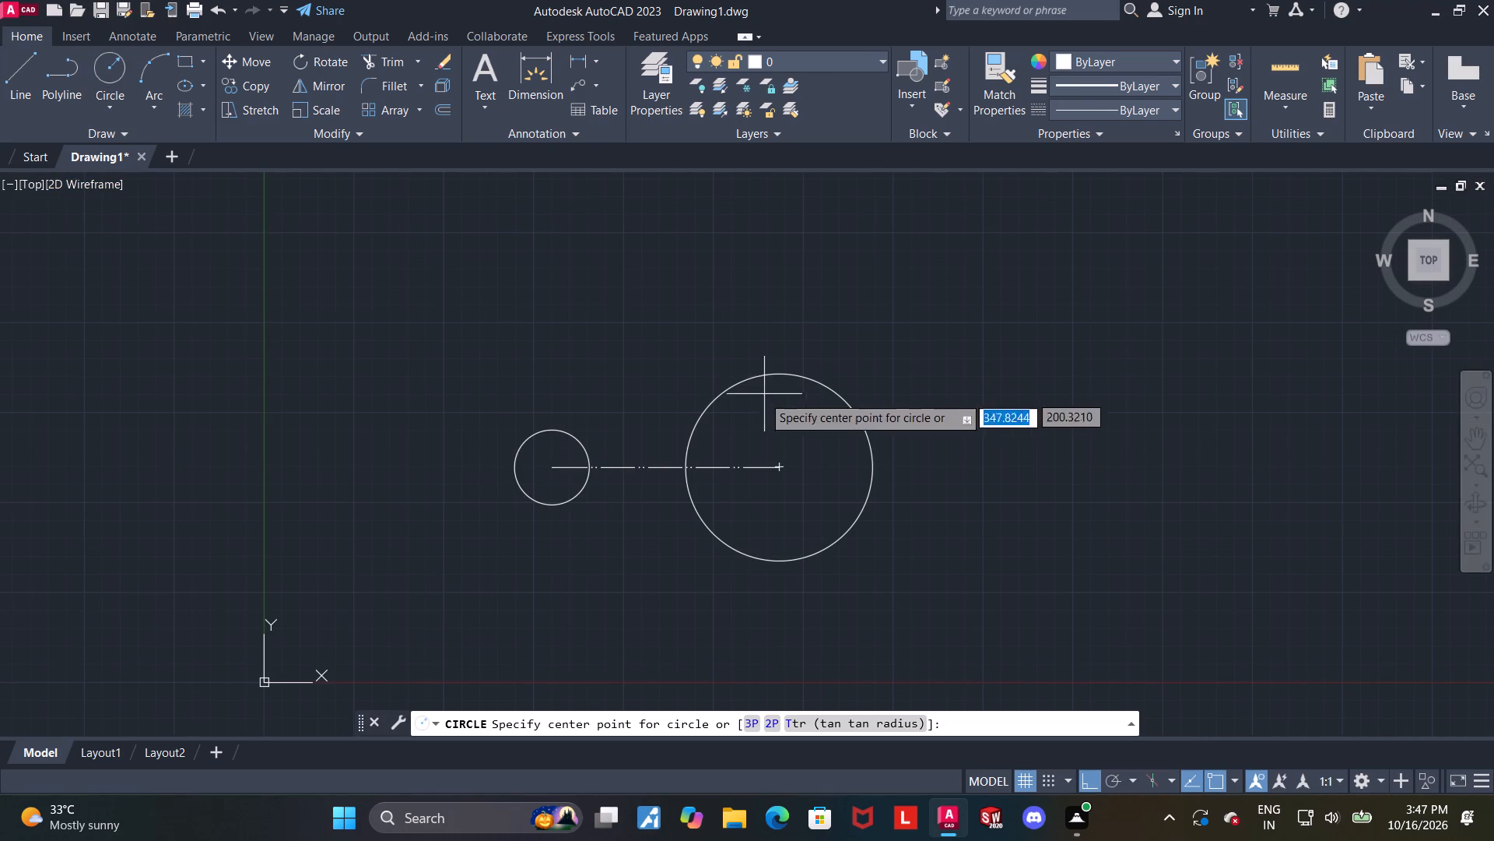
click(775, 467)
key(d)
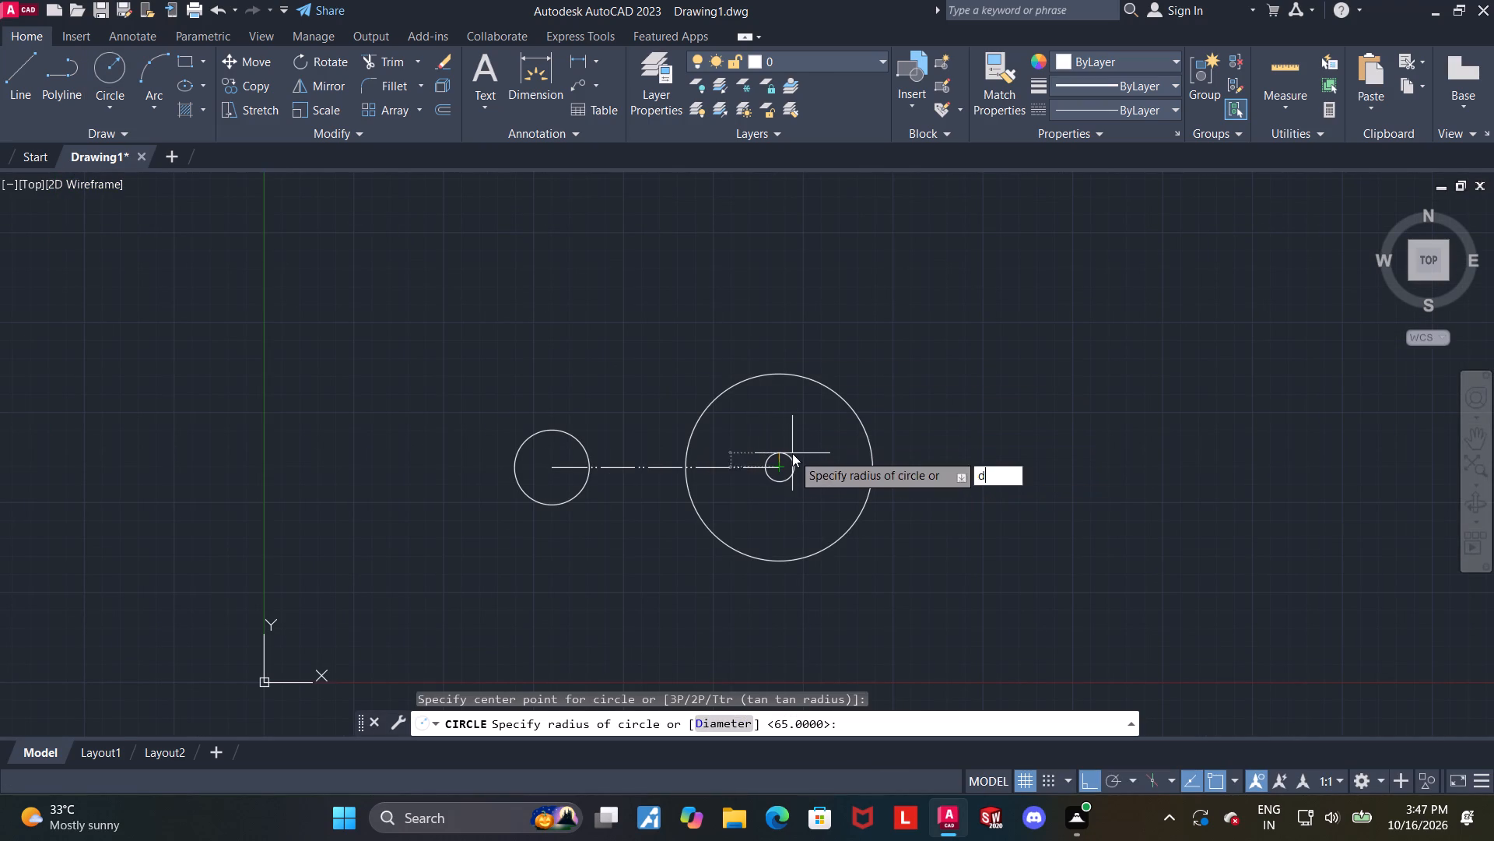
key(Return)
text(46)
key(Return)
key(Escape)
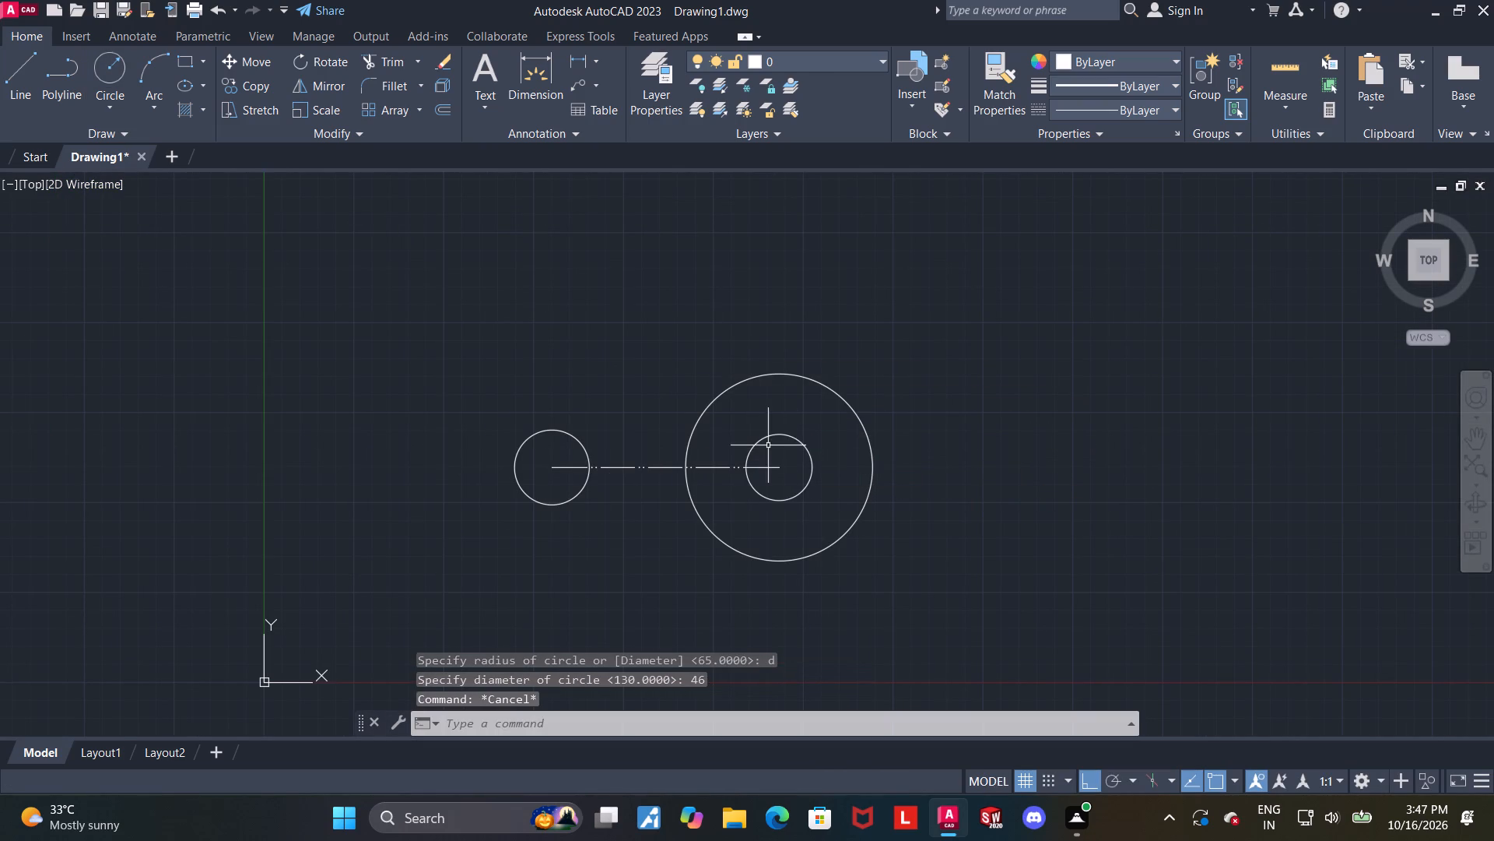
scroll(563, 452, up, 1)
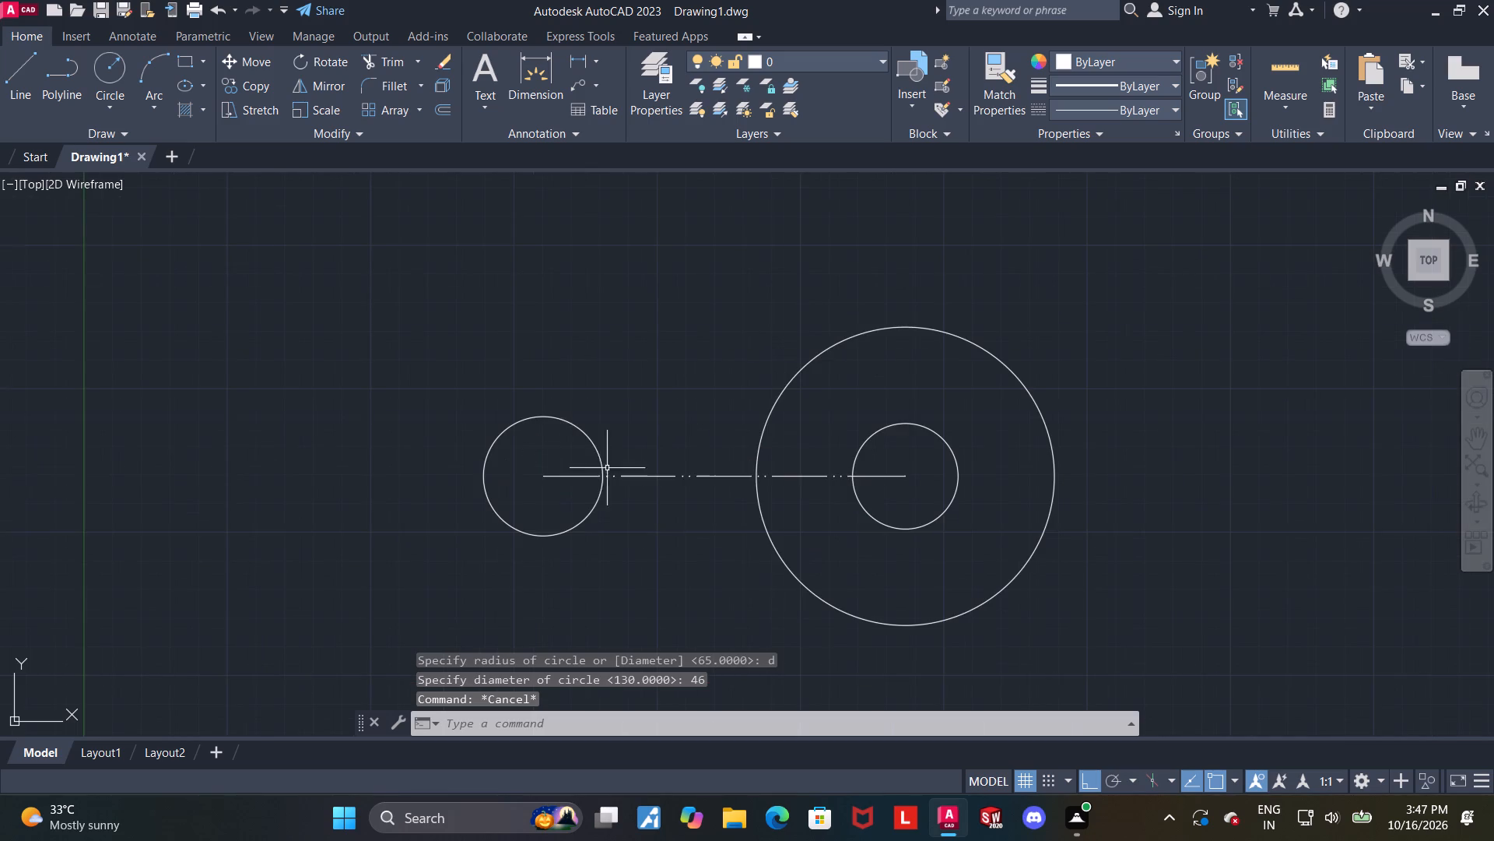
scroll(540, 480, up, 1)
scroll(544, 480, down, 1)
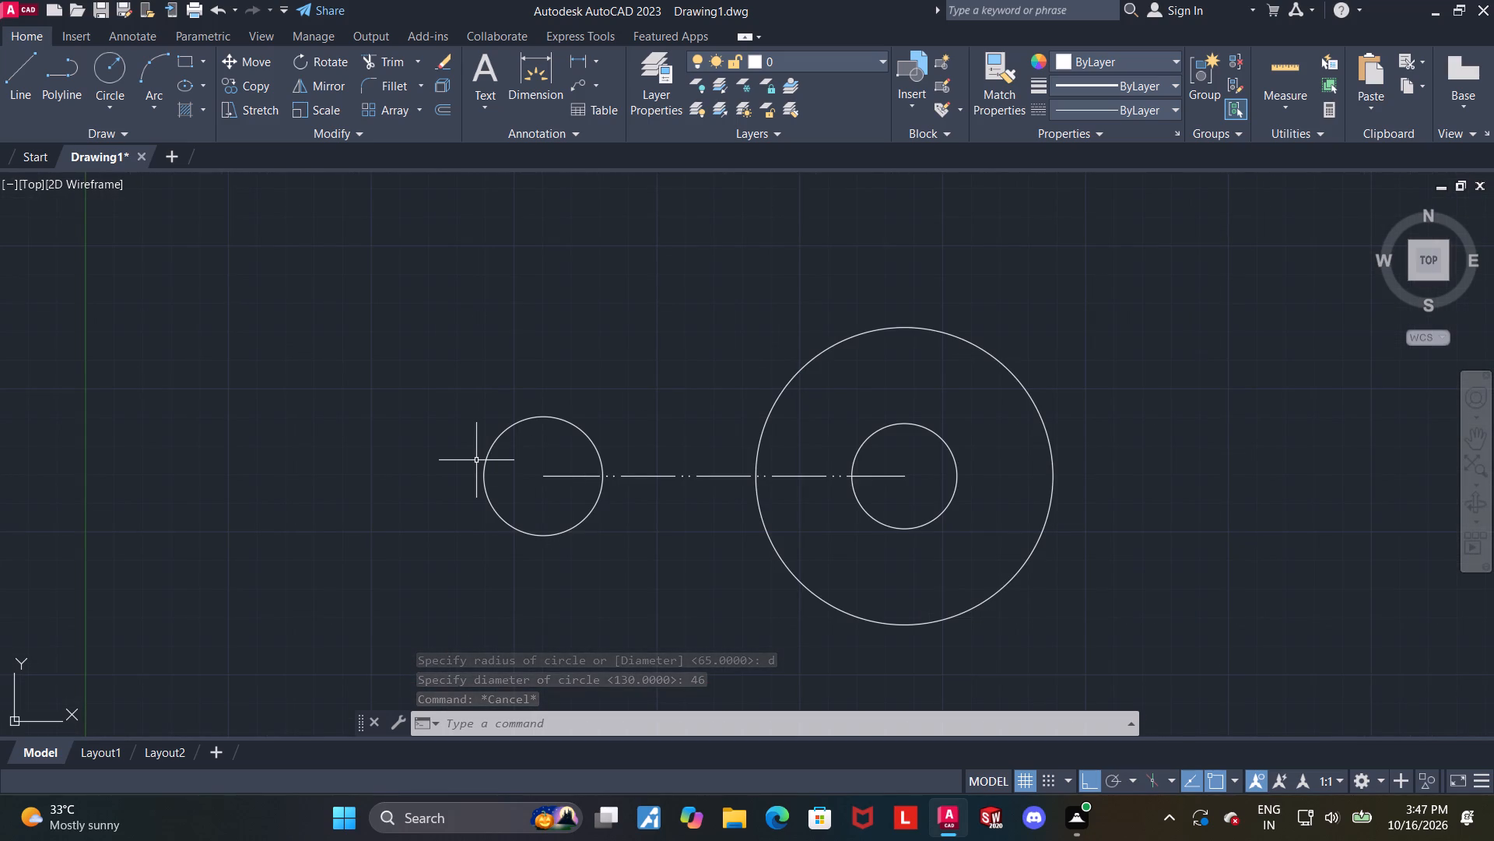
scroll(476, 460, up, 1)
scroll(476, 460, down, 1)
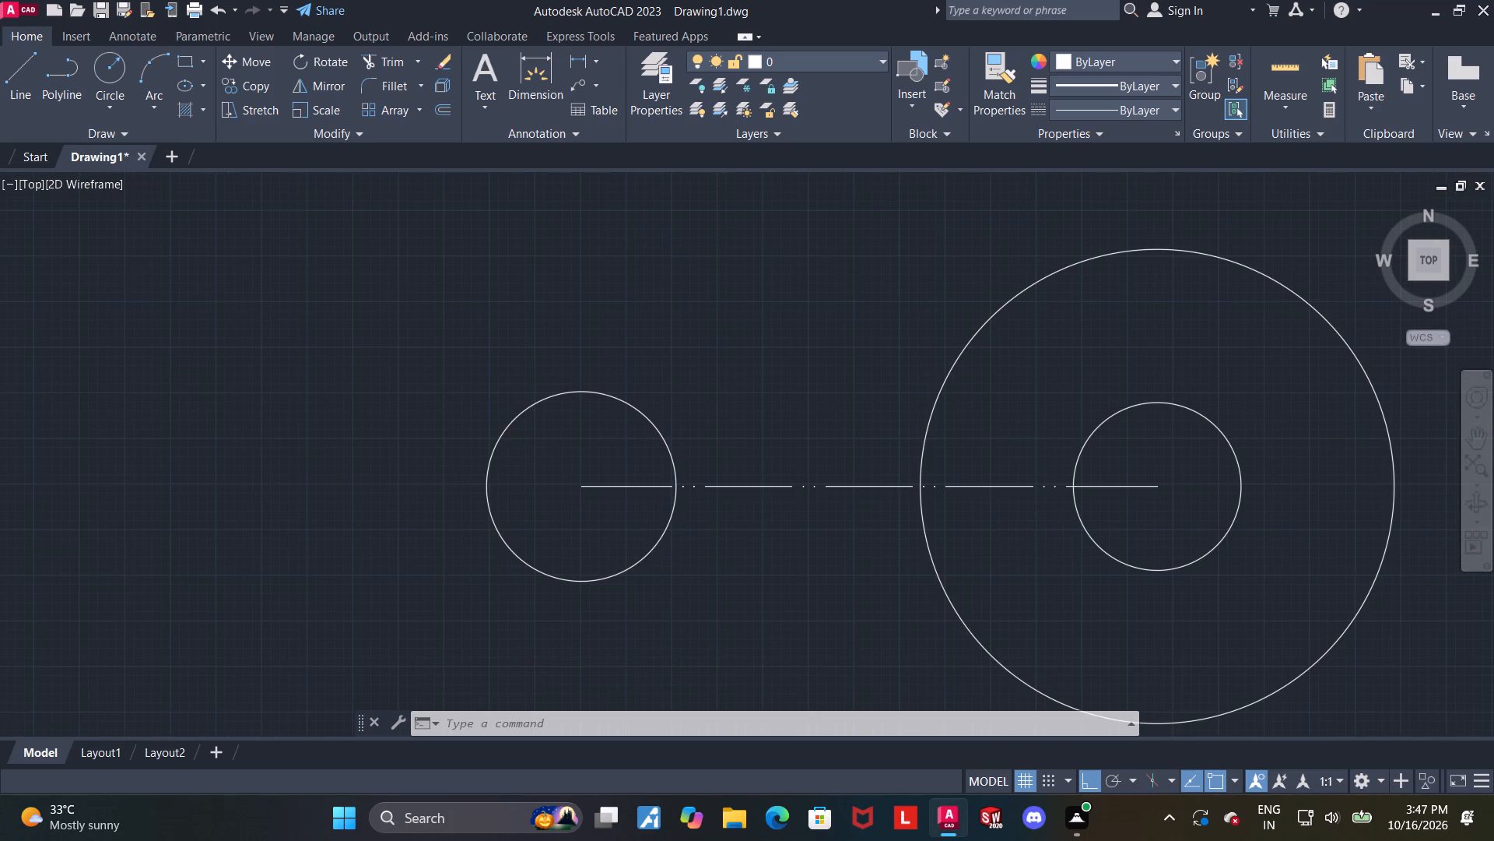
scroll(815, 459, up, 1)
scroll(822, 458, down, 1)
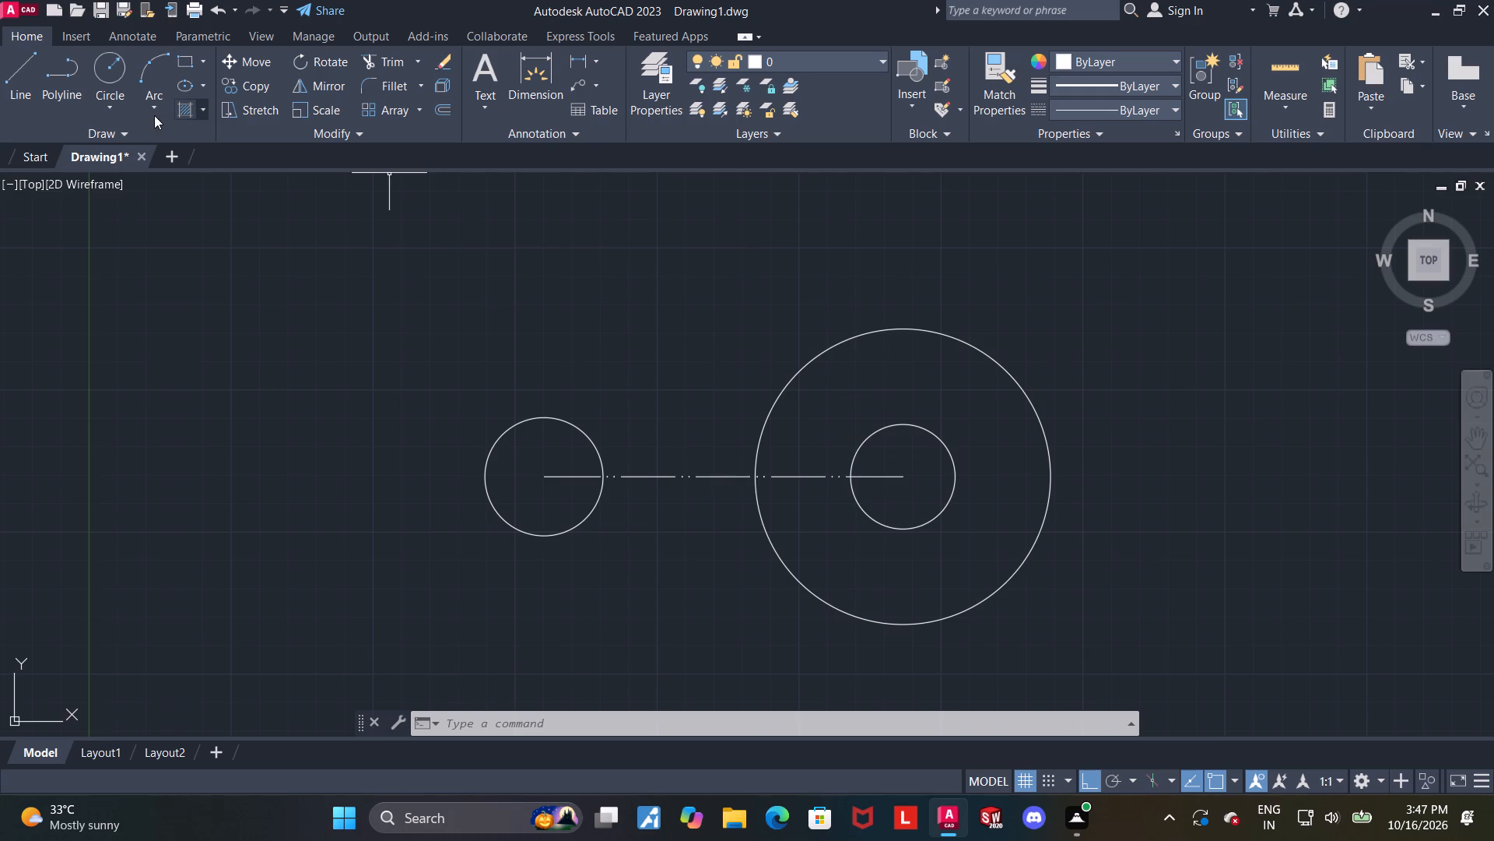
Draw a radius 180 circle tangent to the 52-diameter and 130-diameter circles, bridging over both from above.
click(122, 104)
click(163, 307)
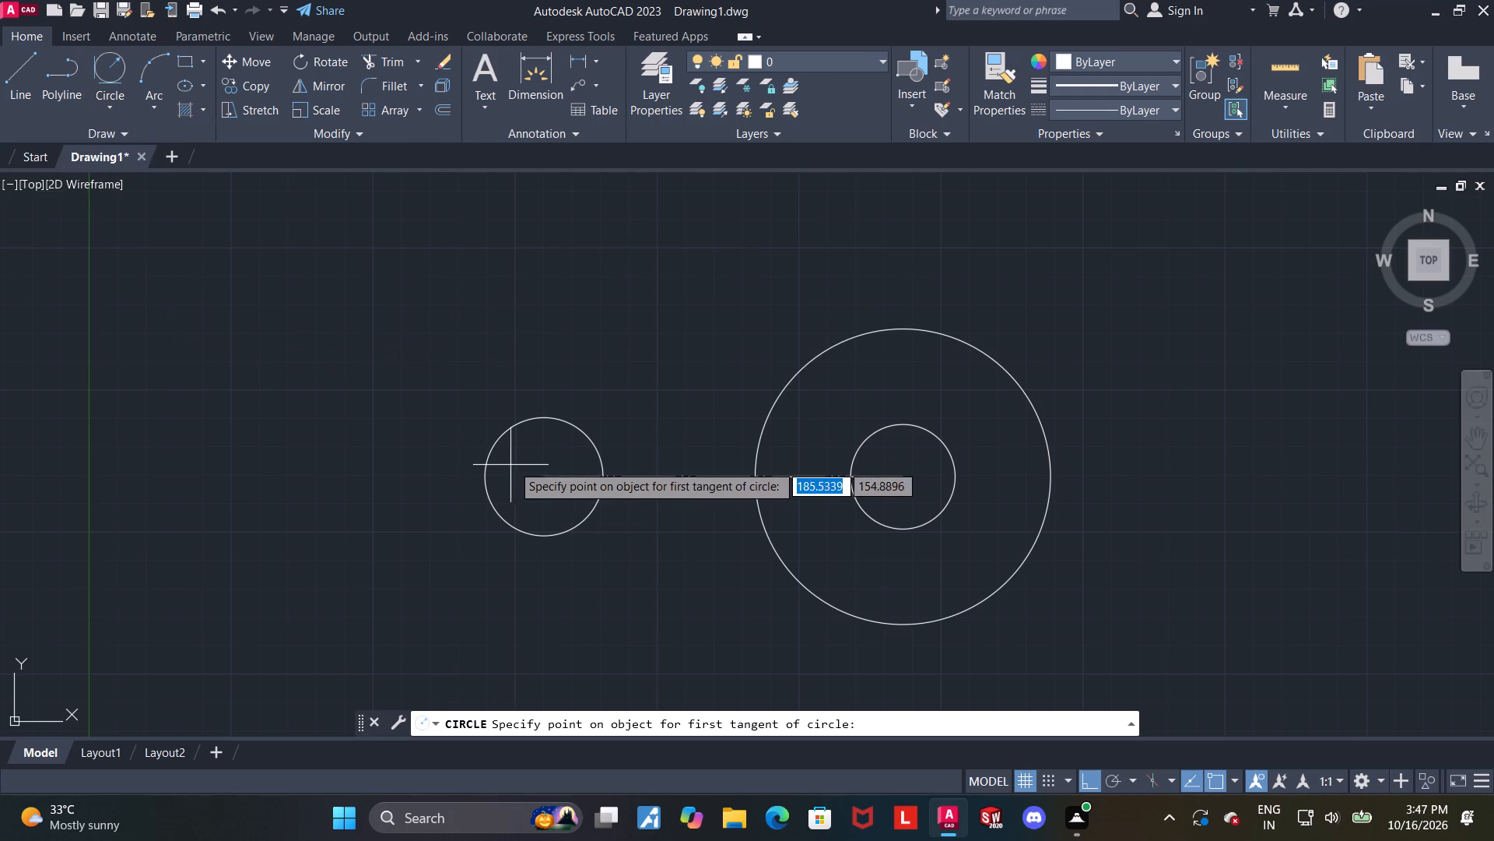
click(490, 455)
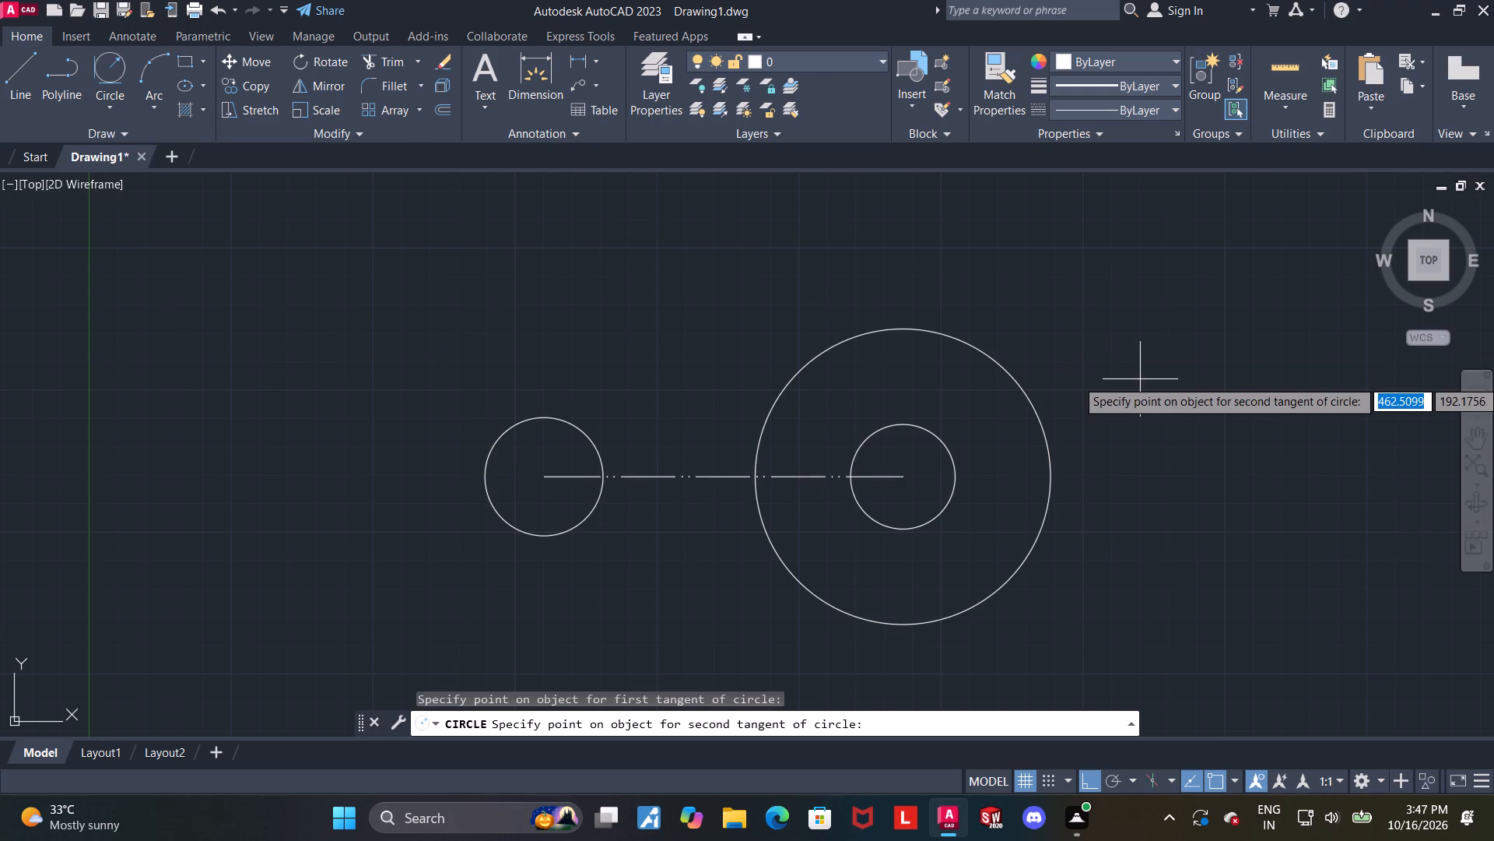
click(1051, 422)
key(1)
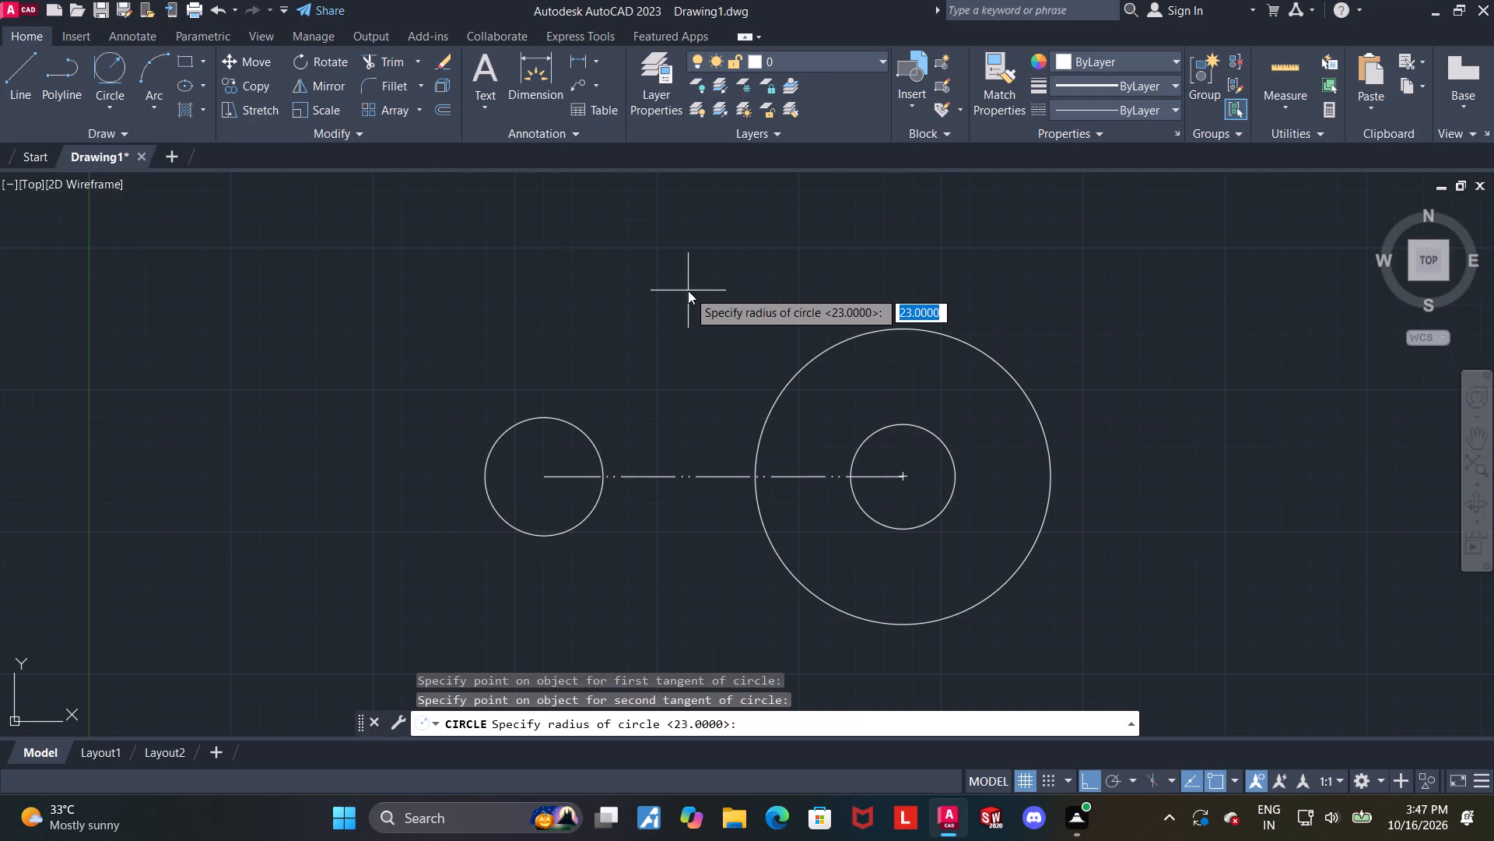
text(80)
key(Return)
key(Escape)
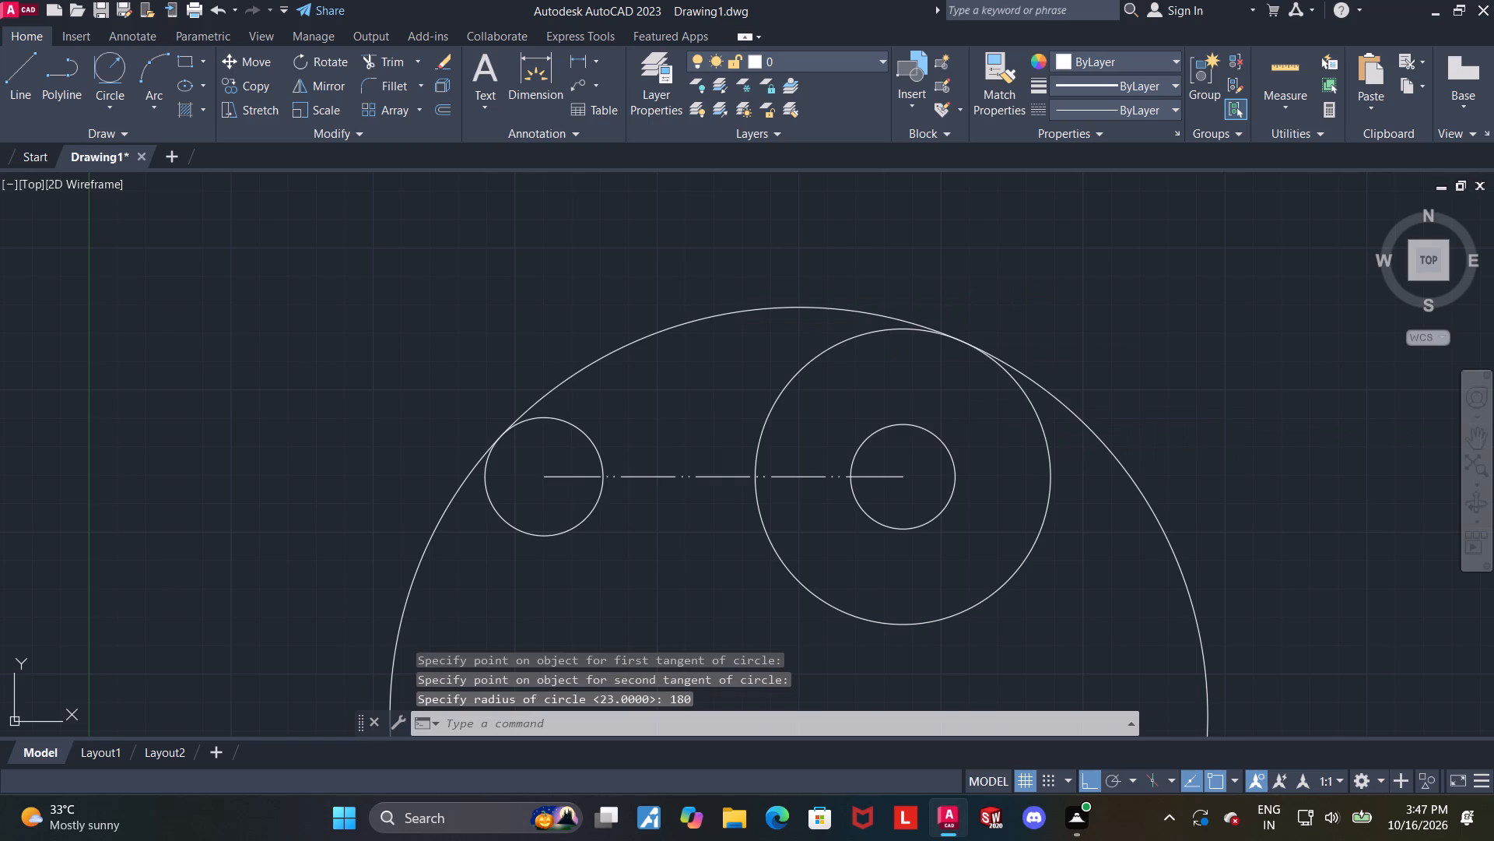
Trim the radius 180 circle to keep only the upper arc between its two tangent points.
click(391, 76)
click(388, 67)
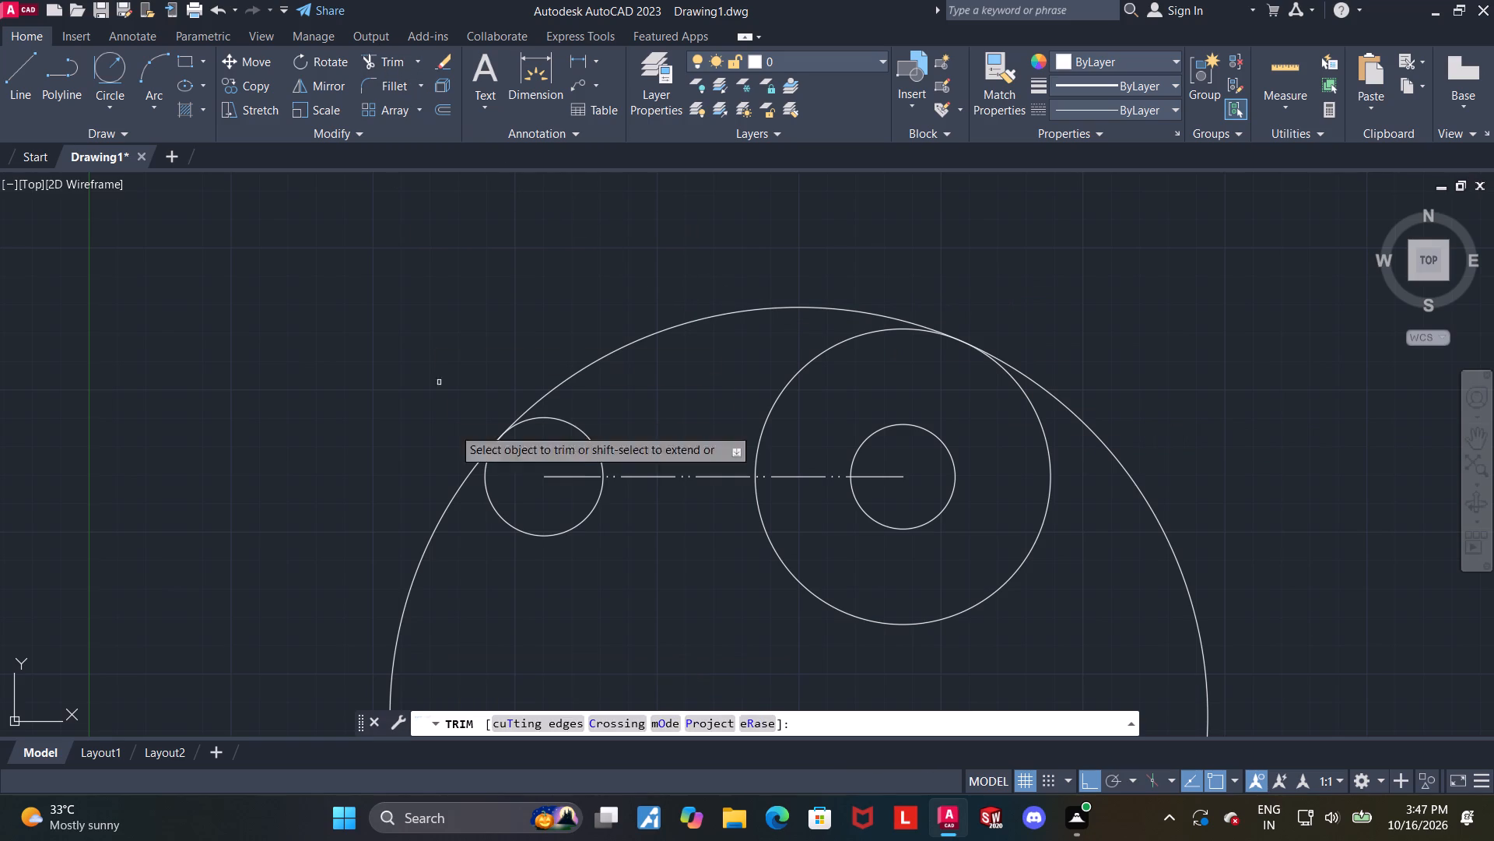
drag(488, 551, 289, 496)
key(Escape)
key(Escape)
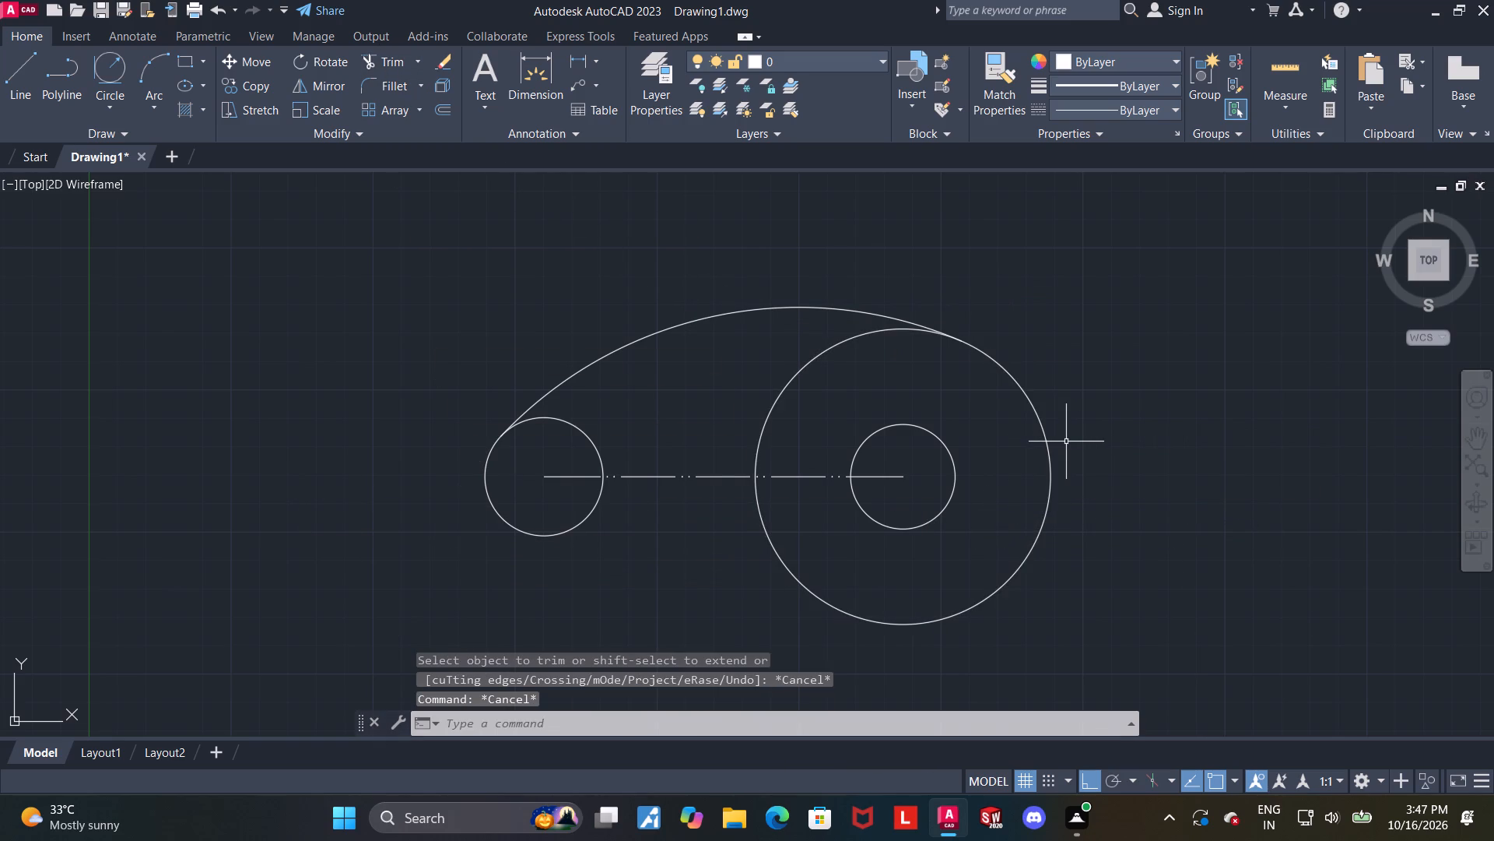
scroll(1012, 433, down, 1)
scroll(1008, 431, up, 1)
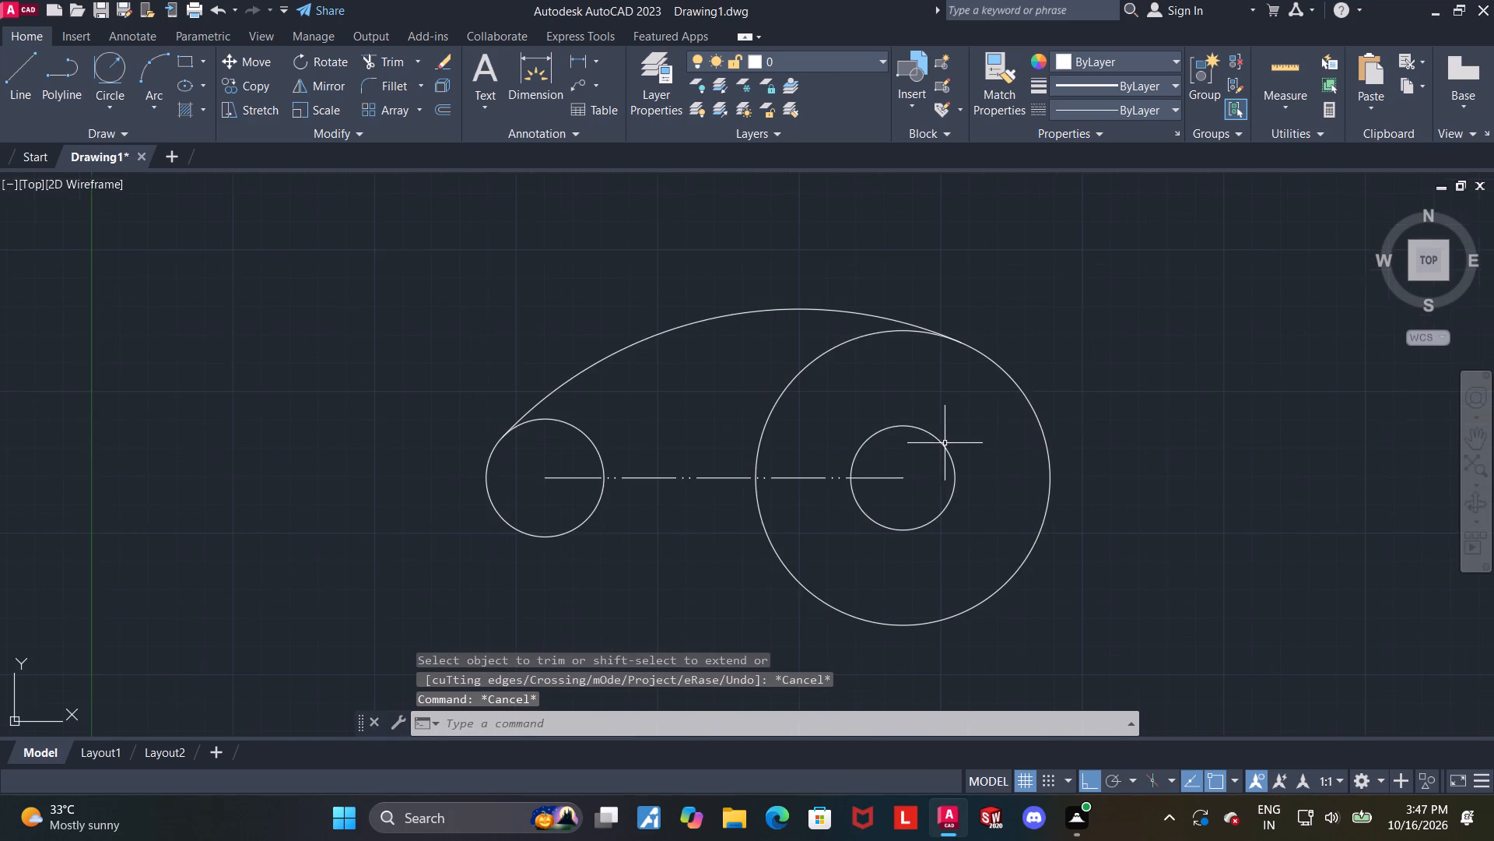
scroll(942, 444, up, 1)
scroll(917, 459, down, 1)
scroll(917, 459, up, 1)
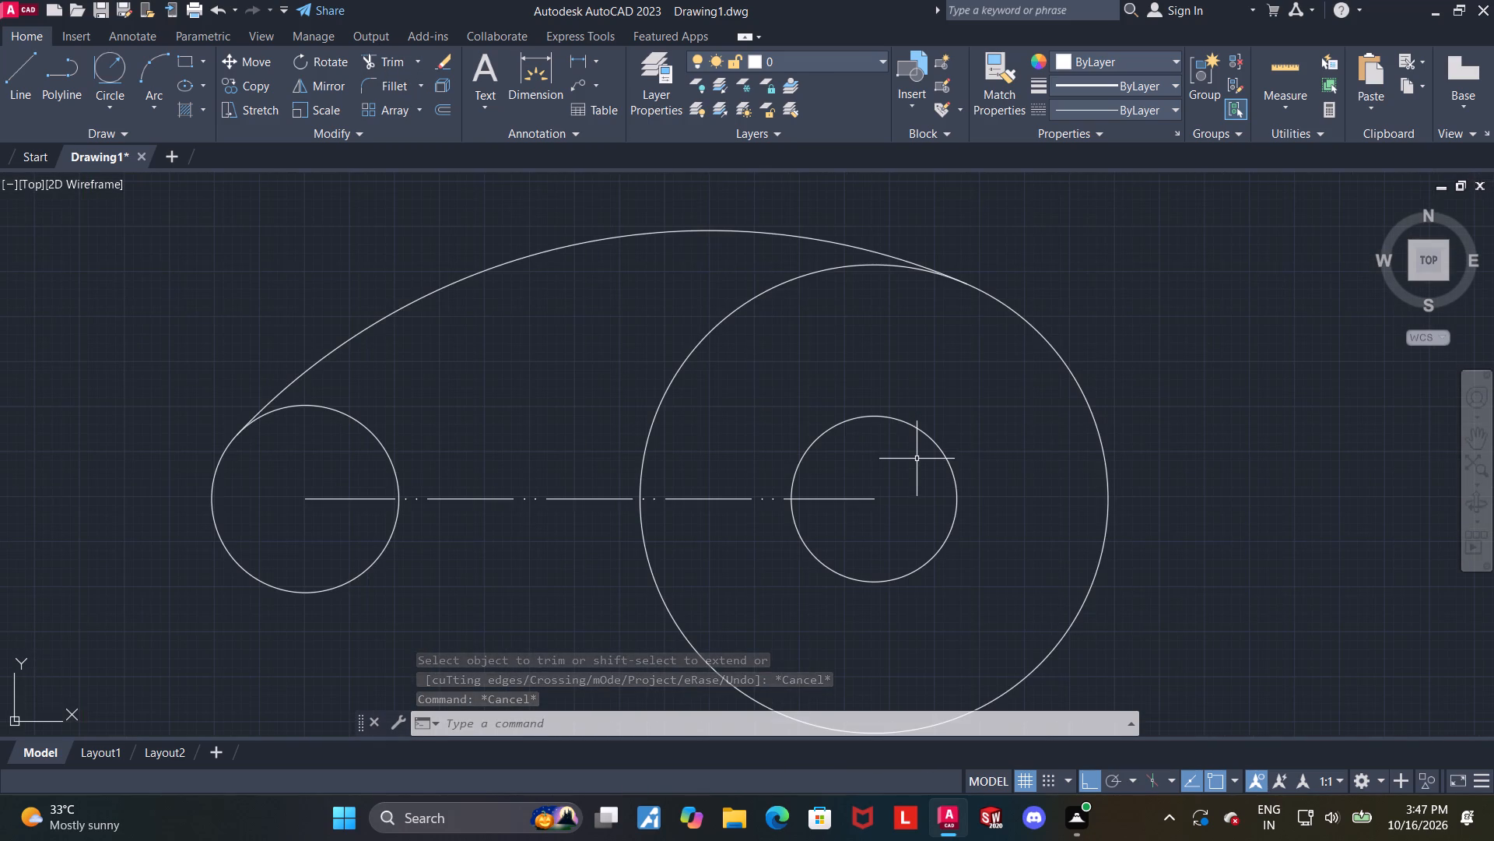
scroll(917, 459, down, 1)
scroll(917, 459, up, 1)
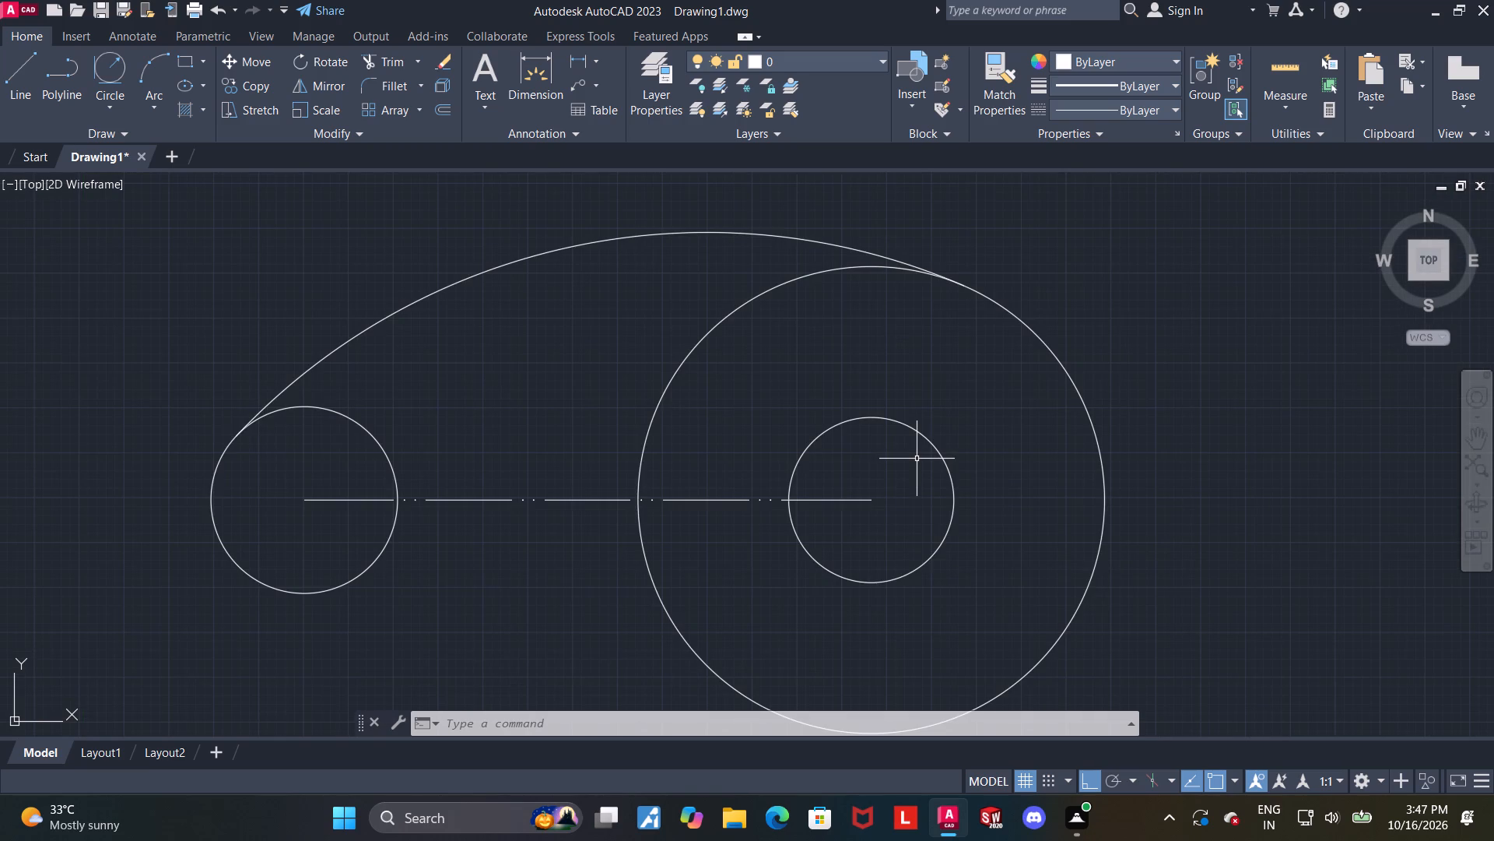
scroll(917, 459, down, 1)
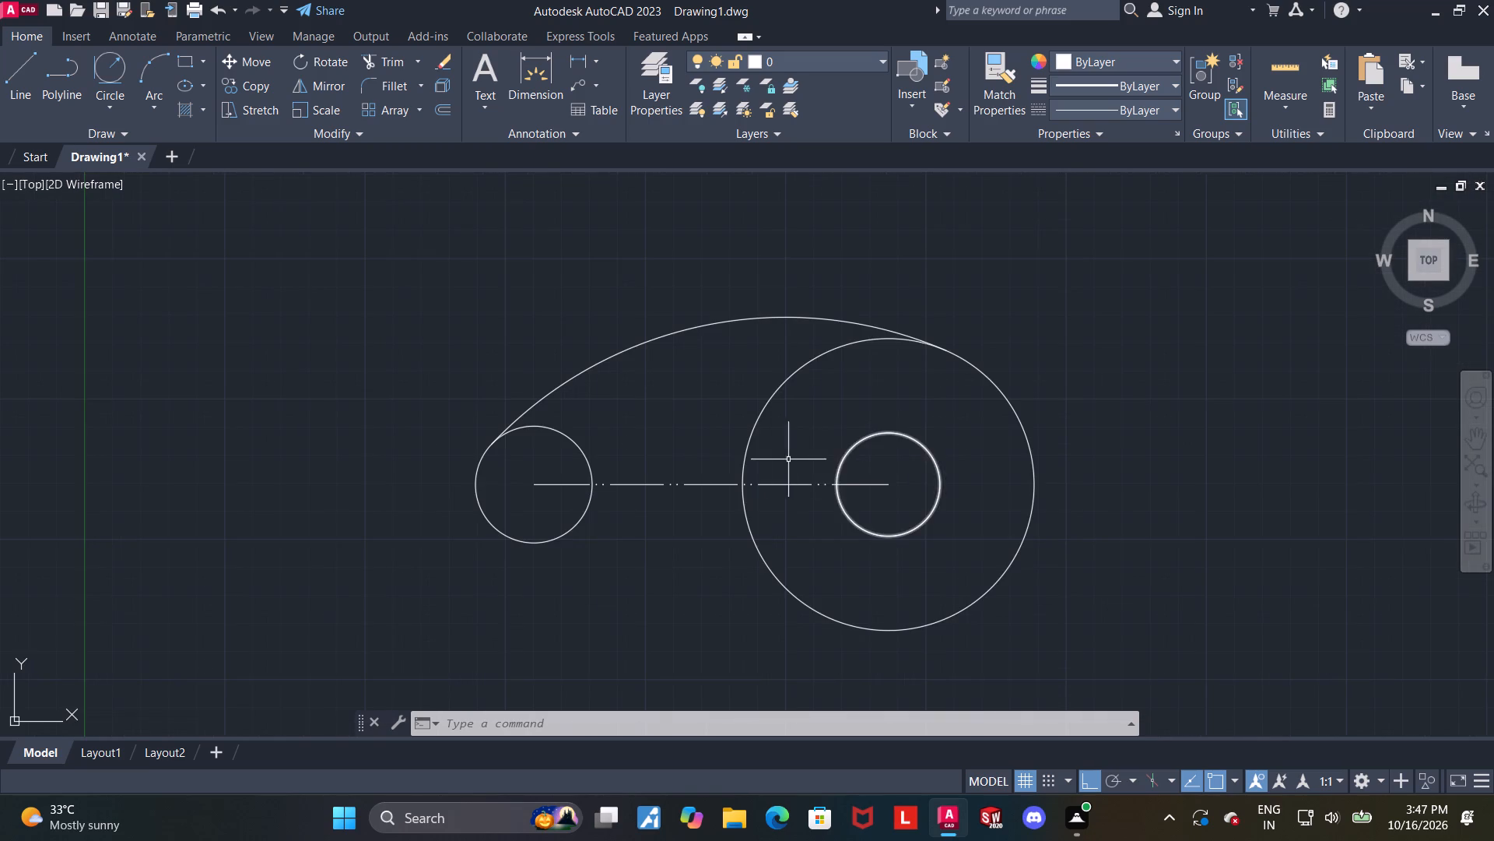
Offset the radius 180 arc inward by 20, toward the centreline.
scroll(709, 445, up, 1)
key(Escape)
click(727, 248)
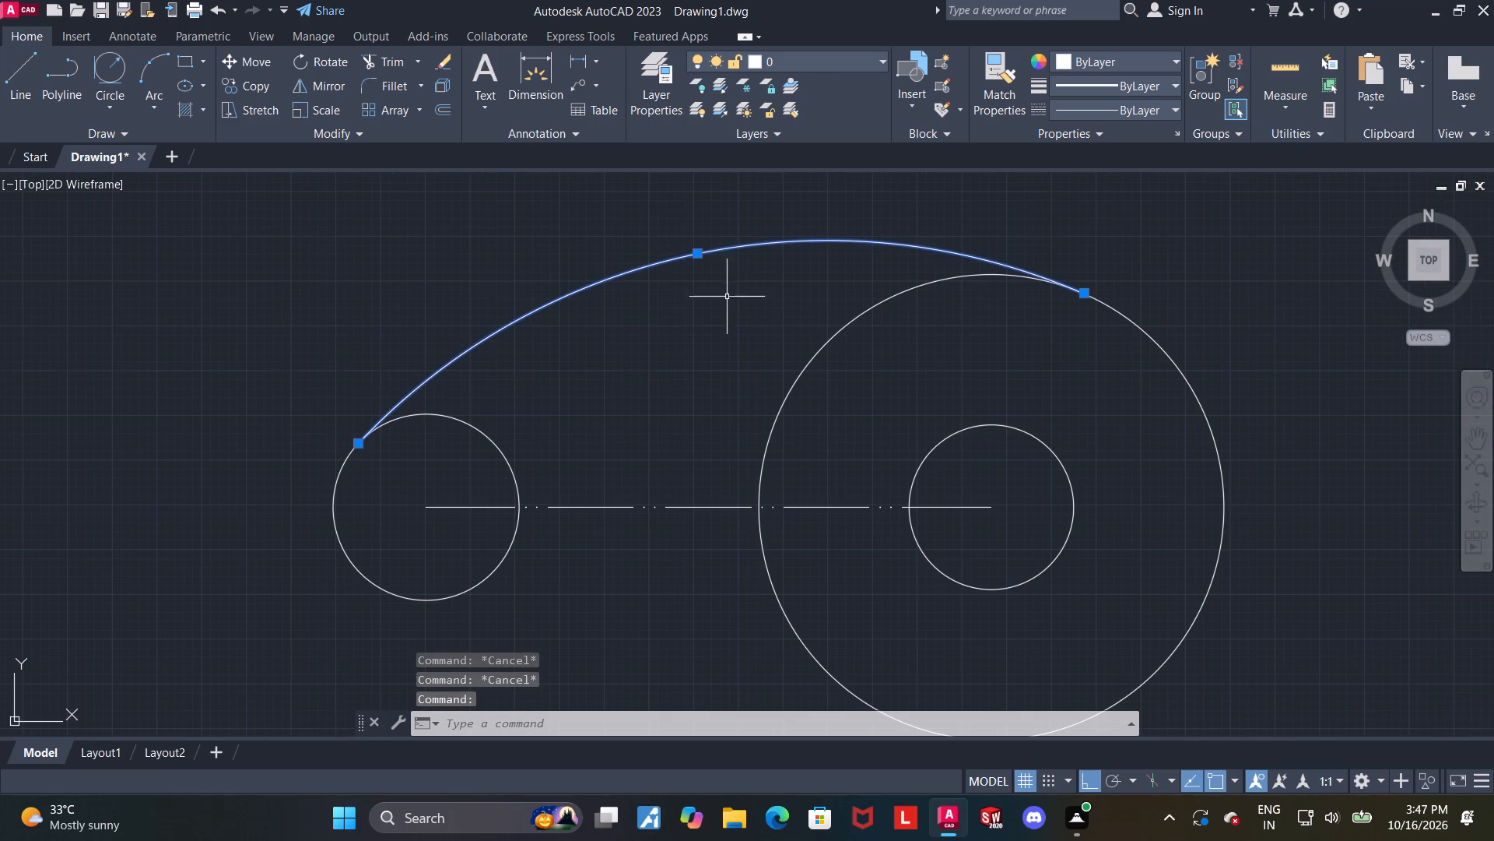
text(offset)
key(Return)
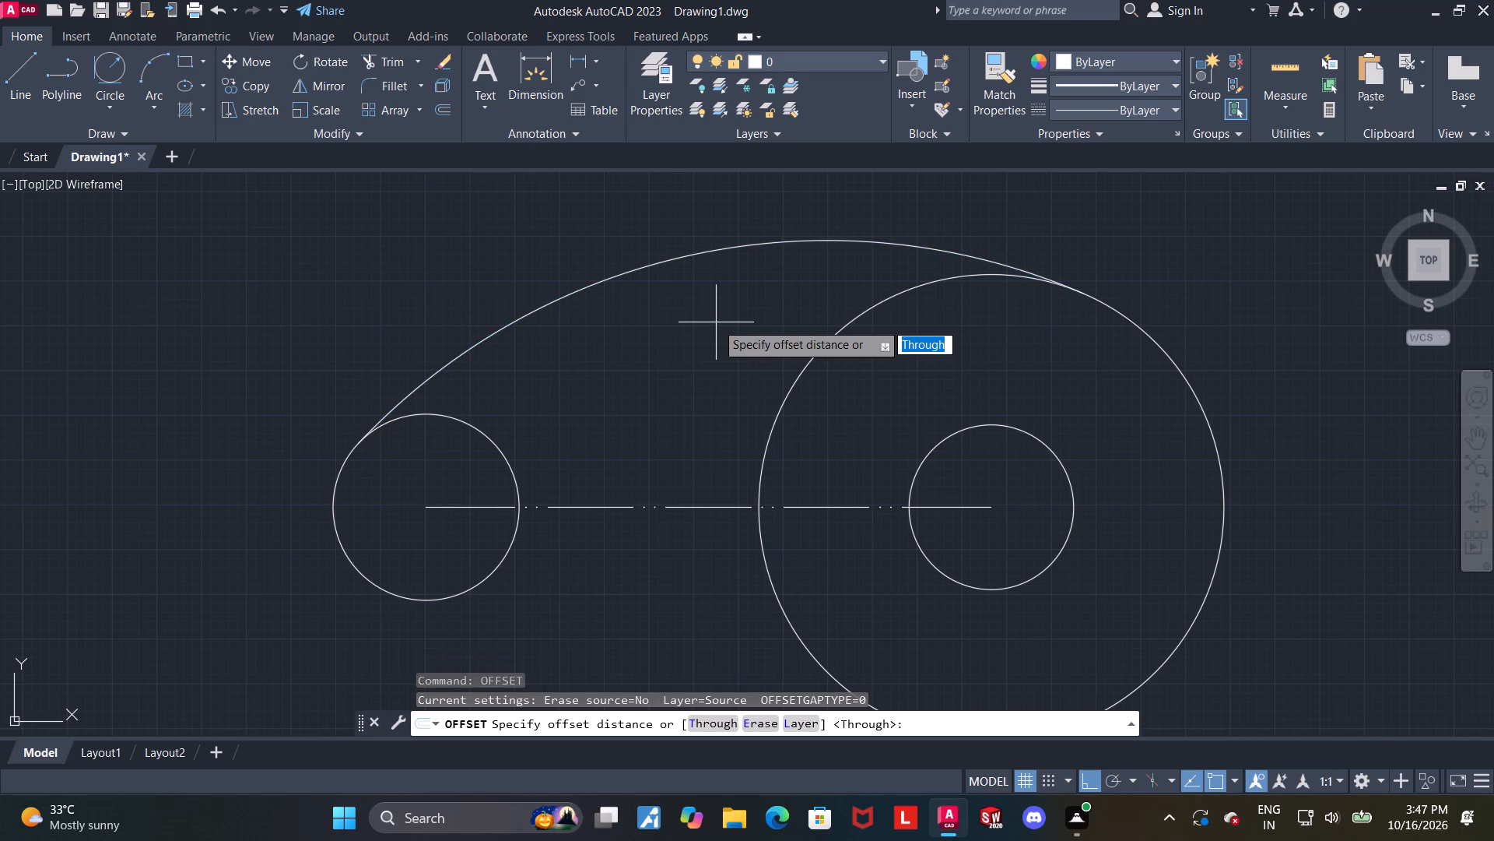
key(Return)
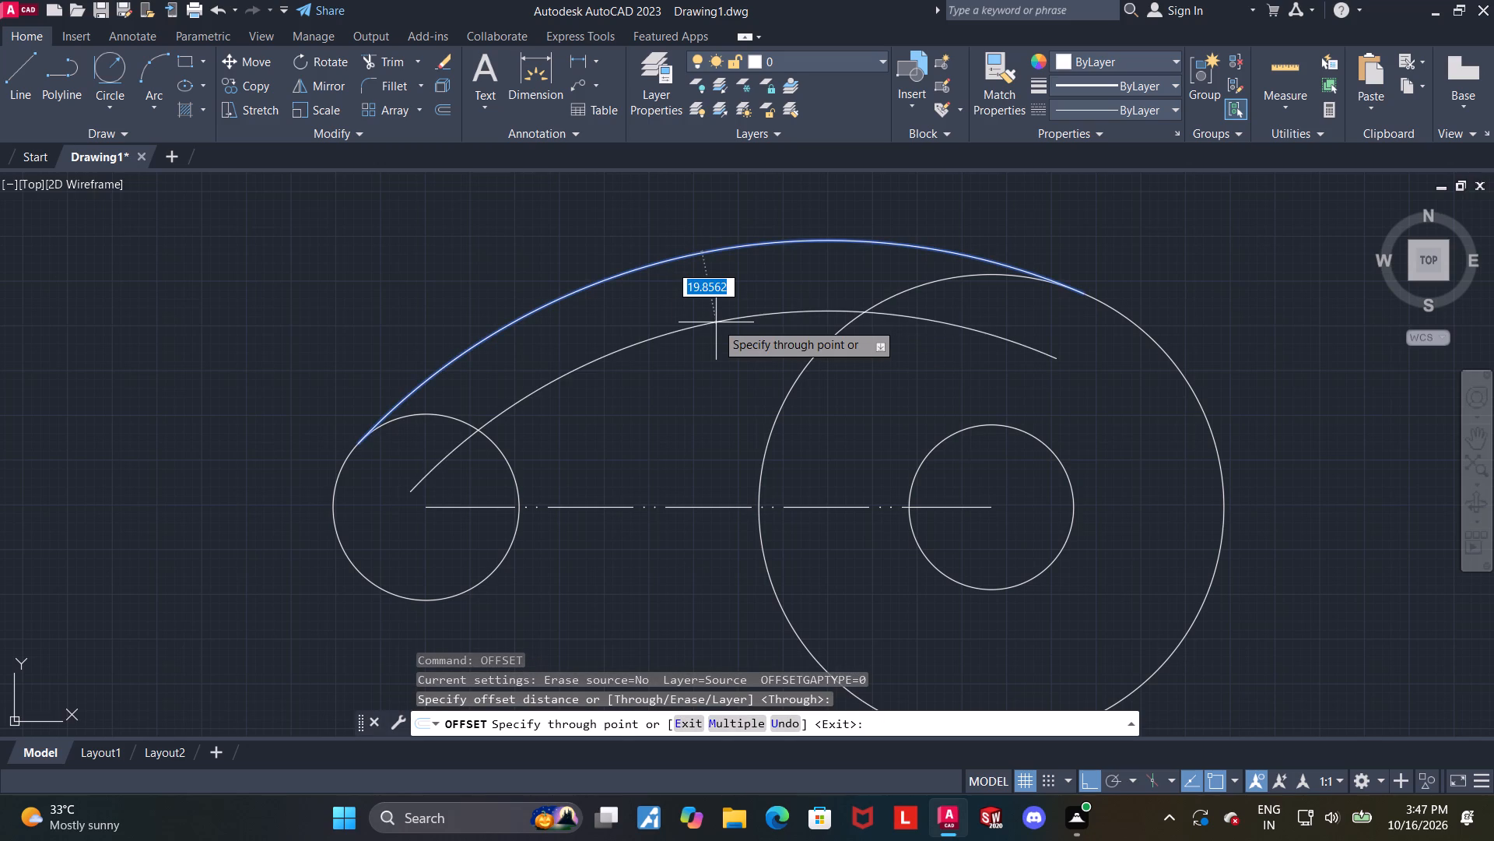
text(20)
key(Return)
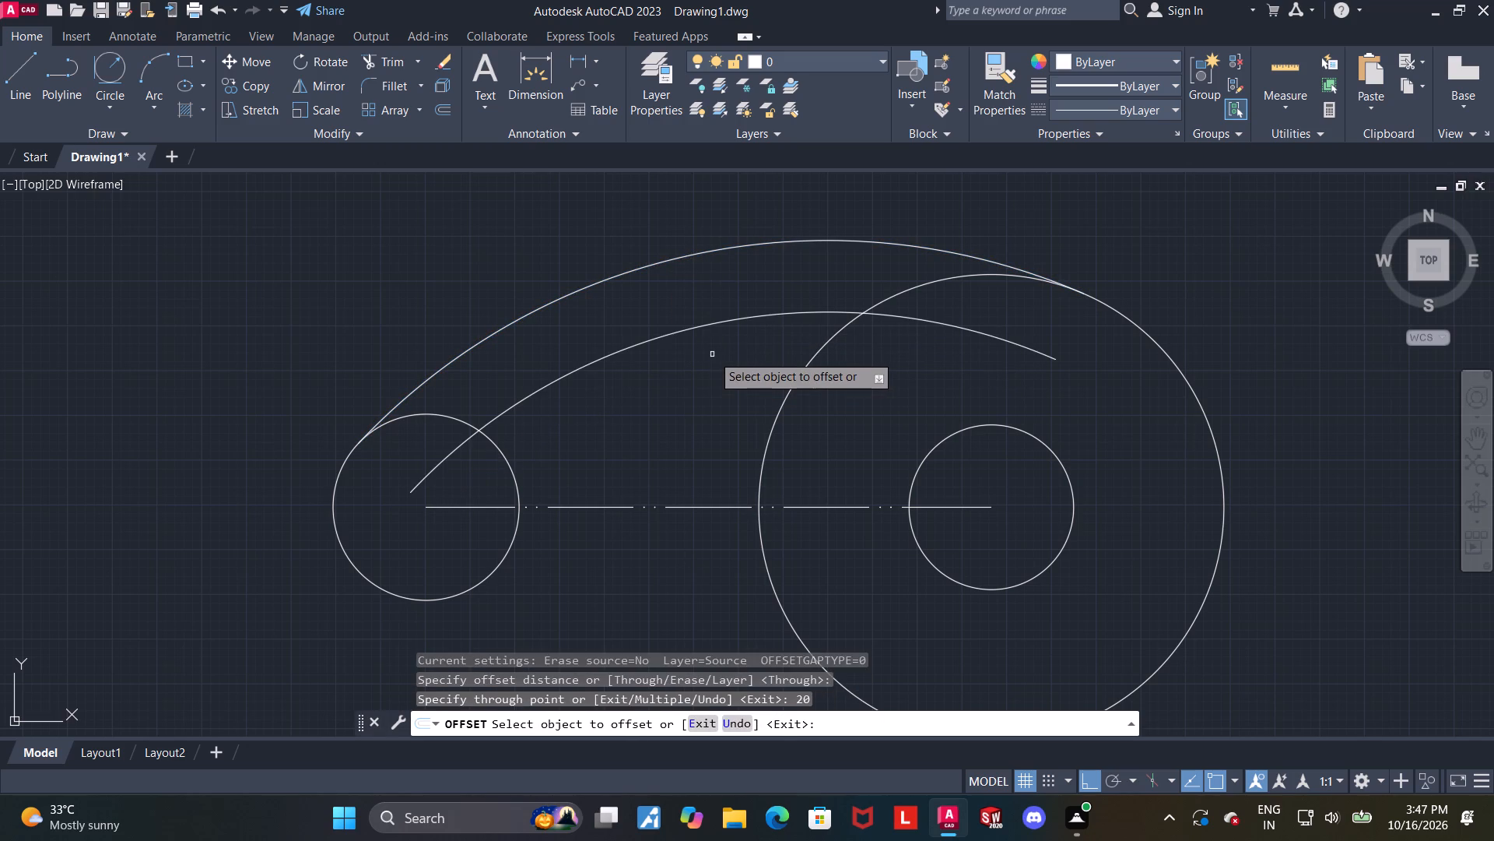
key(Escape)
Trim both ends of the inner offset arc where they run inside the 52-diameter and 130-diameter circles.
click(375, 65)
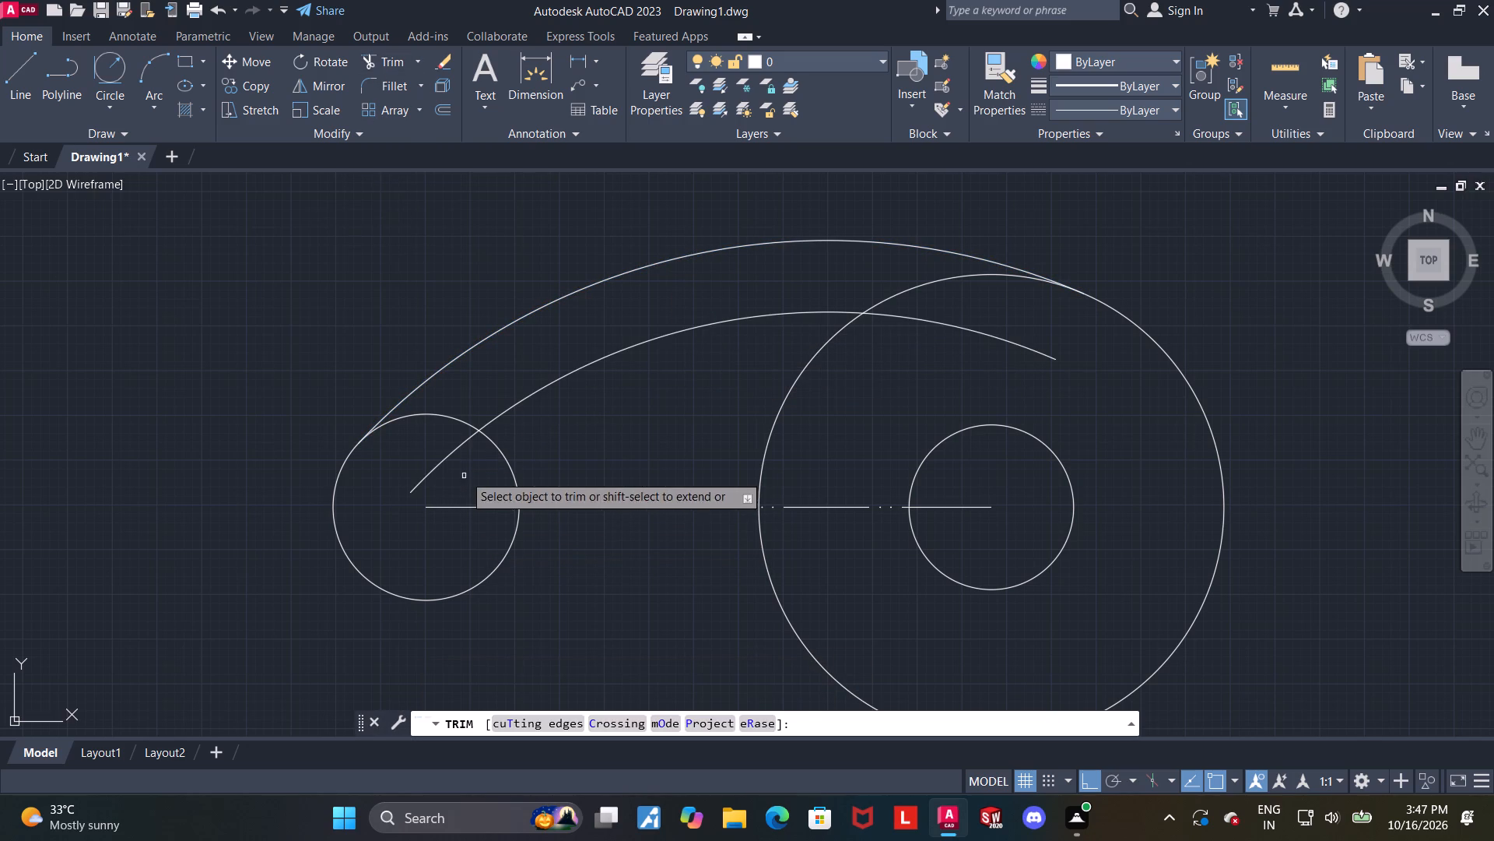
drag(460, 467, 437, 431)
drag(945, 340, 966, 327)
click(970, 328)
key(Escape)
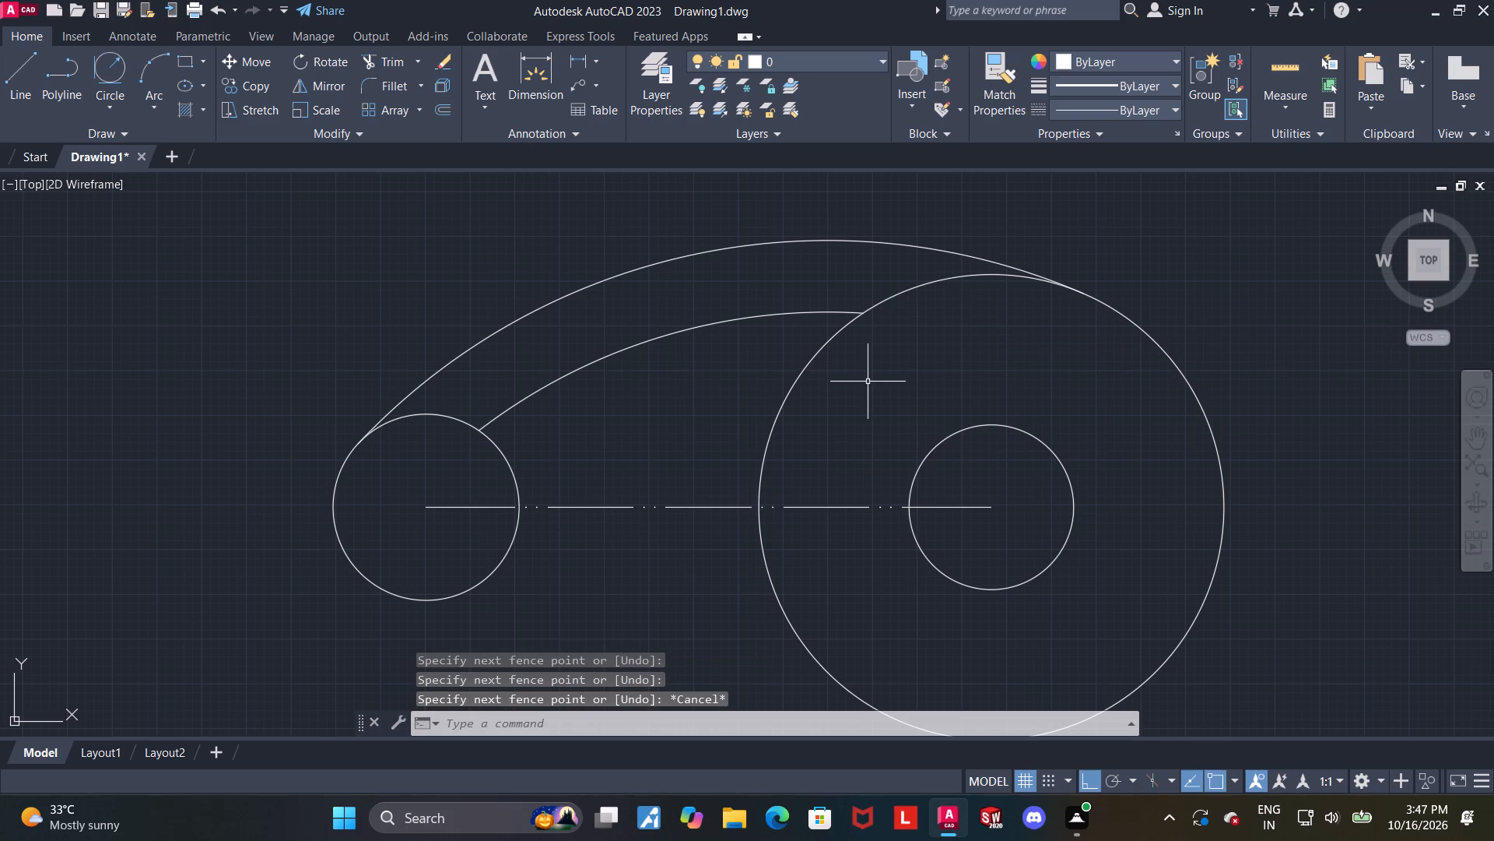
key(Escape)
key(Escape)
Draw a 67-long line along the centreline between the facing edges of the 52-diameter and 130-diameter circles.
scroll(700, 394, down, 1)
scroll(538, 407, up, 1)
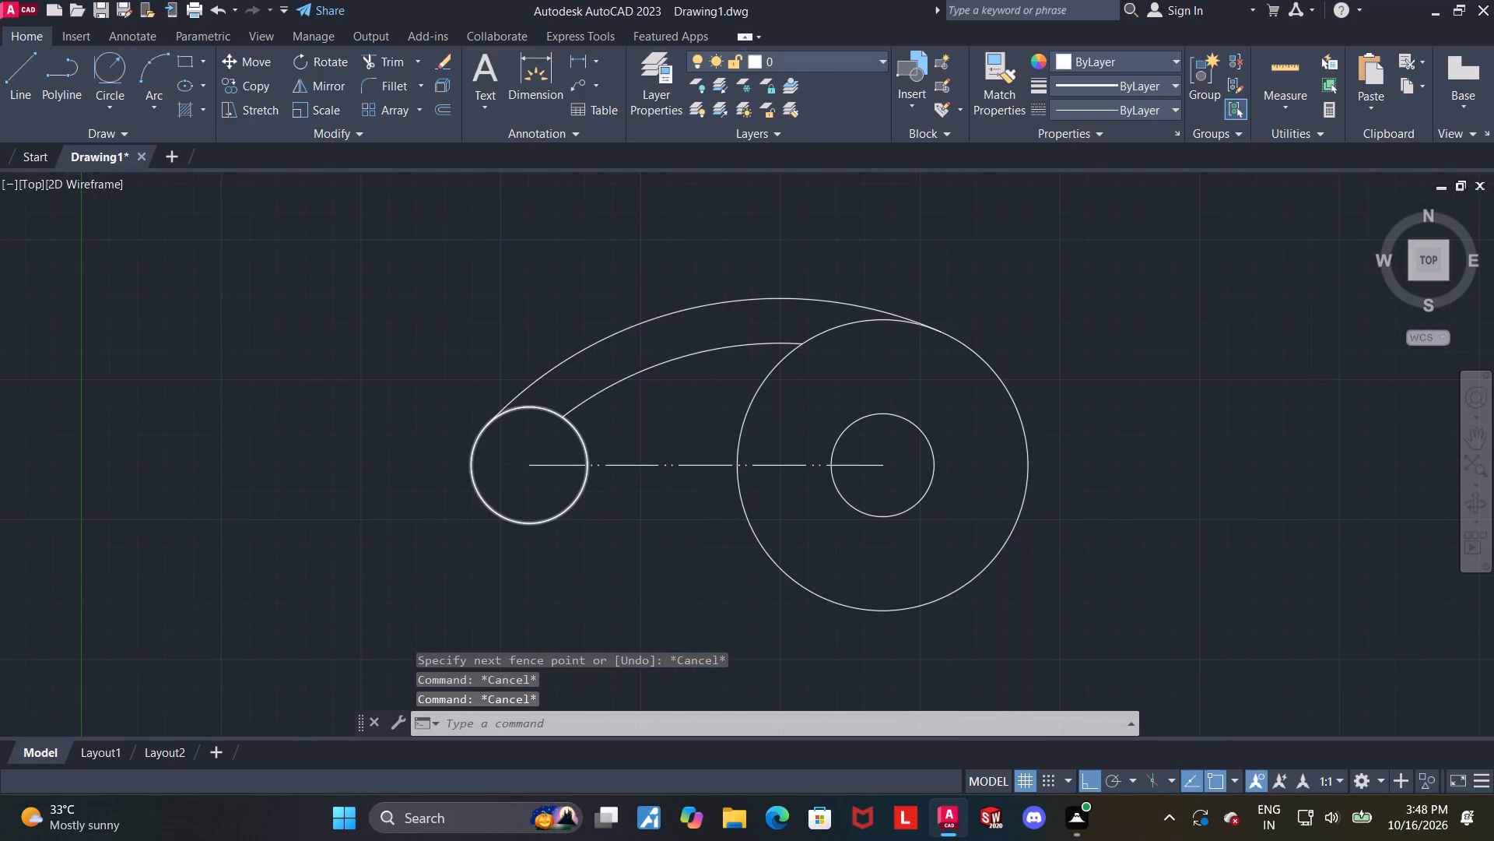
middle_drag(556, 416, 580, 326)
scroll(752, 407, down, 1)
middle_drag(754, 414, 754, 416)
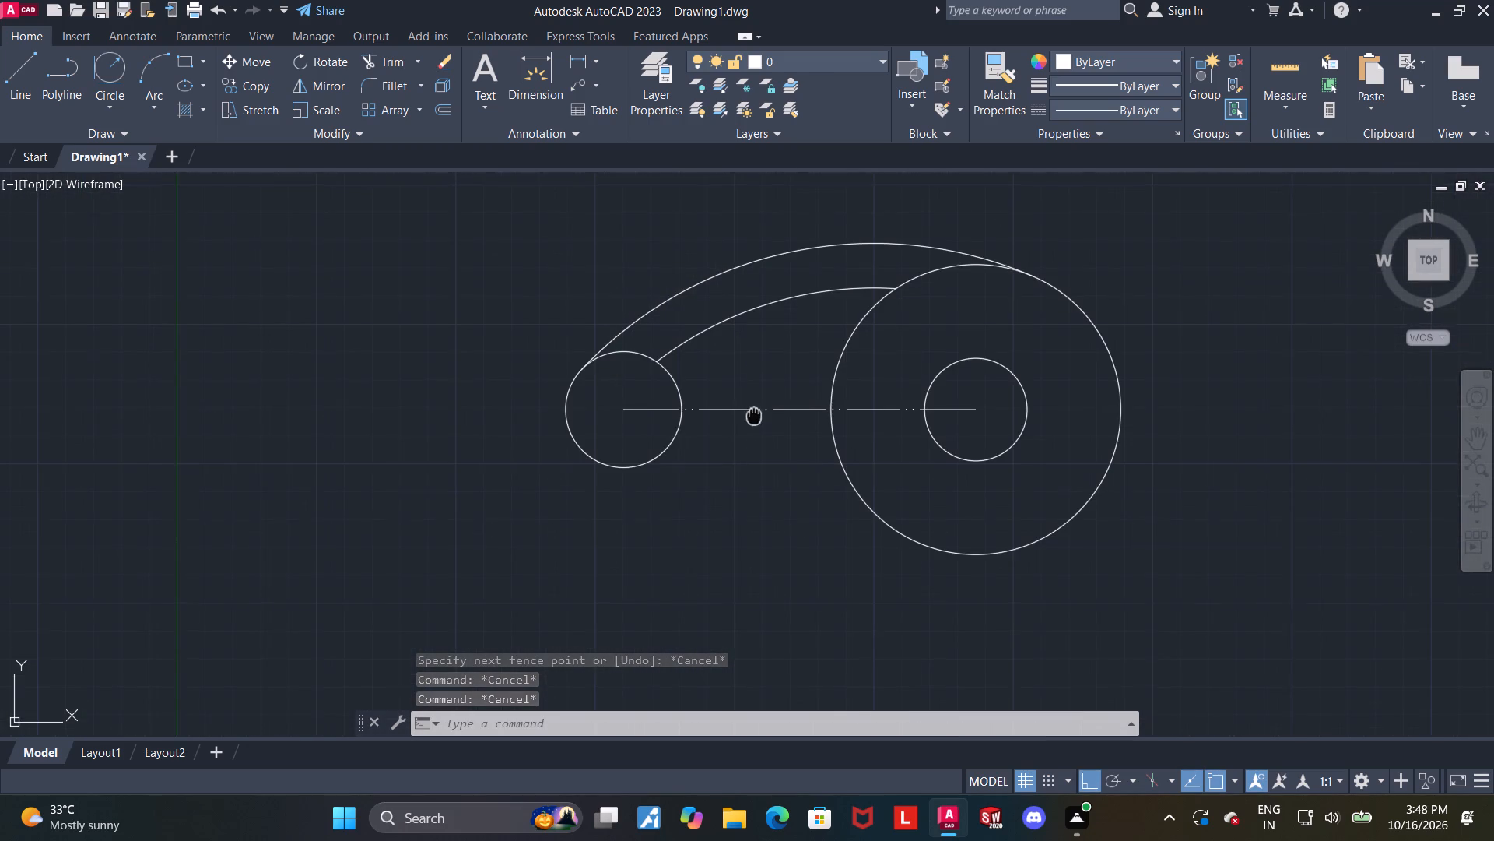
middle_drag(754, 416, 688, 419)
scroll(692, 432, up, 1)
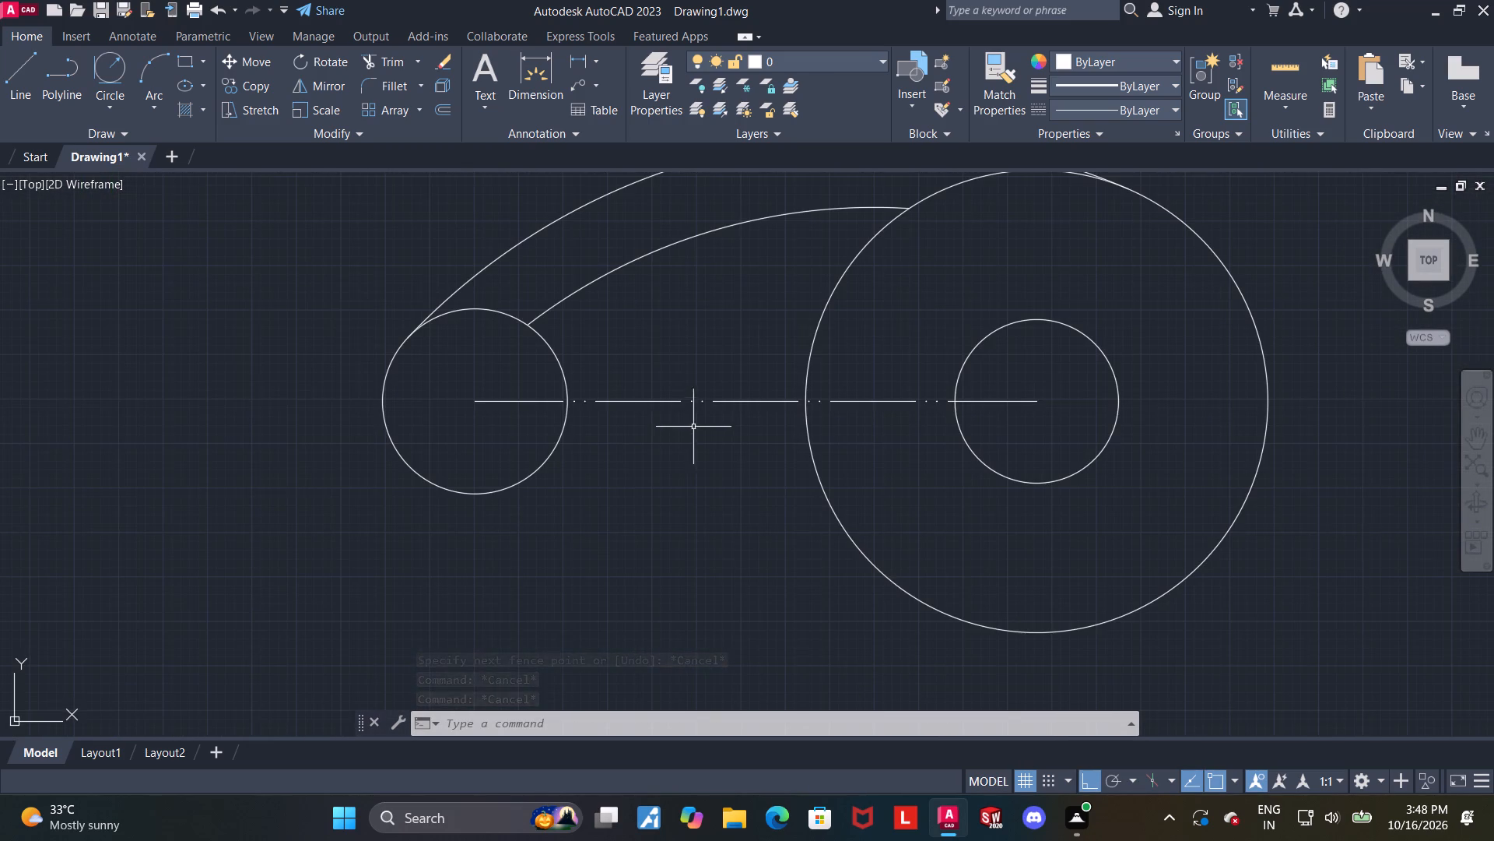
middle_drag(696, 401, 688, 428)
scroll(678, 417, up, 1)
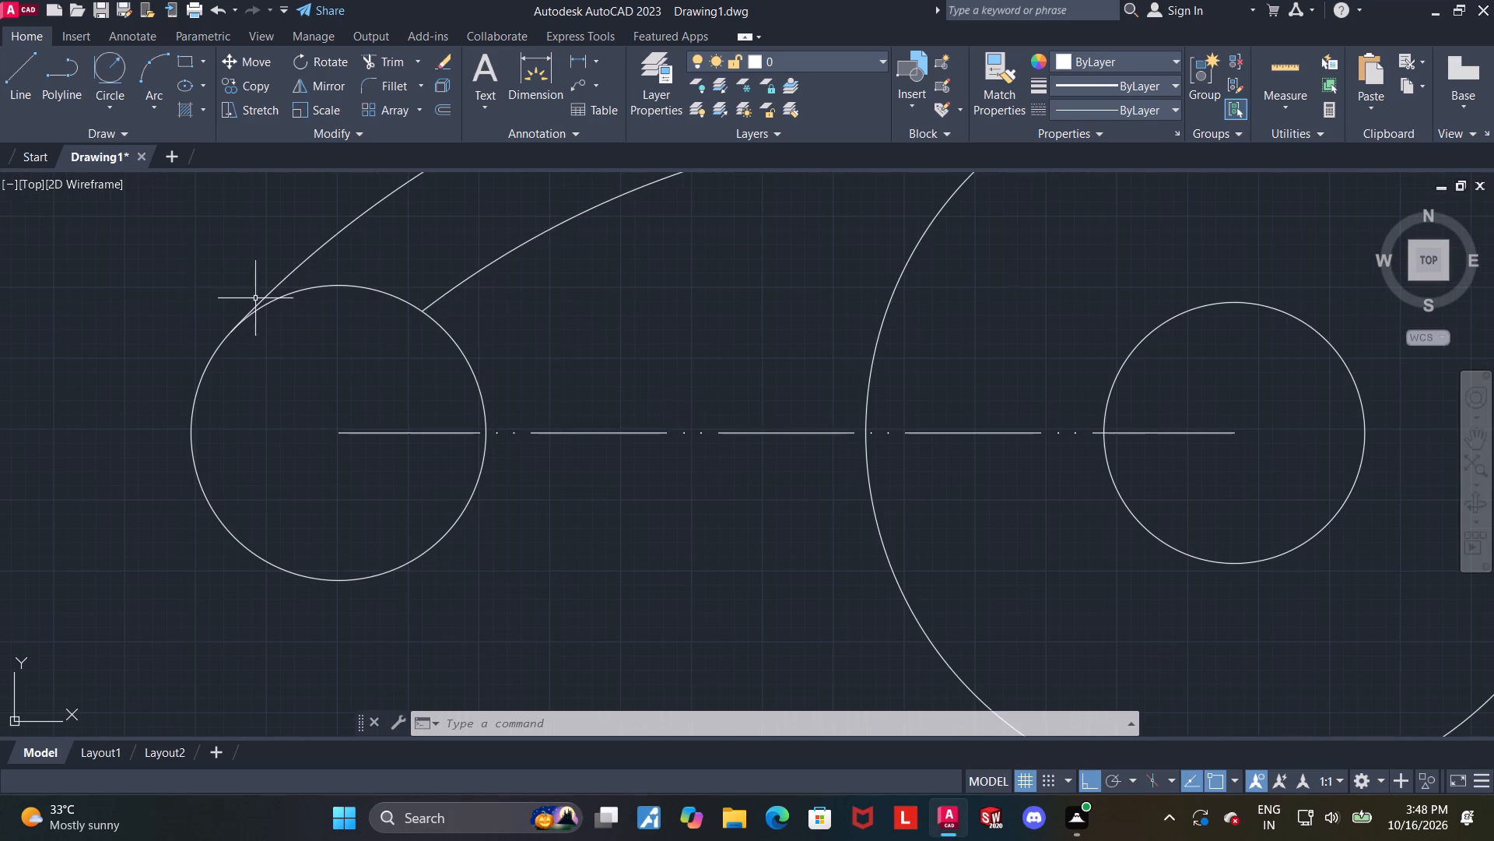
click(9, 77)
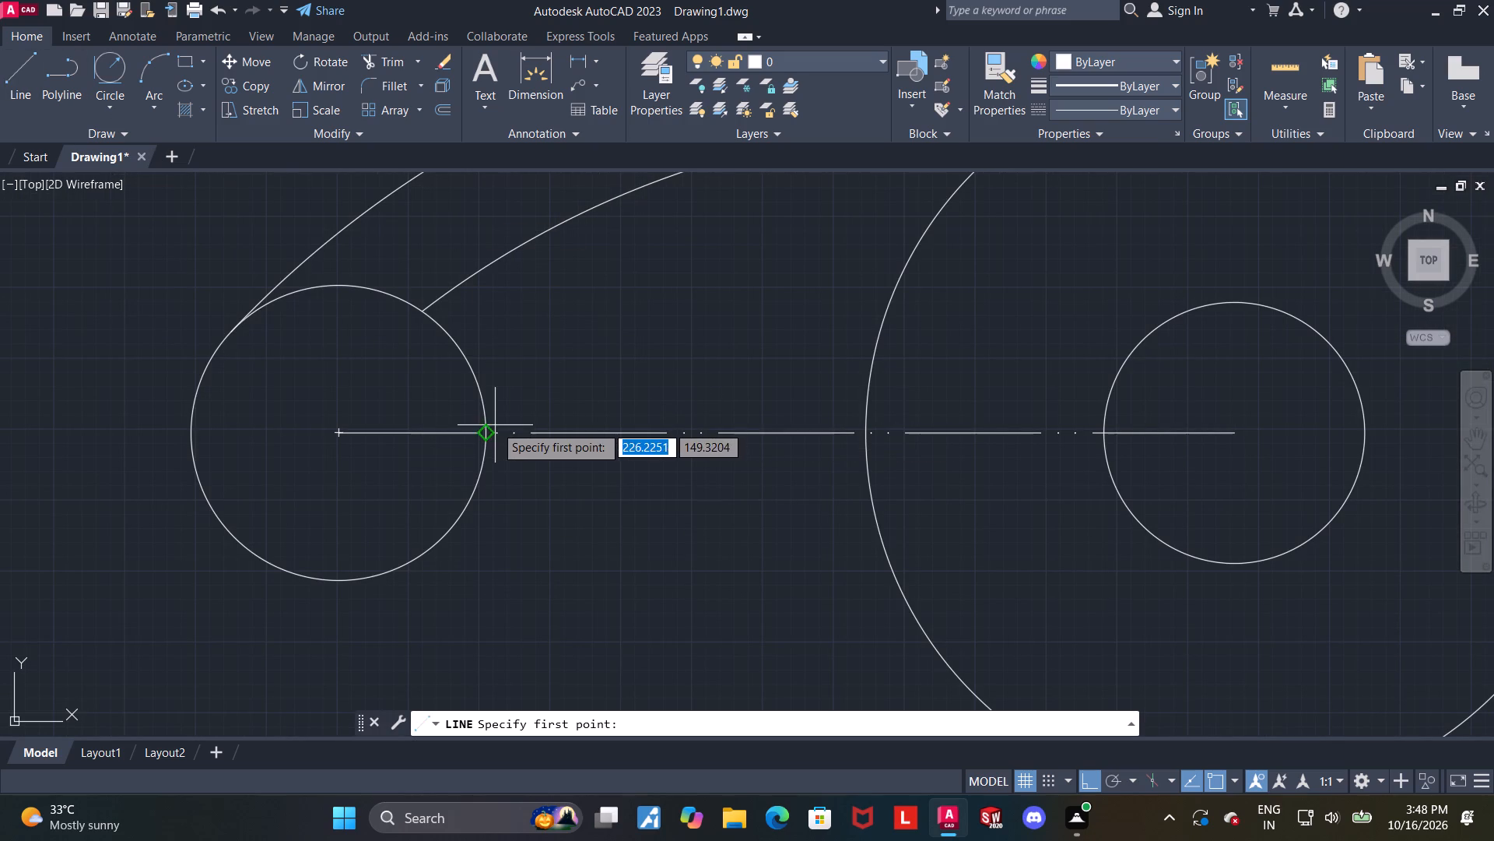
click(485, 431)
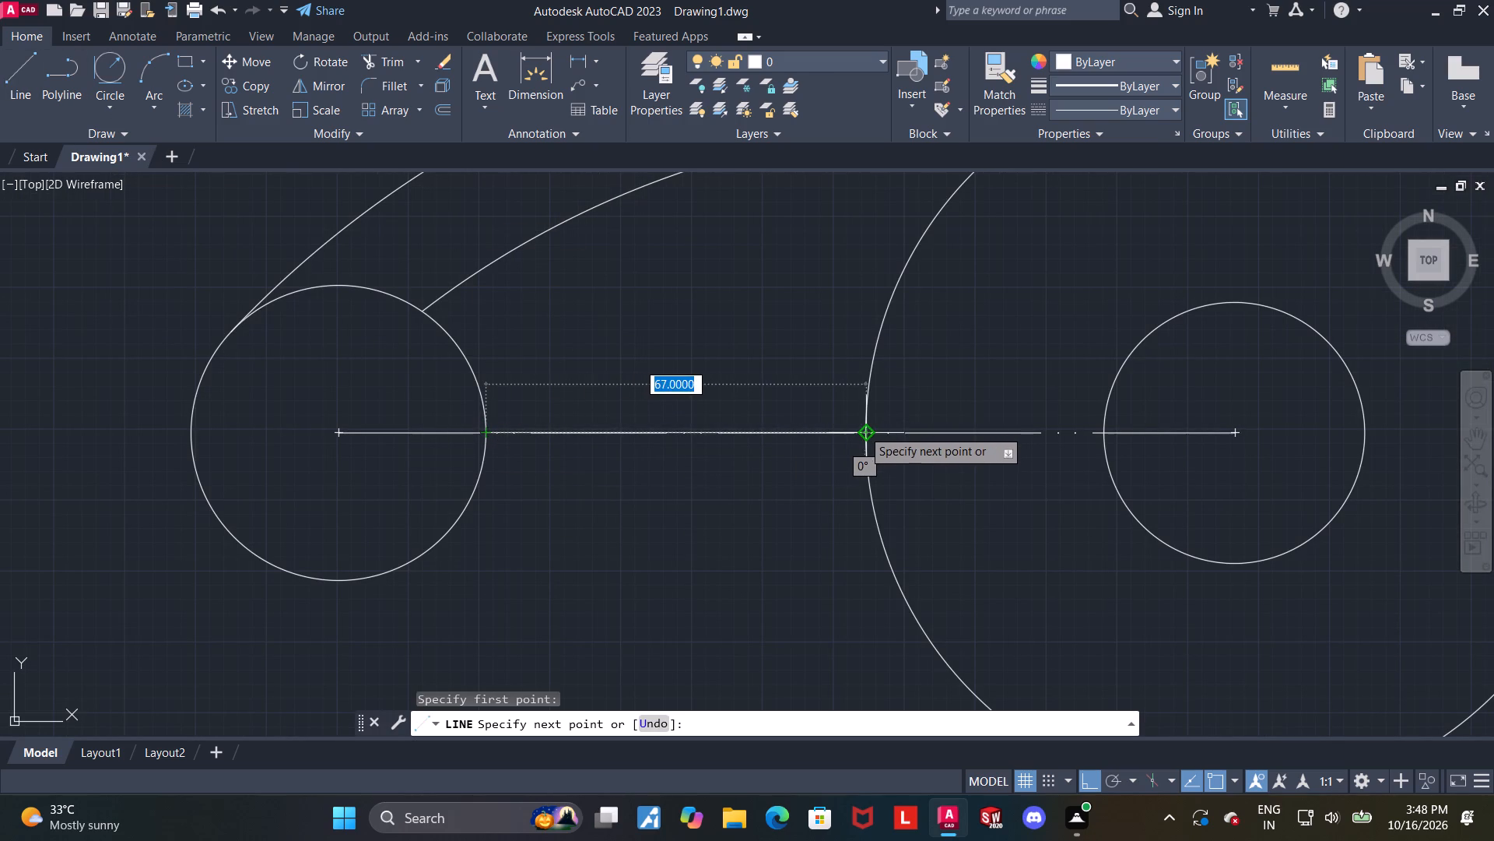
click(862, 429)
key(Escape)
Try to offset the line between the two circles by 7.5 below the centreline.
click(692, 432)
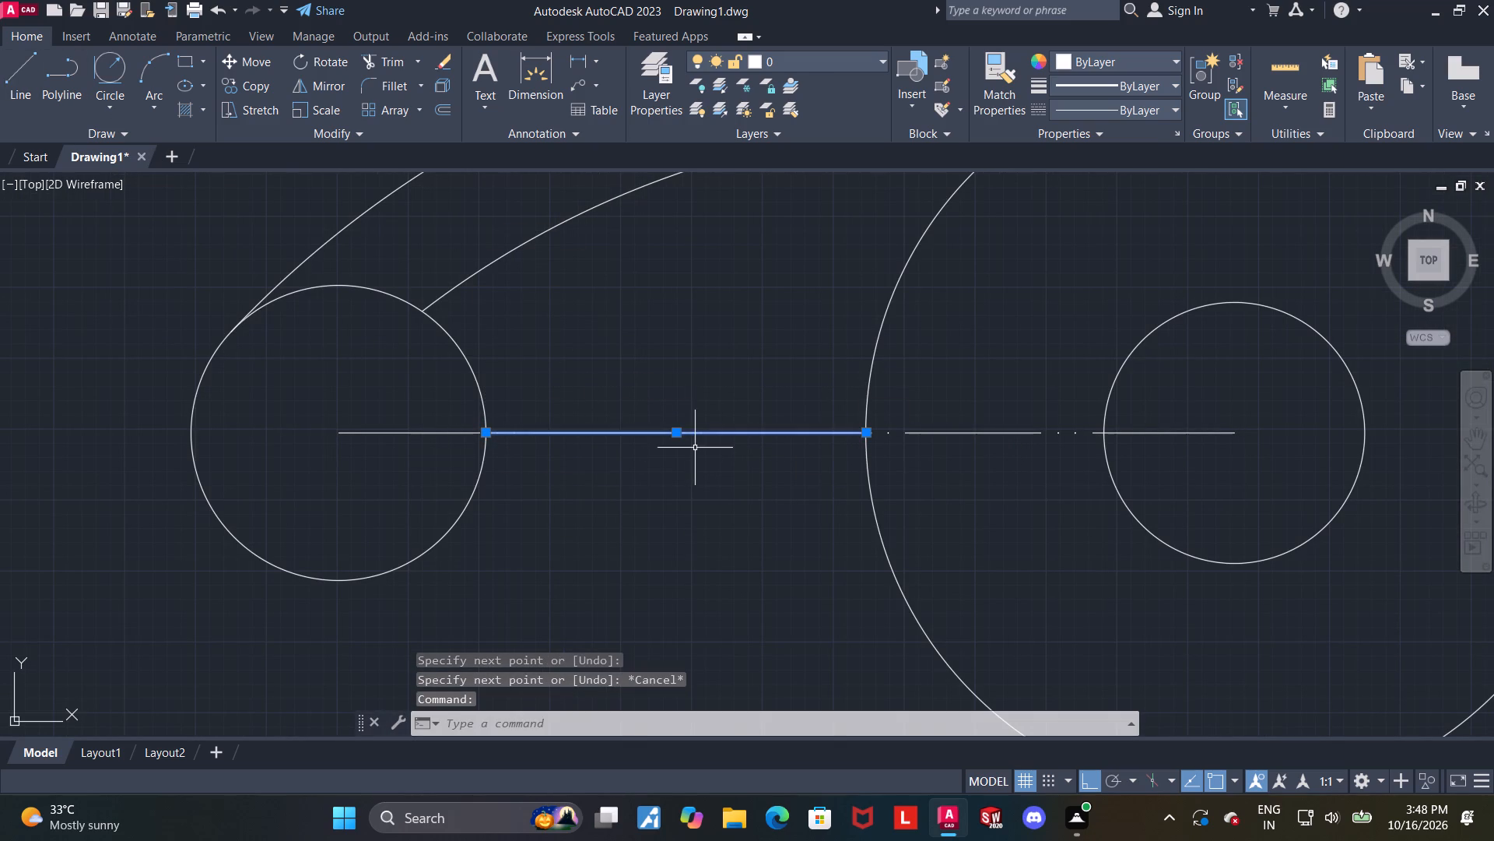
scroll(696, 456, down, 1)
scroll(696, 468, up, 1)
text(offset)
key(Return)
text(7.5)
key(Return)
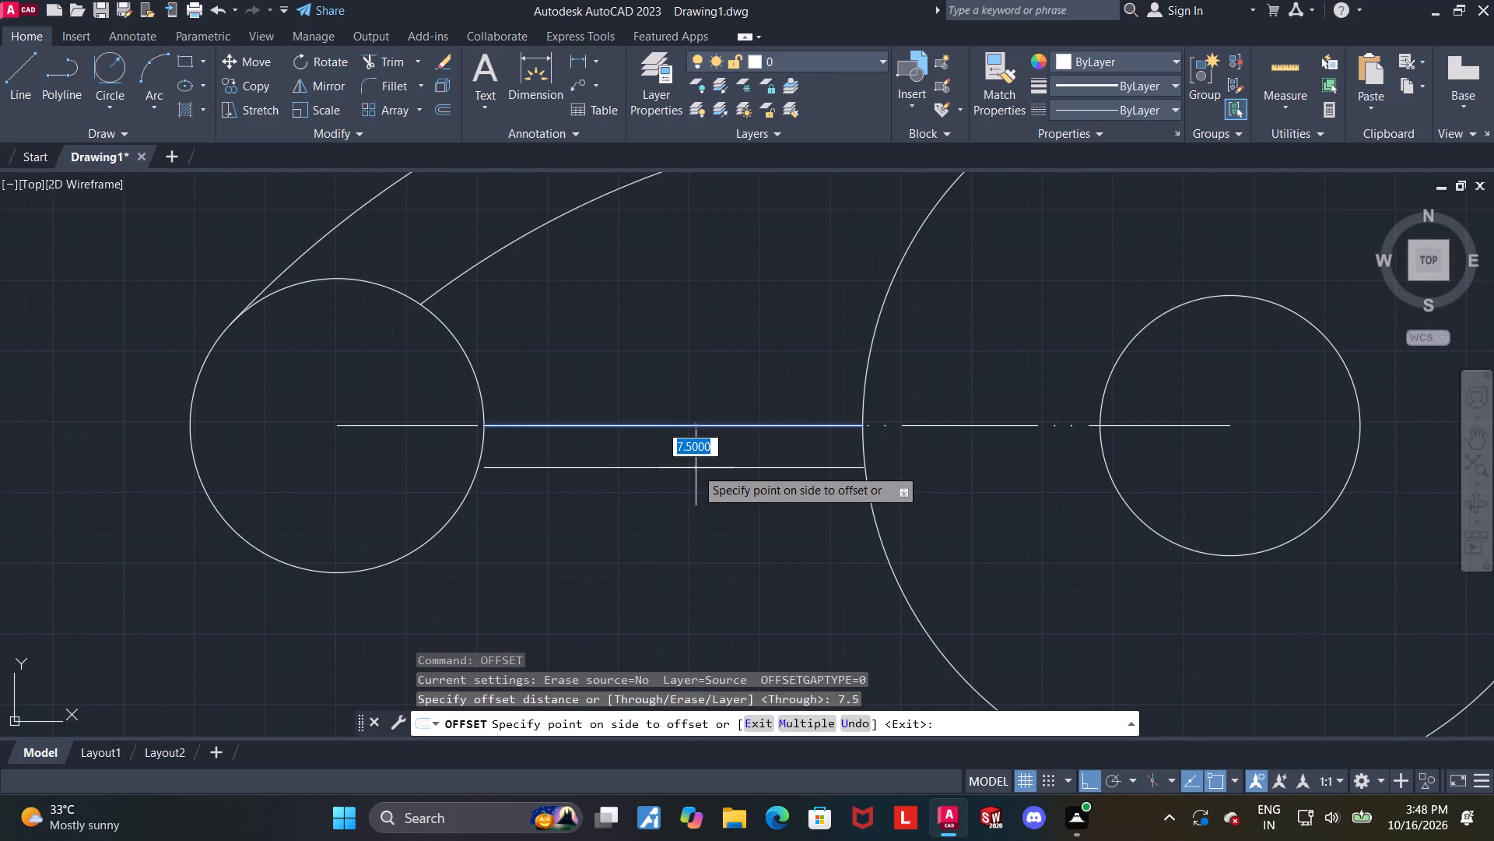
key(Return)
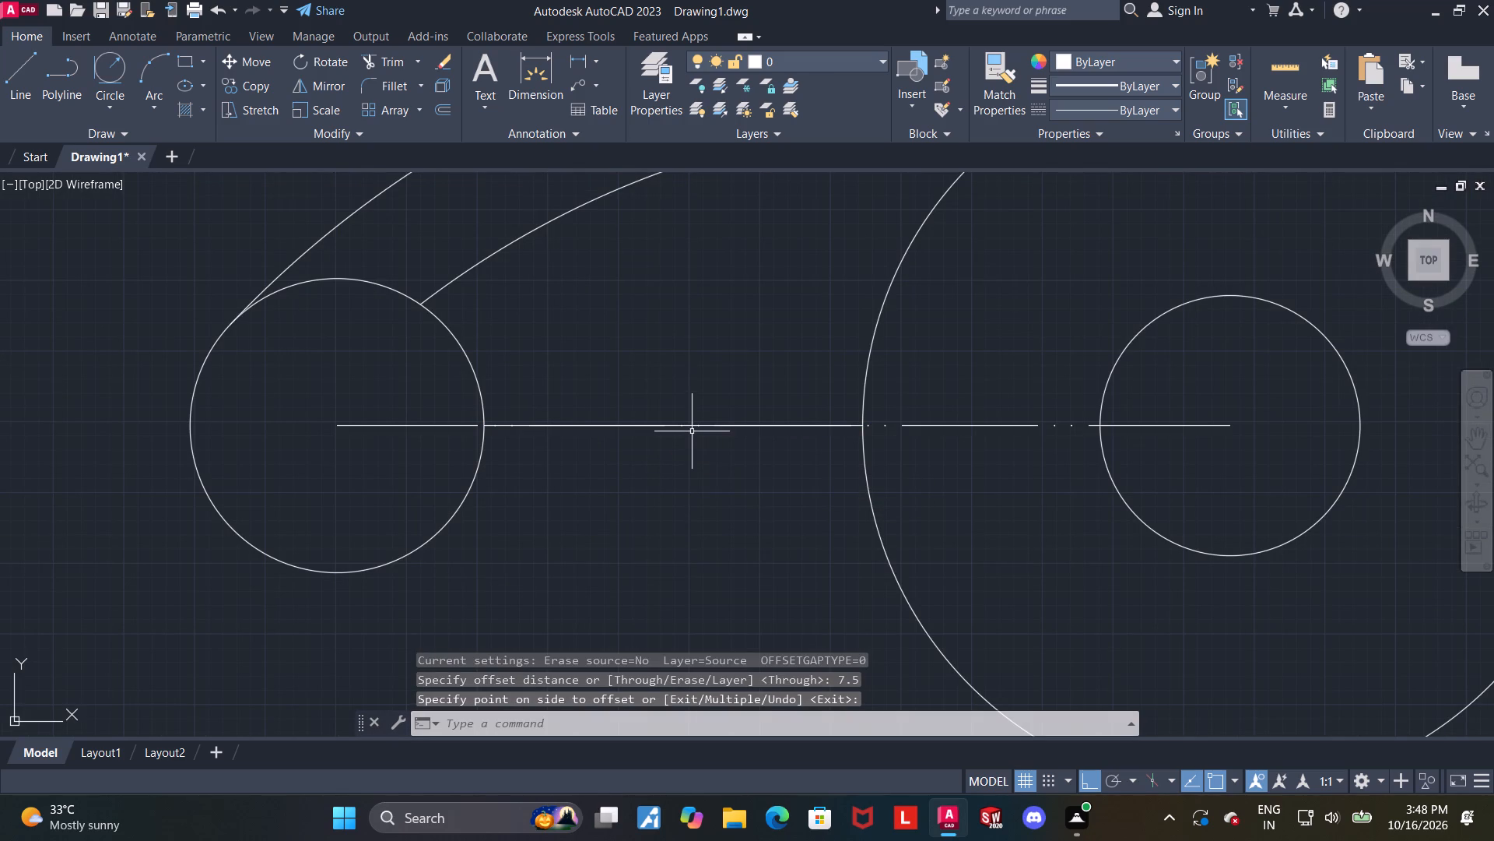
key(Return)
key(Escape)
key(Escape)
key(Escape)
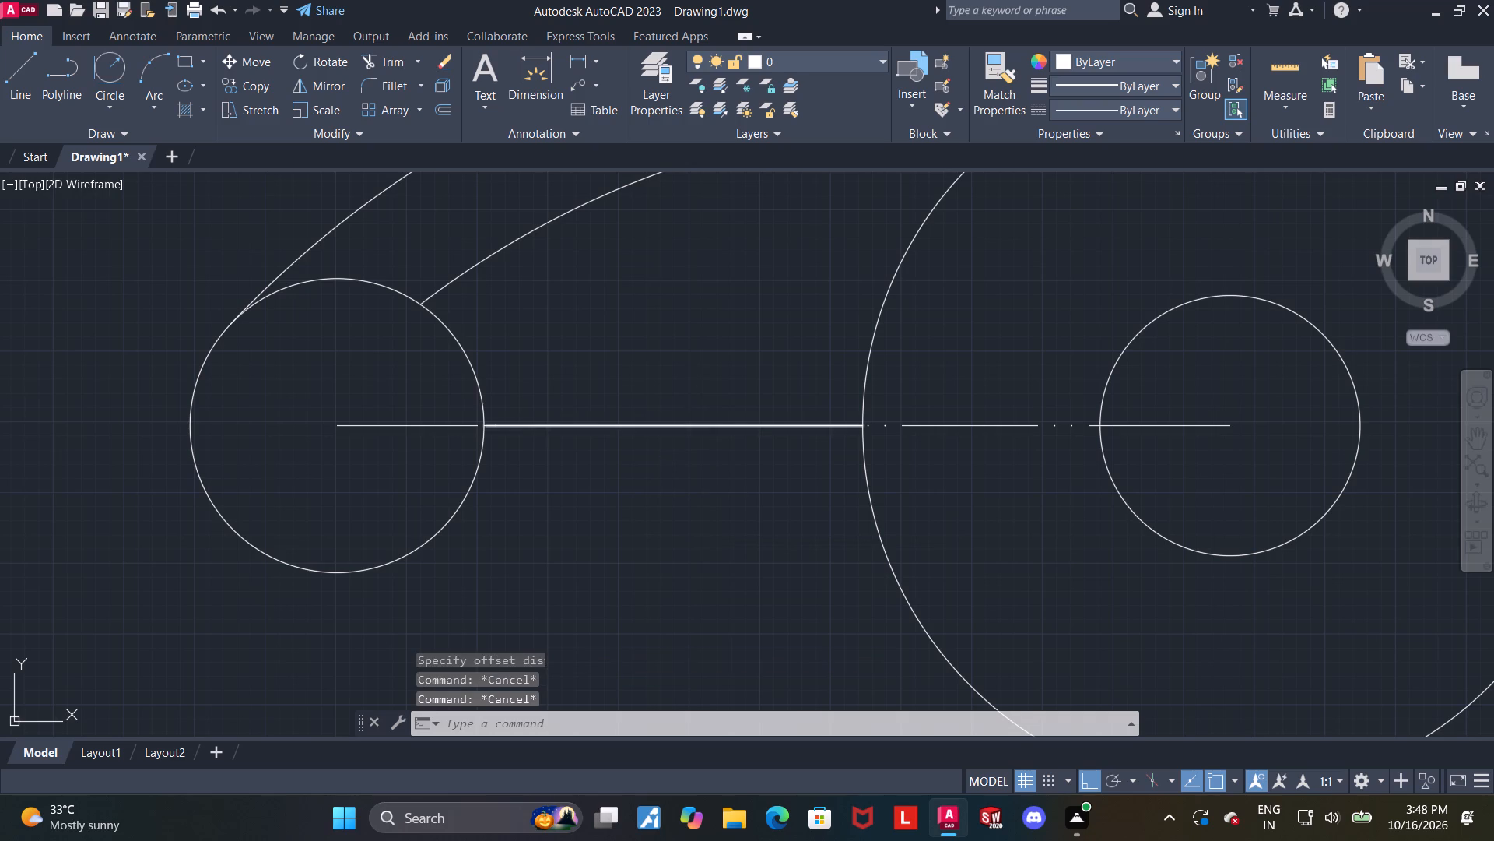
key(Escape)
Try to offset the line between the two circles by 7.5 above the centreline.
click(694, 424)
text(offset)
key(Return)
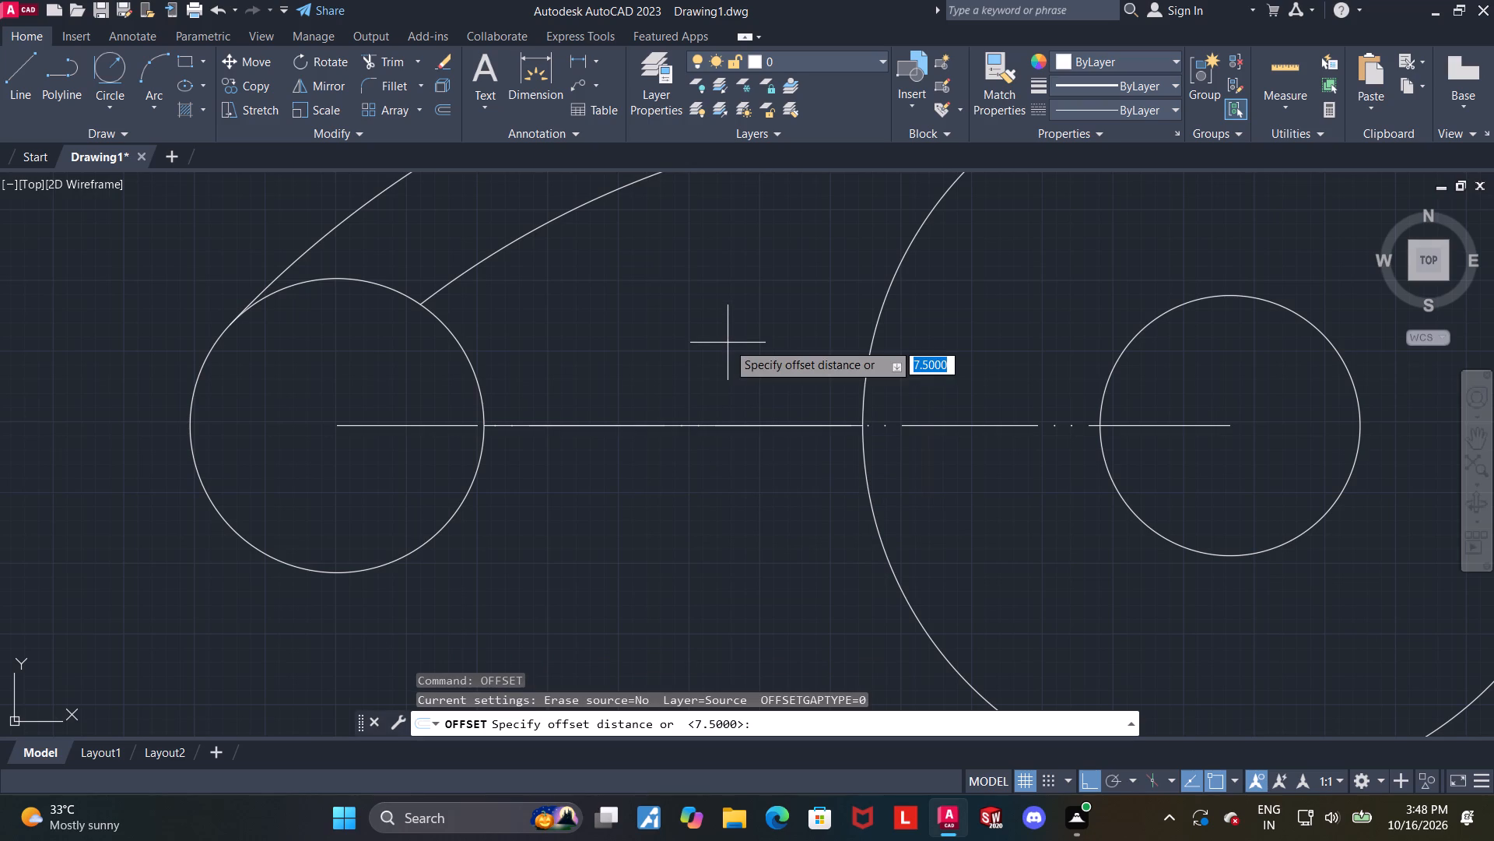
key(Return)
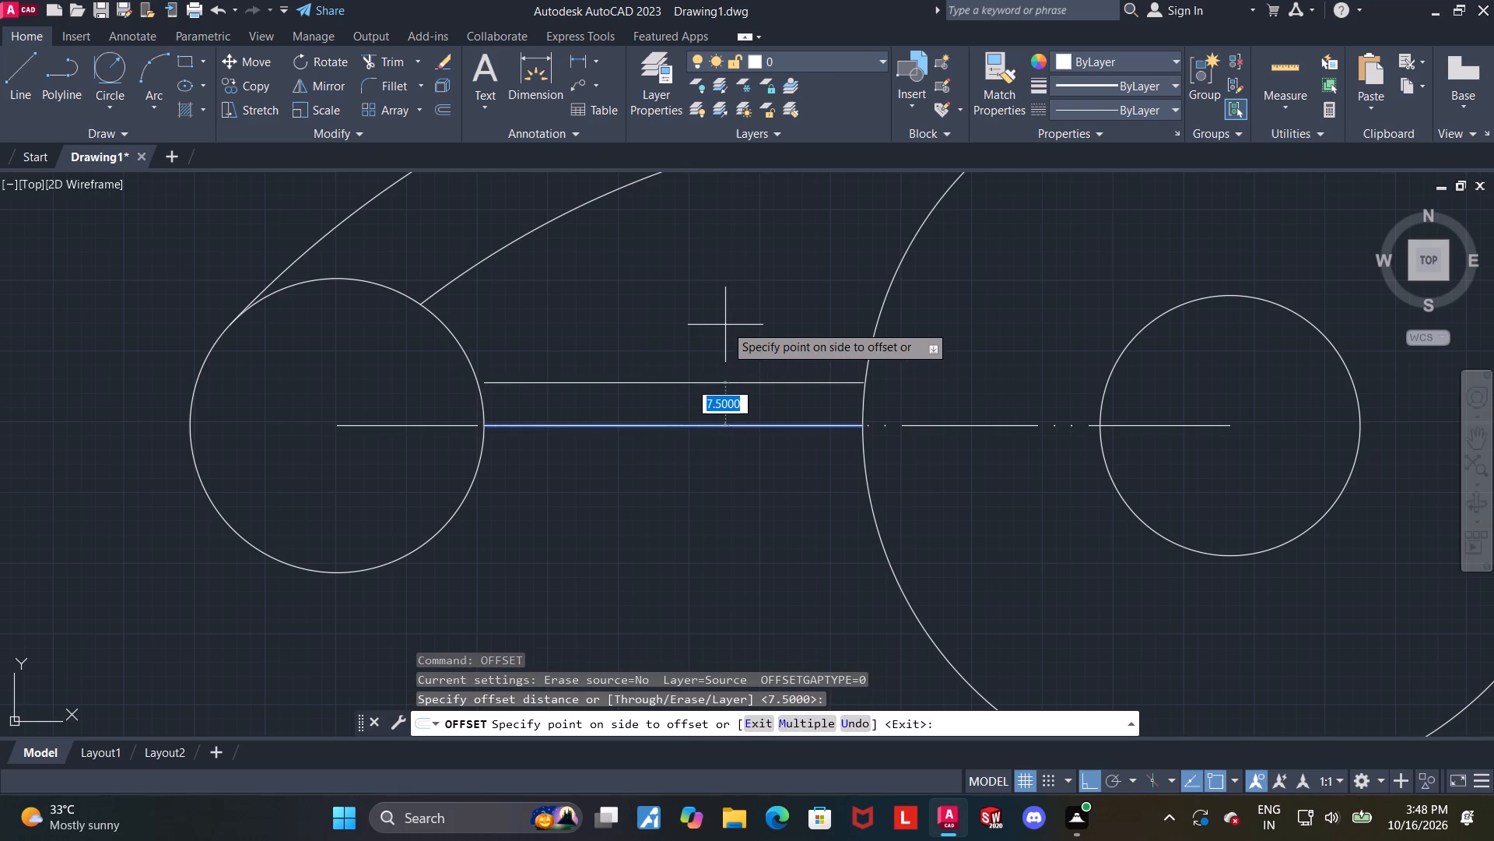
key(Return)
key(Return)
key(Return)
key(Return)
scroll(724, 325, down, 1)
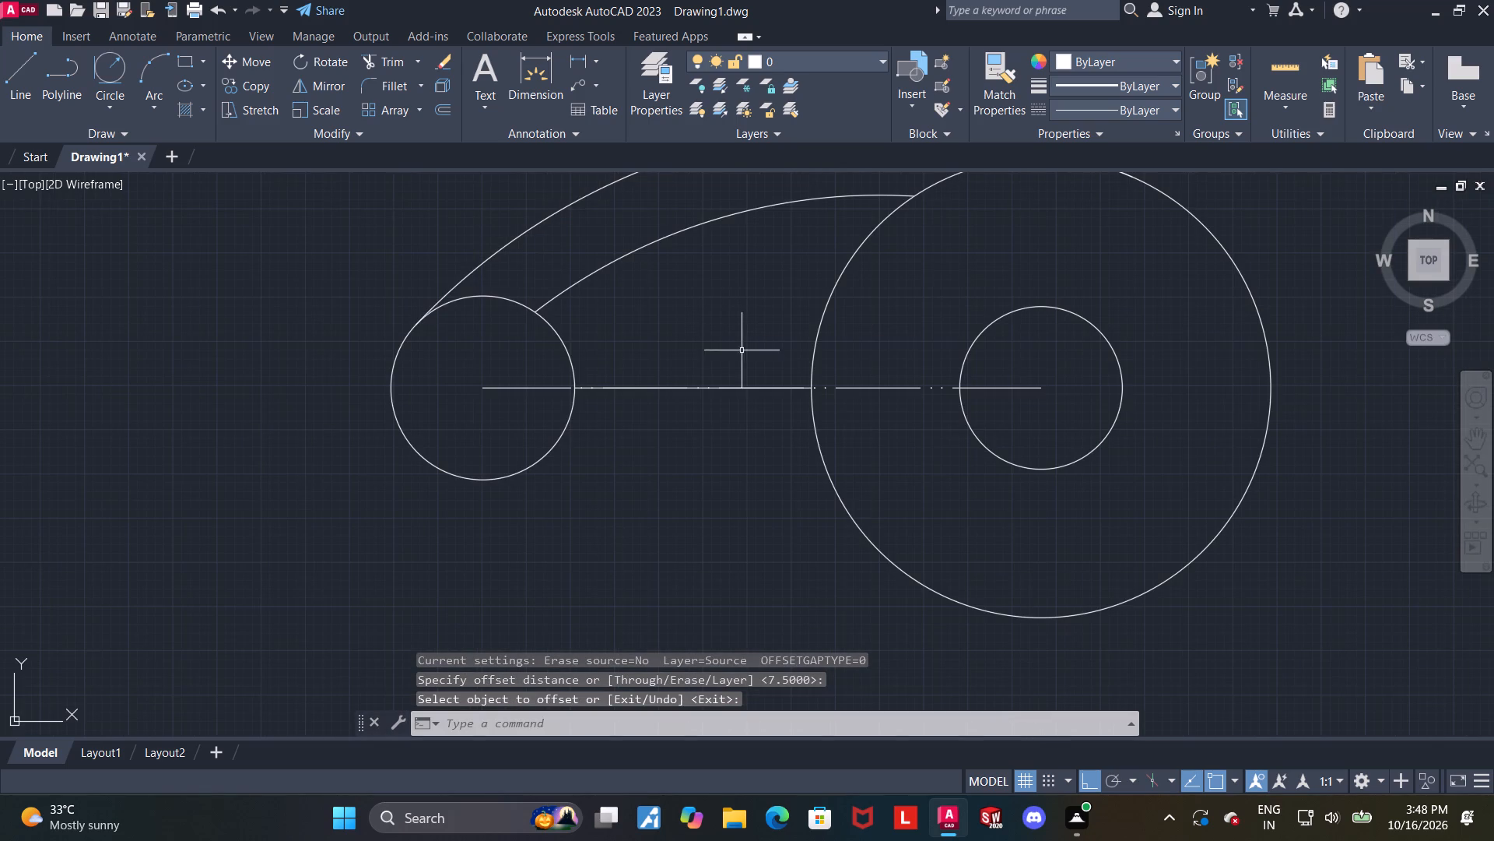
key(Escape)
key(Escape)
Offset the line between the two circles 7.5 upward, above the centreline.
click(742, 389)
text(oif)
key(BackSpace)
key(BackSpace)
key(BackSpace)
key(BackSpace)
text(offset)
key(Return)
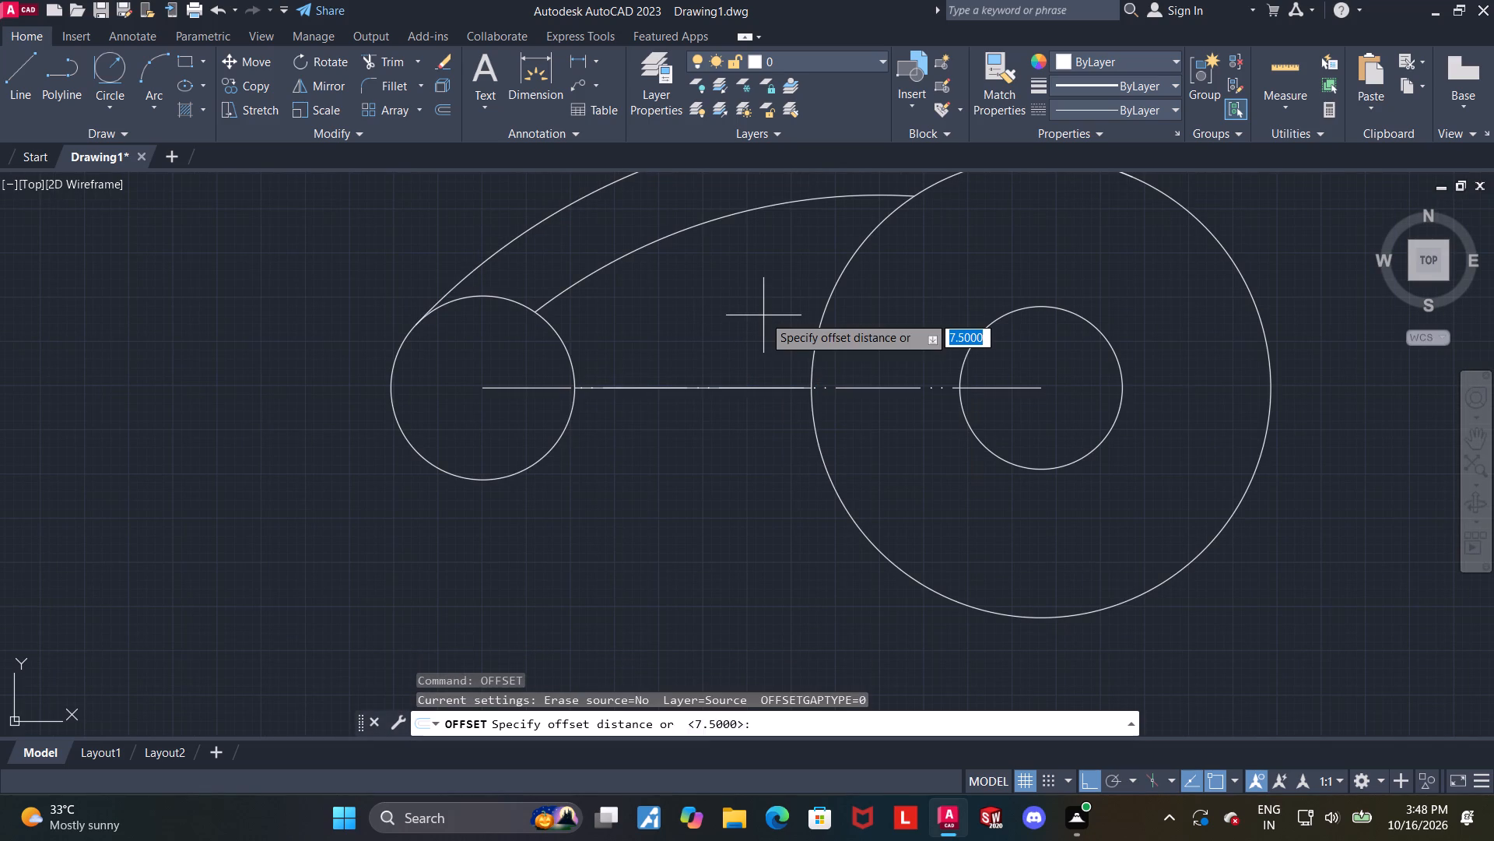
key(Return)
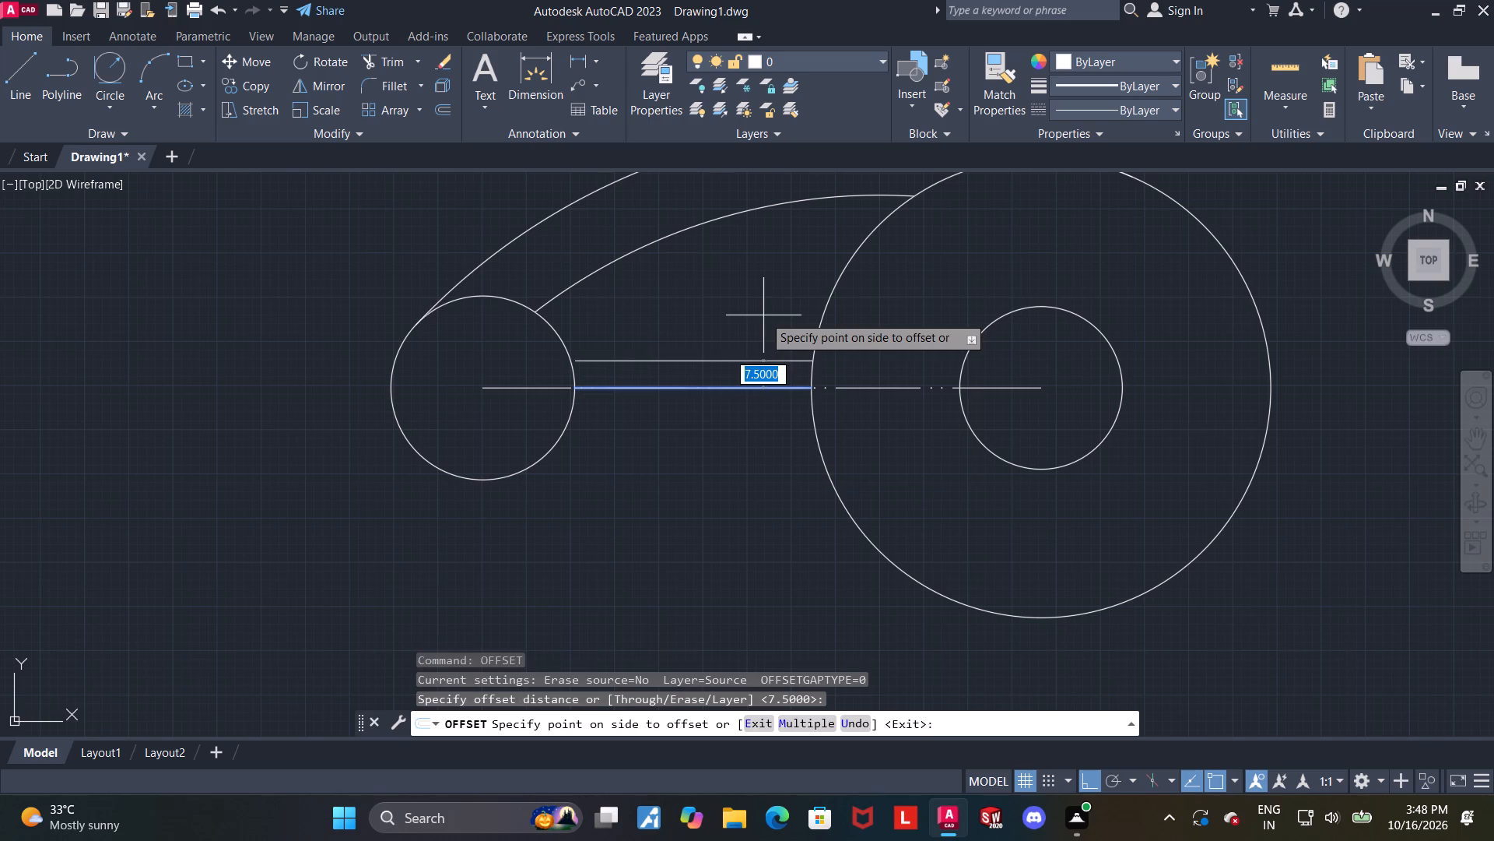
text(7.5)
key(Return)
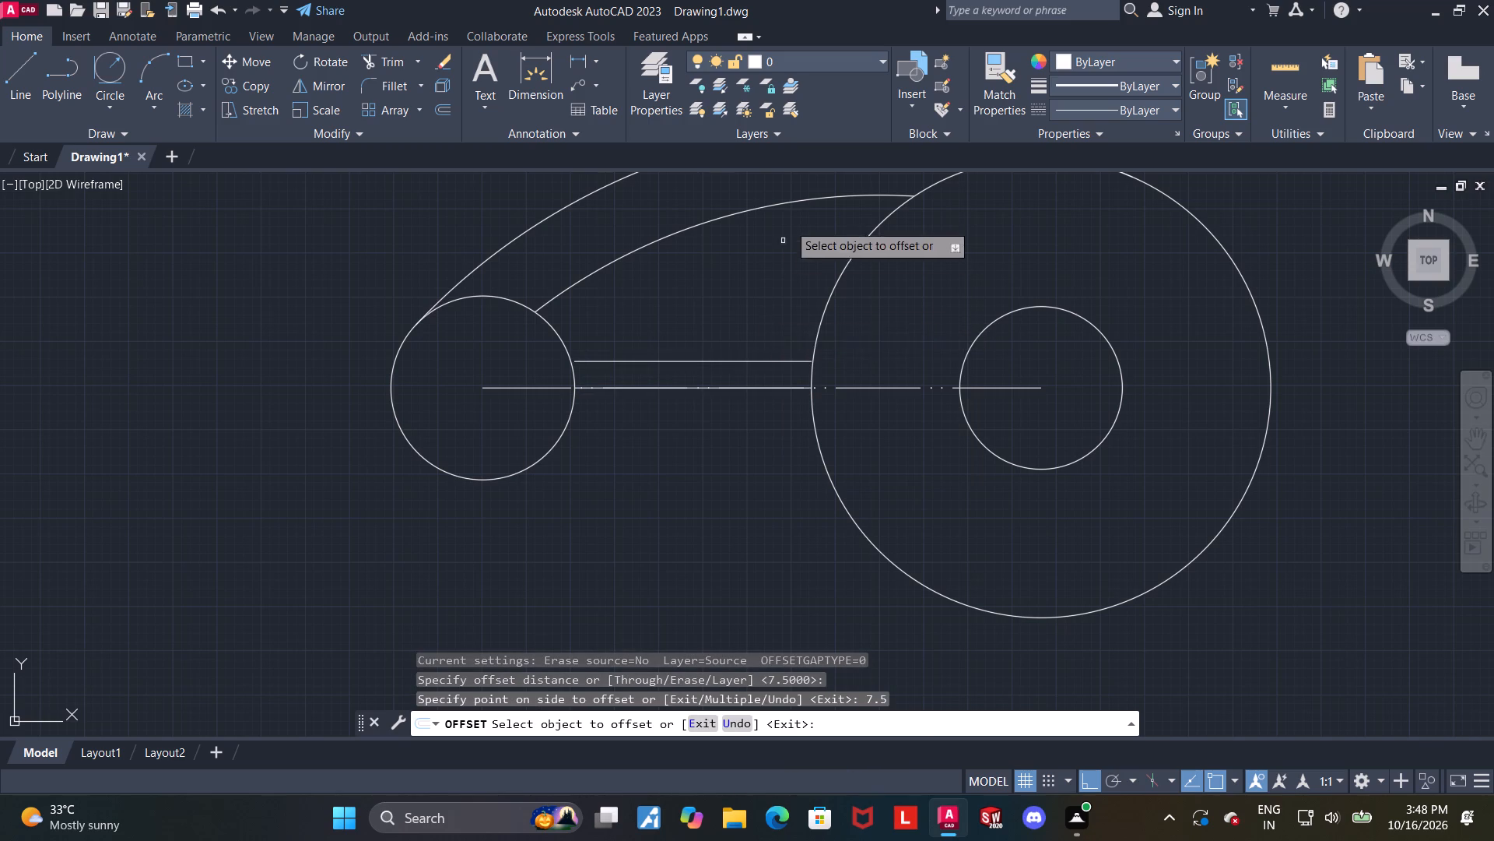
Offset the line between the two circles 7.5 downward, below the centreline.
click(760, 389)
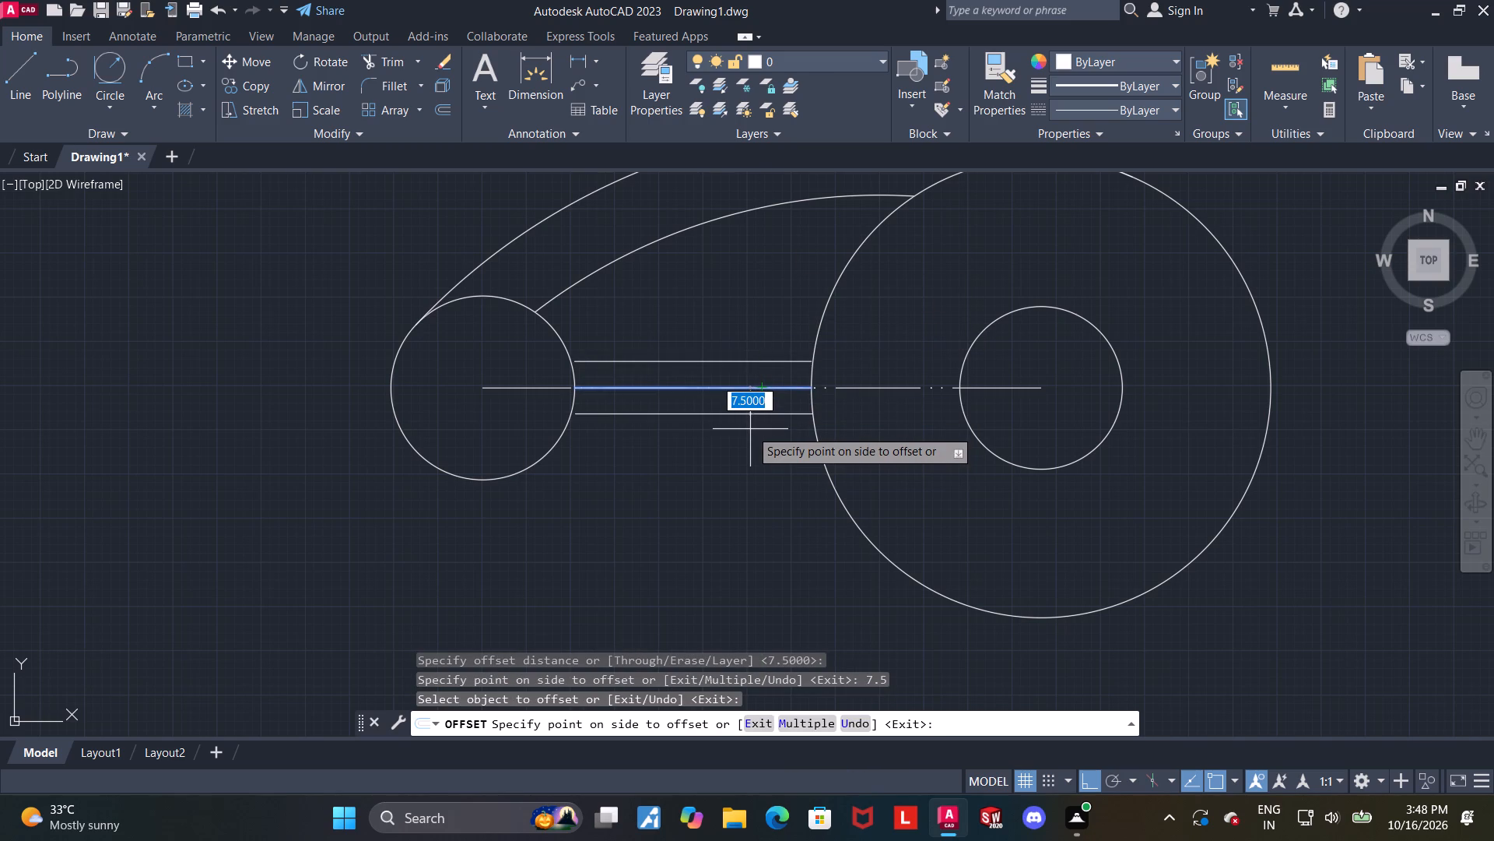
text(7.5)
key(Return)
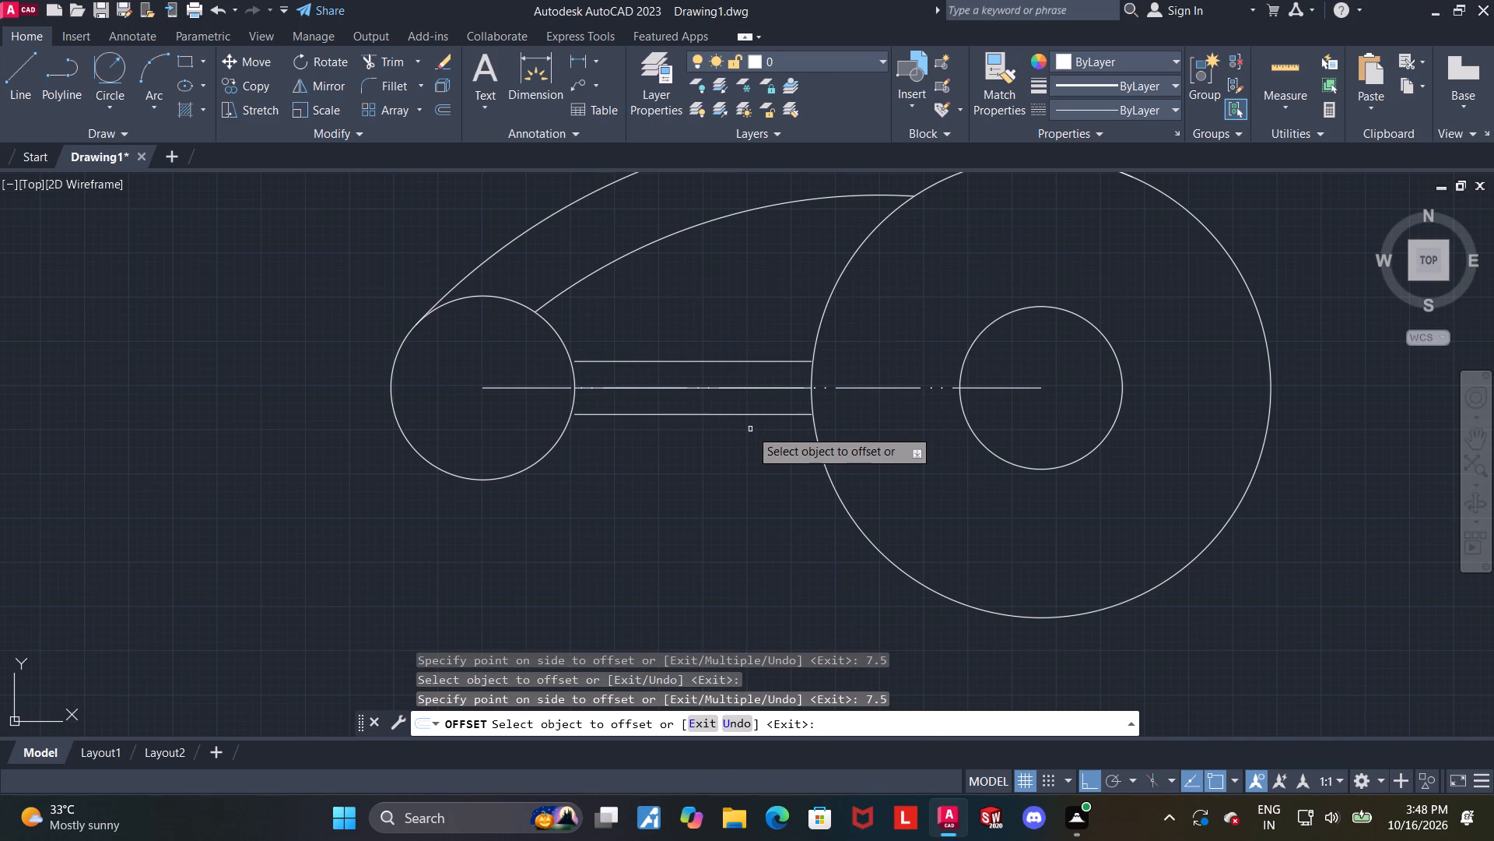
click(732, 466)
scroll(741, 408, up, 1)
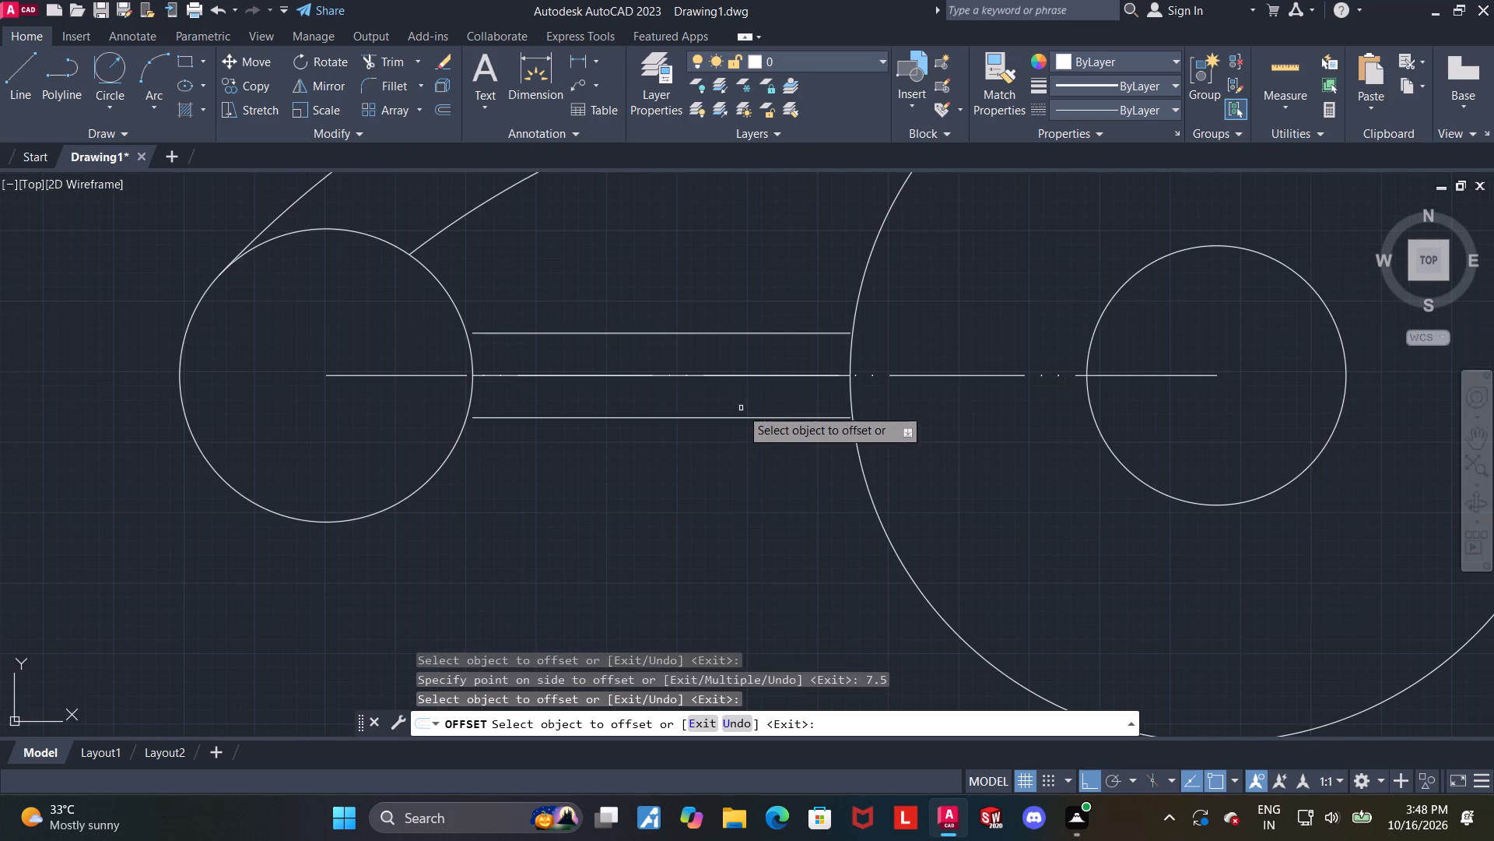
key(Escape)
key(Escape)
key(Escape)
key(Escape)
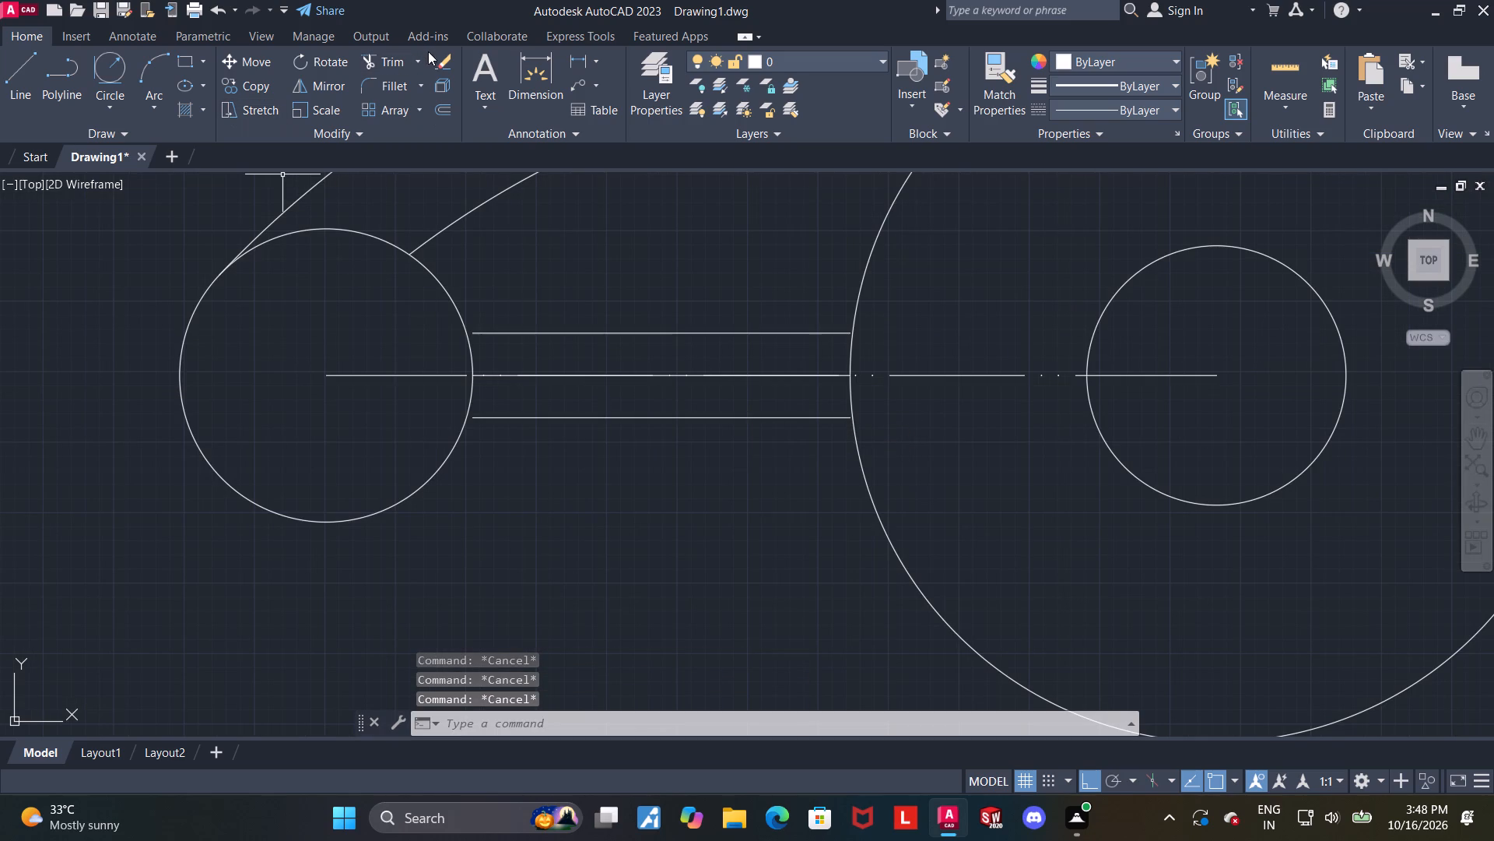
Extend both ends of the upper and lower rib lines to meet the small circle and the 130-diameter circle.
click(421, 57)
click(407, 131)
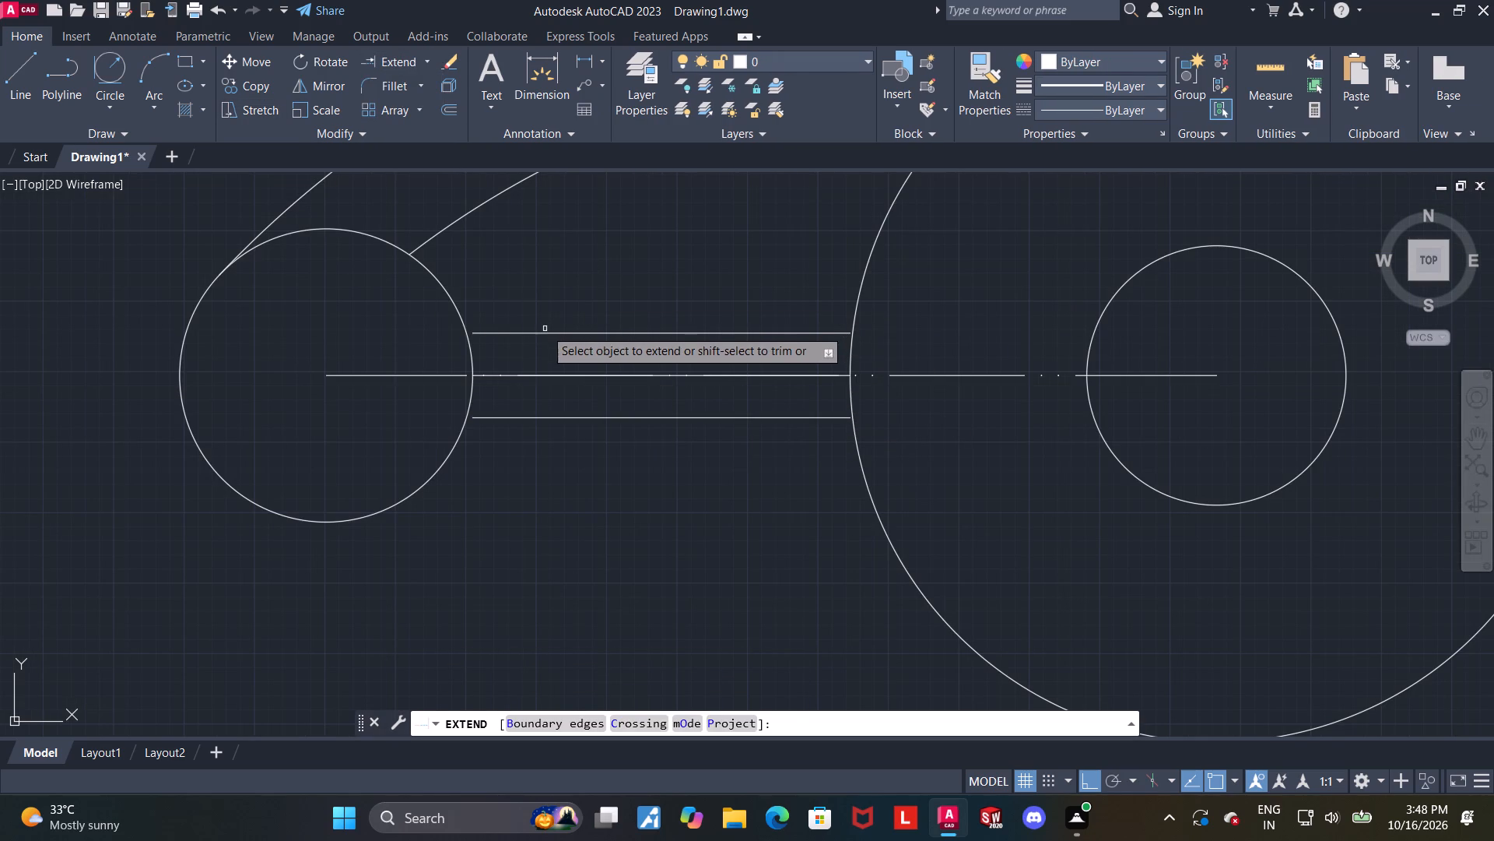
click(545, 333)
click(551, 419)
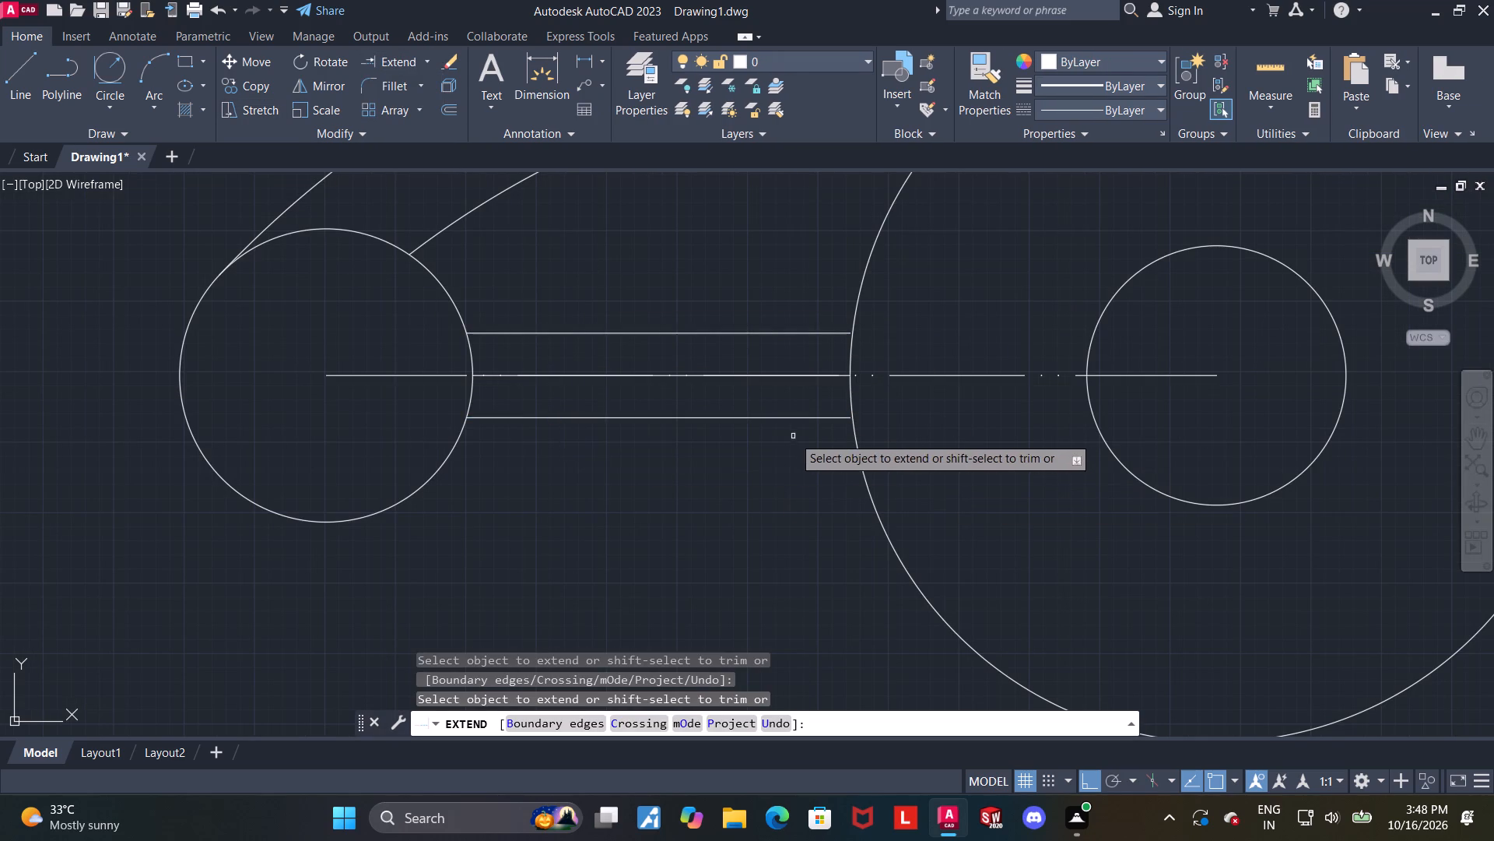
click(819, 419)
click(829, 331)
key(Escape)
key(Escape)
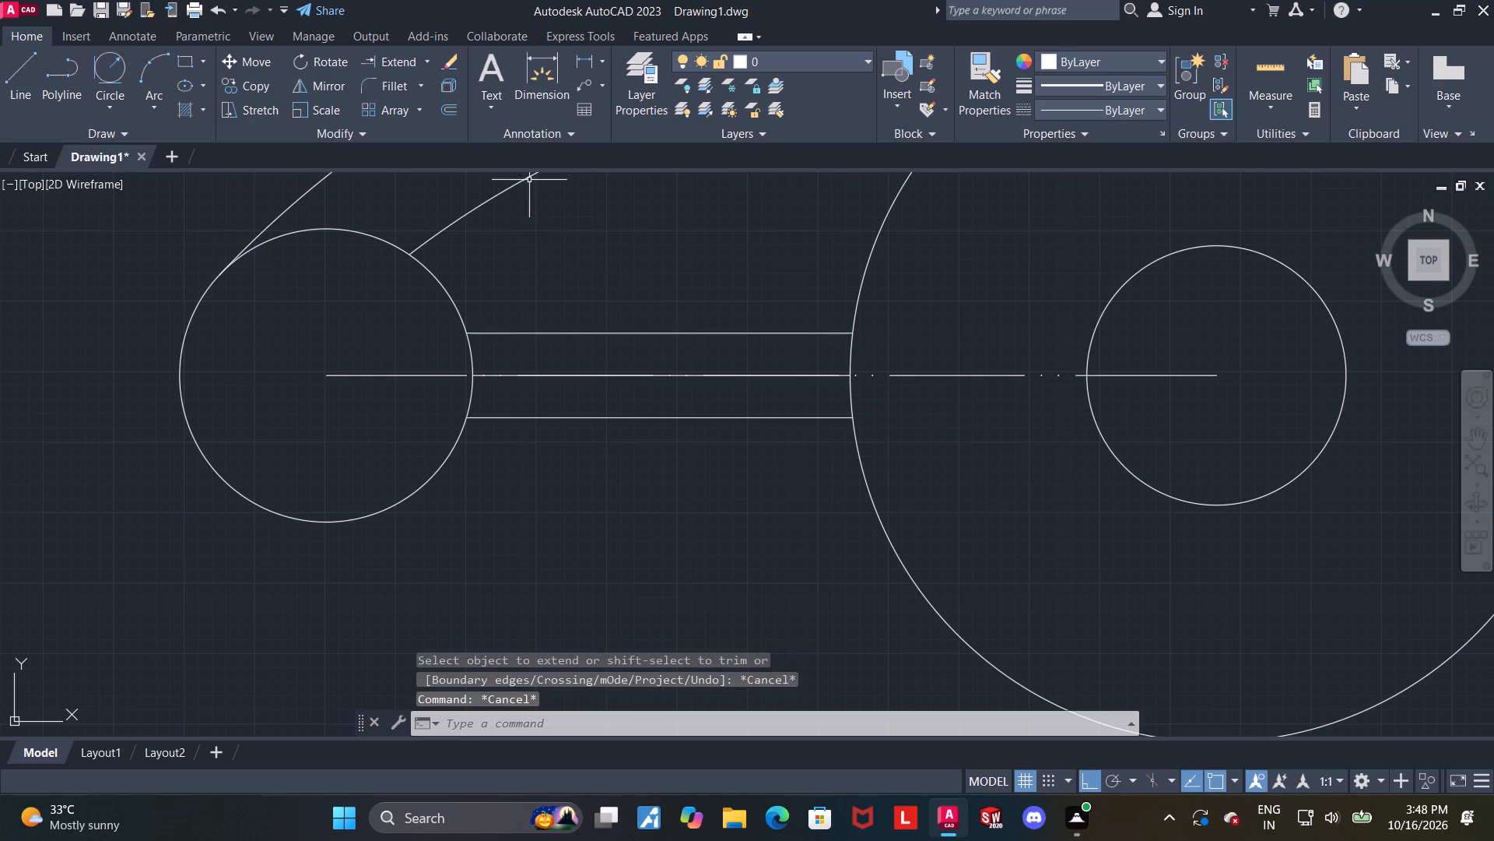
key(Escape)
Erase the solid line overlying the centreline between the two ribs.
click(721, 374)
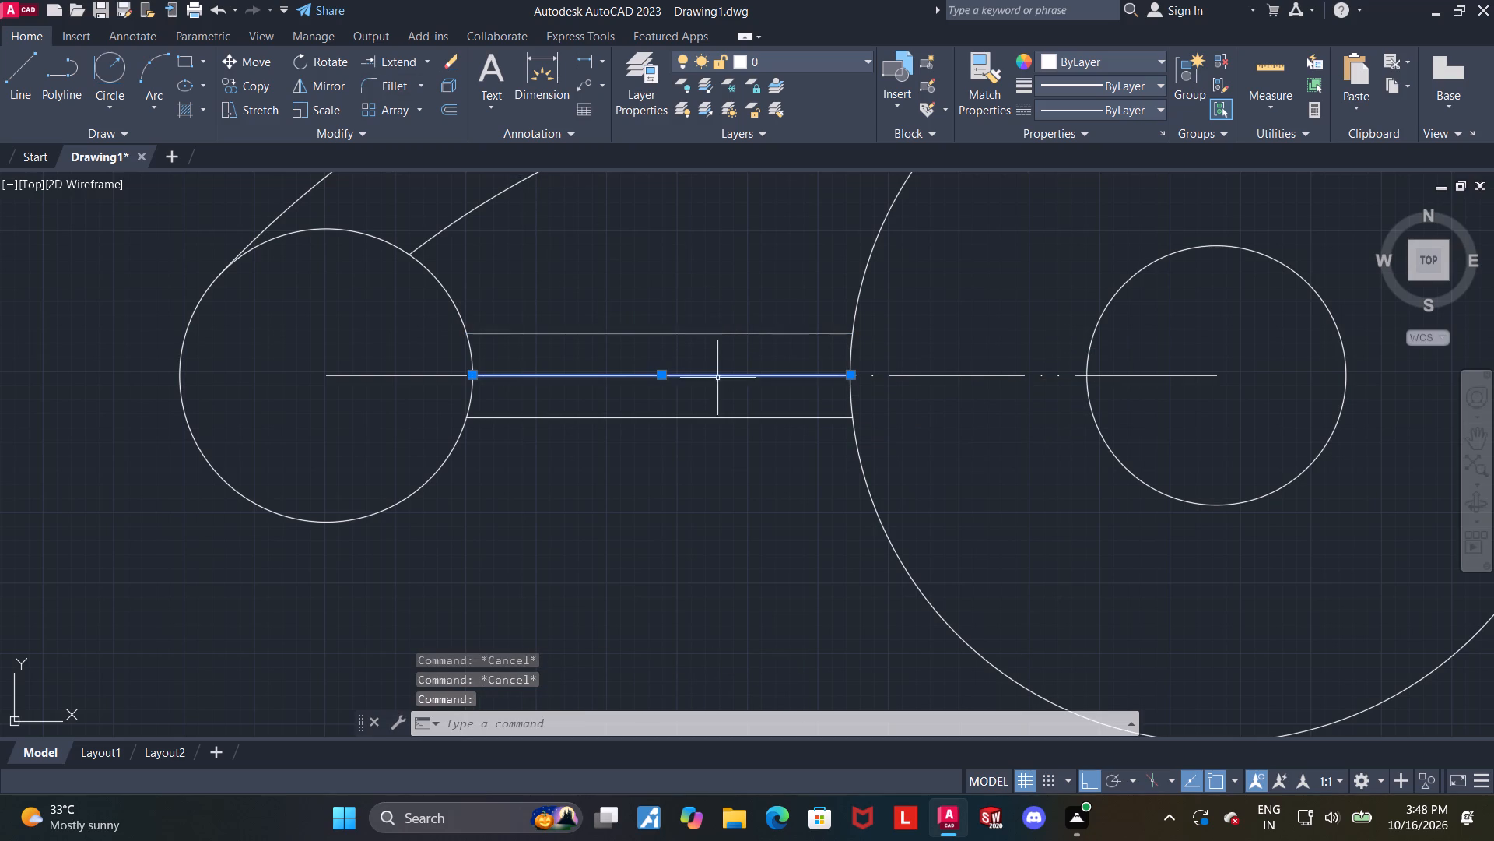
key(Delete)
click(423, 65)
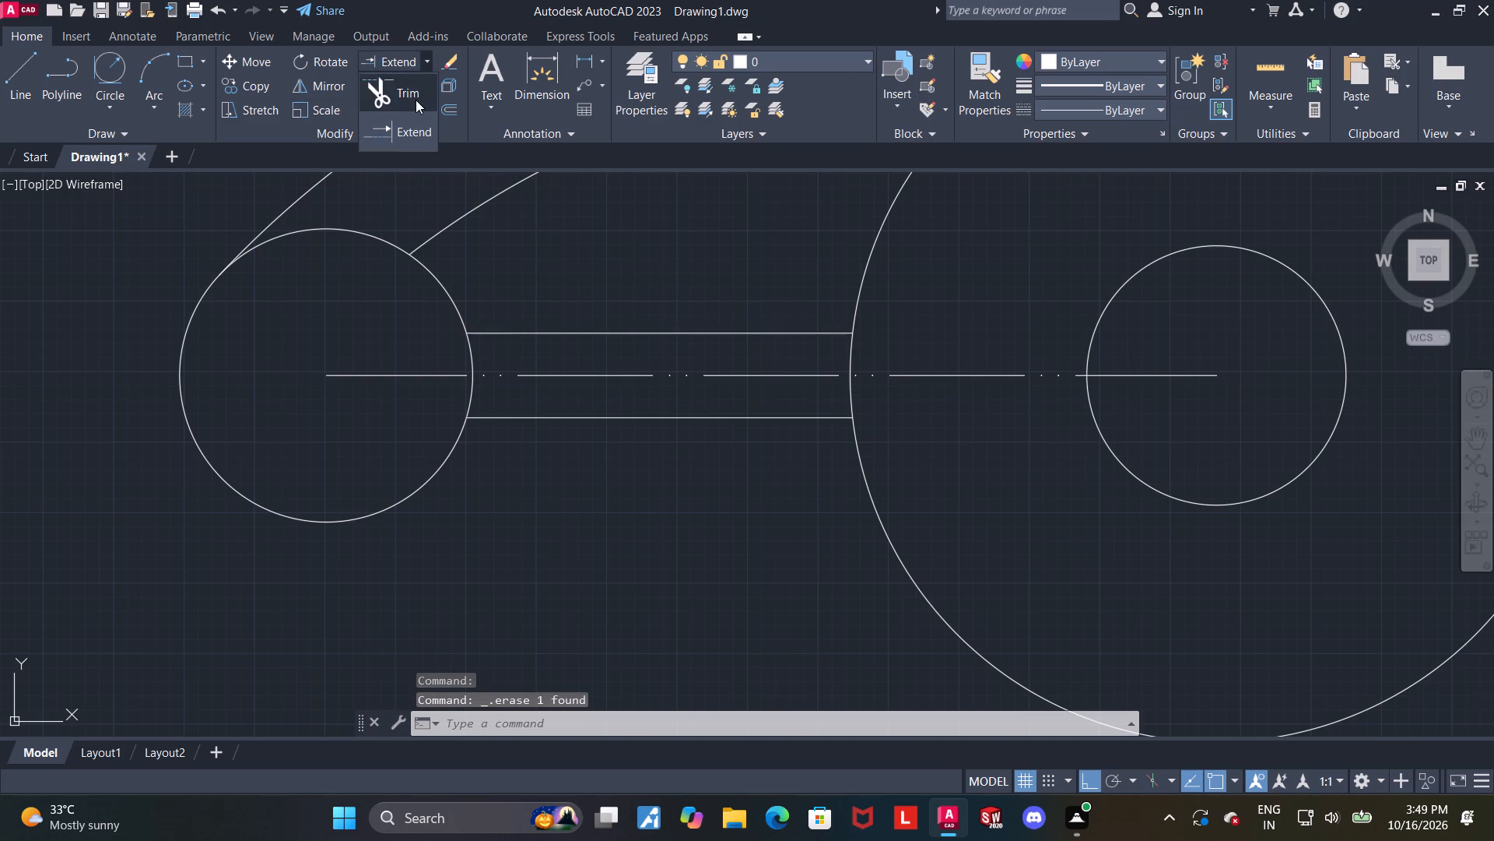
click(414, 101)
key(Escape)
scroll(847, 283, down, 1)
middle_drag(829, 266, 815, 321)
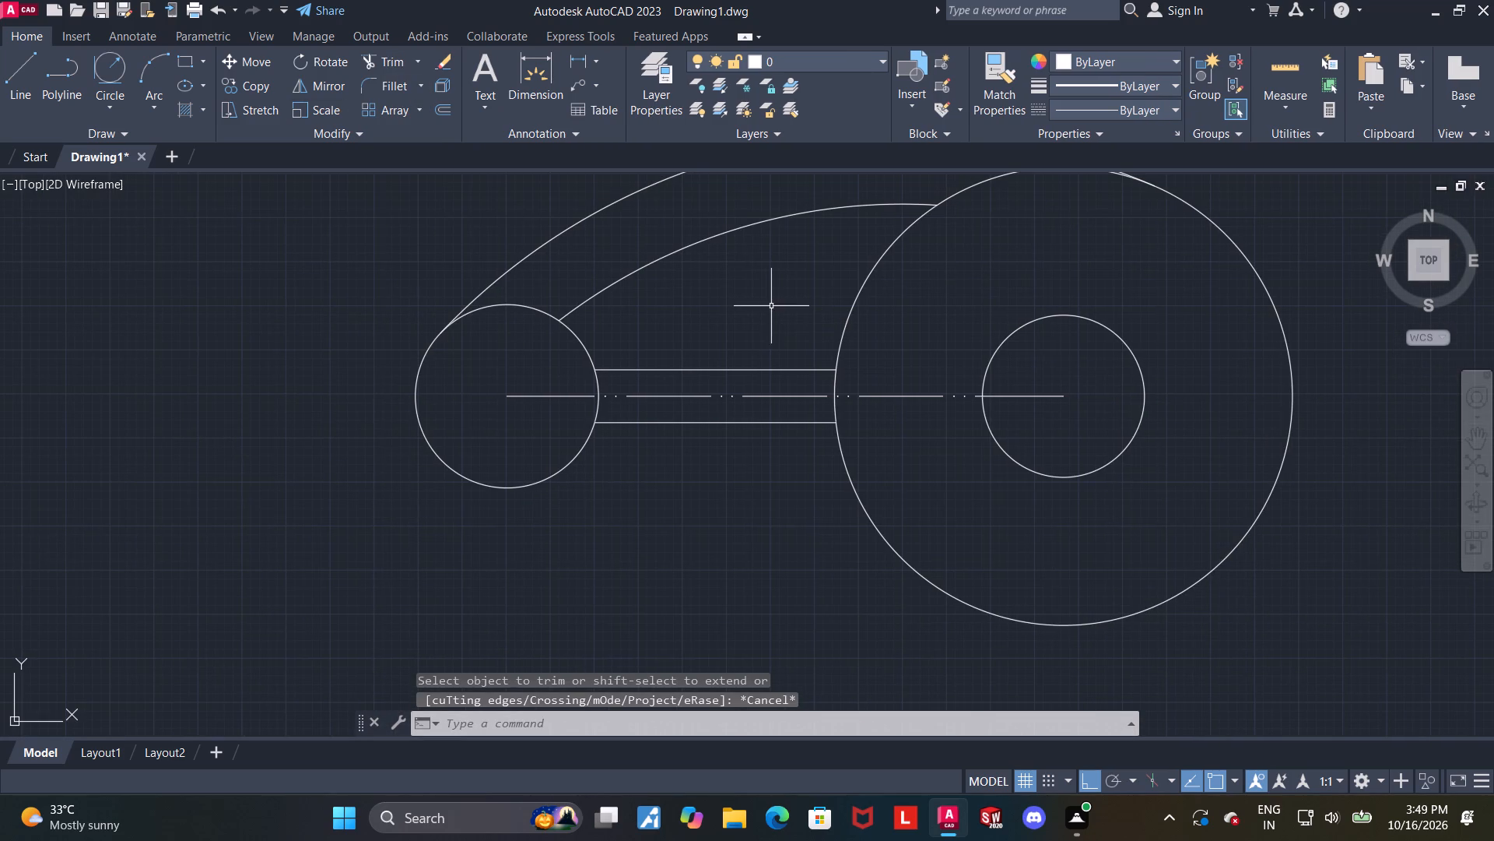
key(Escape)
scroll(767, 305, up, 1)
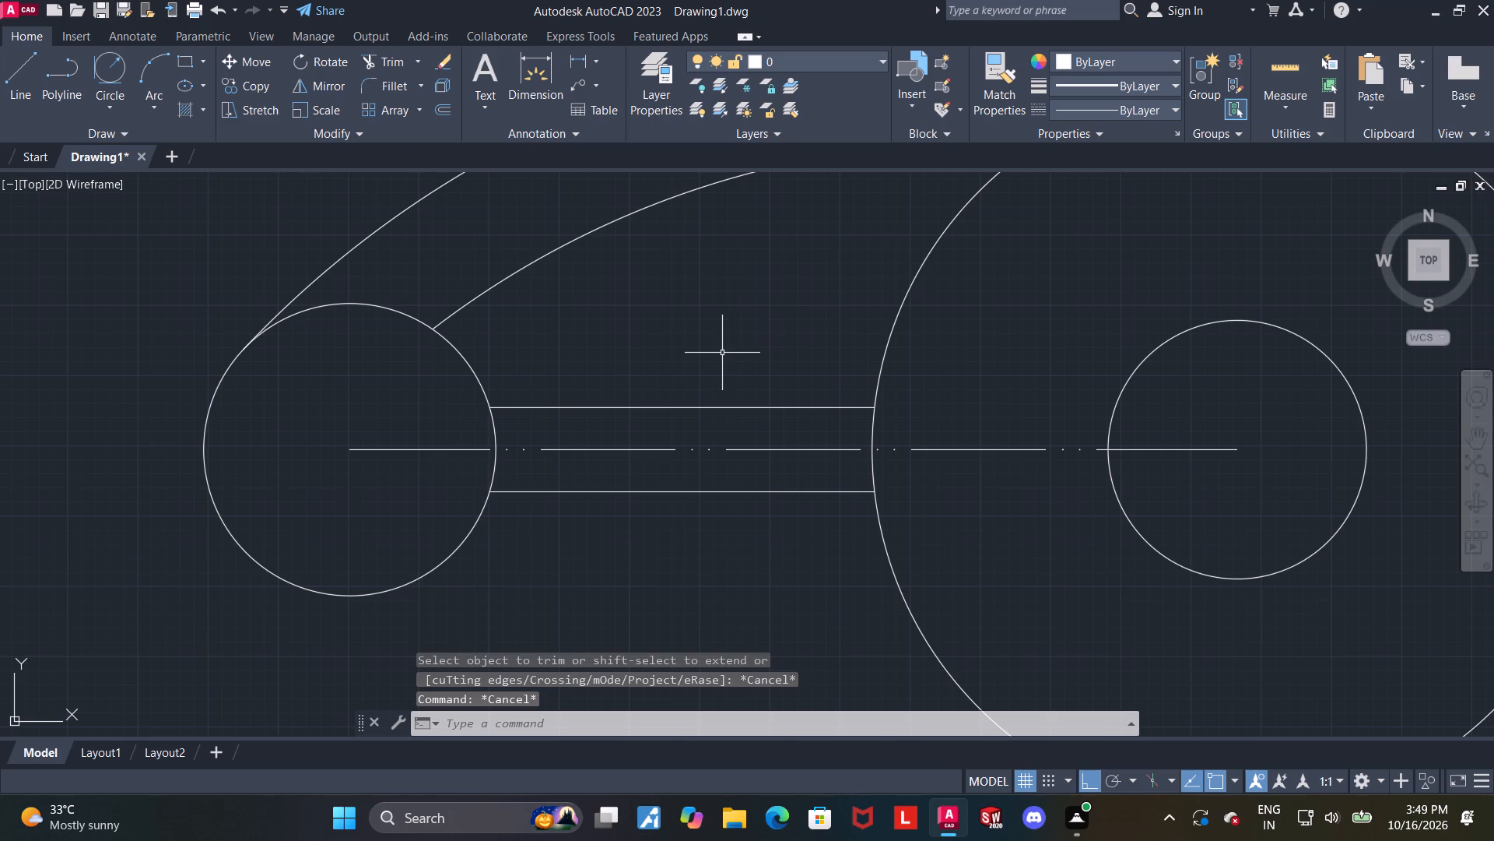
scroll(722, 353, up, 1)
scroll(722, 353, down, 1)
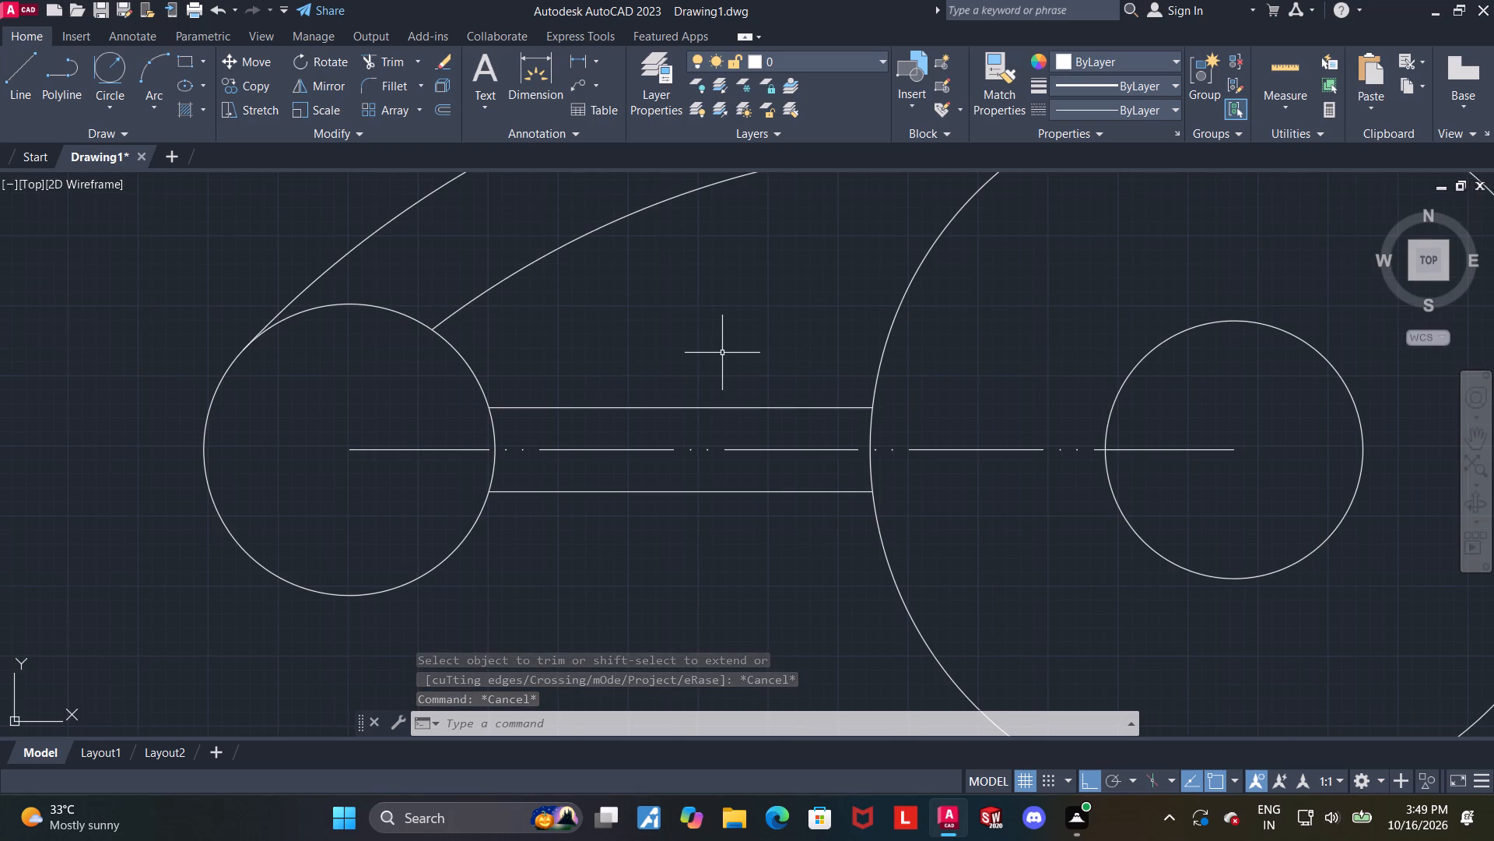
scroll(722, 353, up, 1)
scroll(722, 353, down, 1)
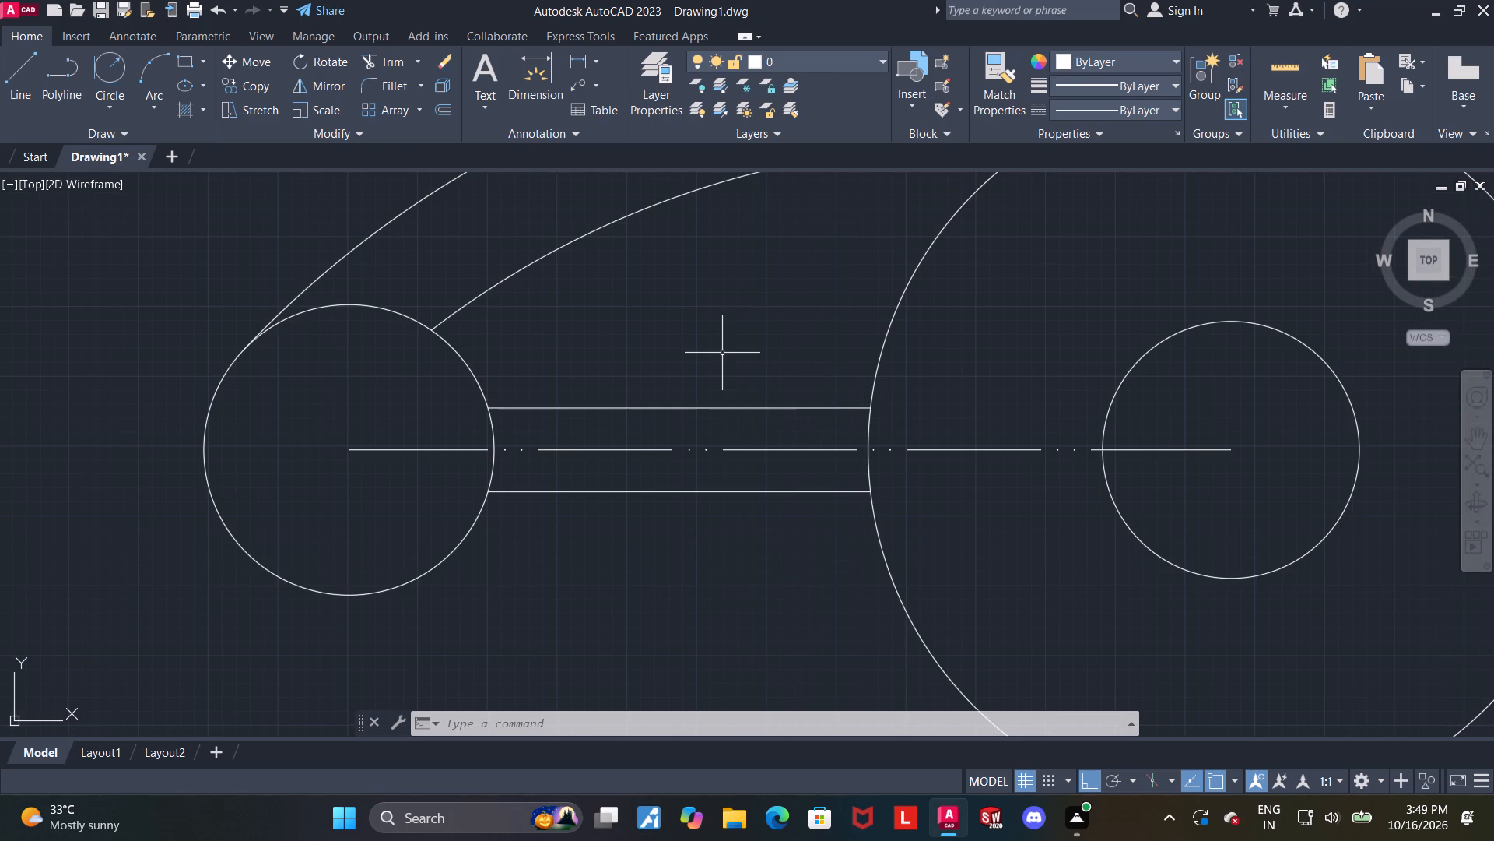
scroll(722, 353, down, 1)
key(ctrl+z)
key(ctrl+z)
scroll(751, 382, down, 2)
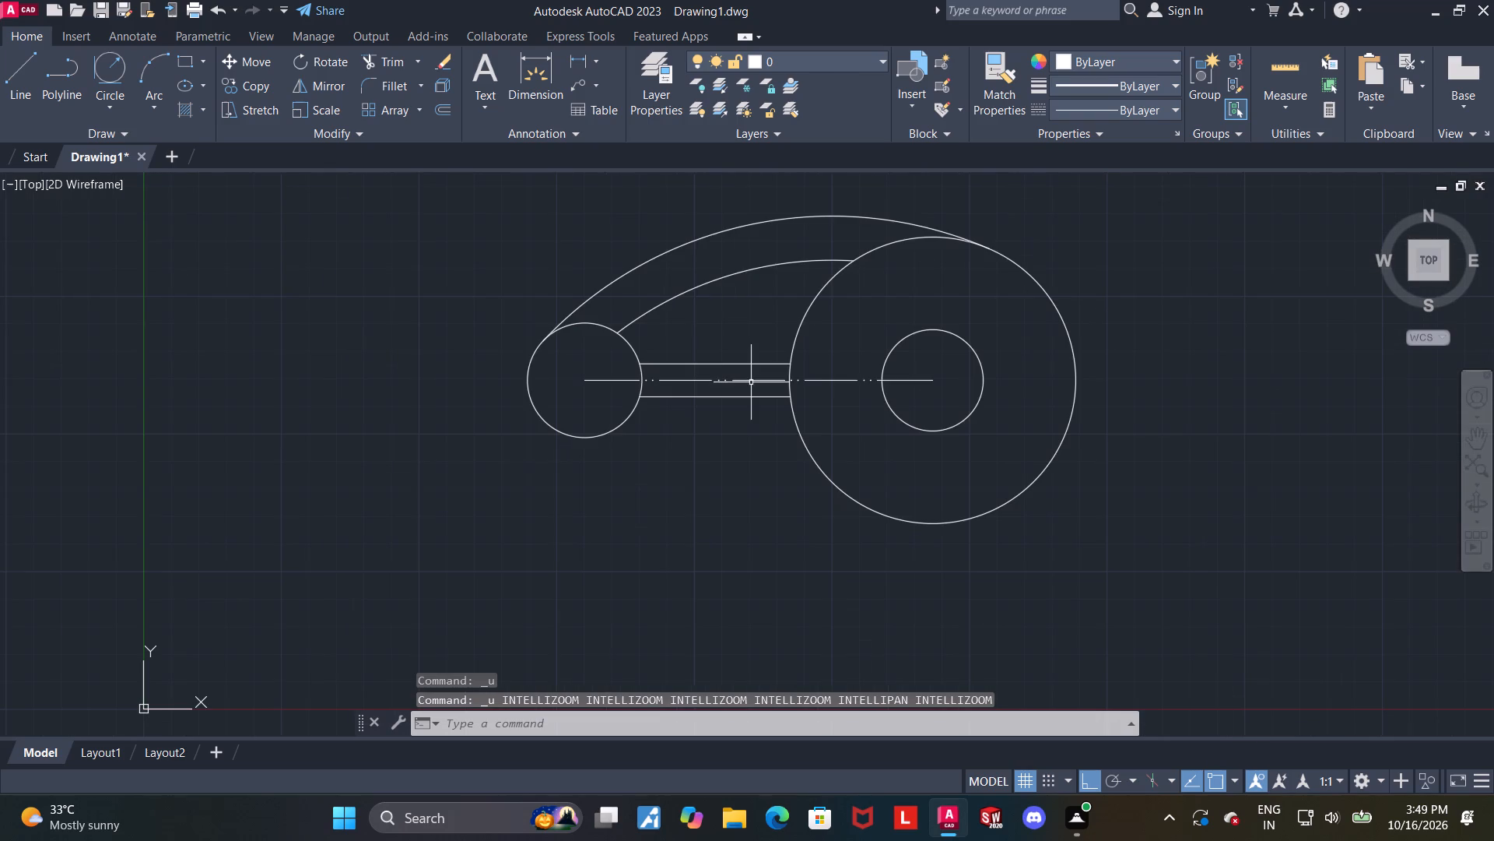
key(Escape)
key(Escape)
Trim away both rib lines and the centreline portion between the two outer circles.
click(377, 61)
drag(718, 329, 708, 406)
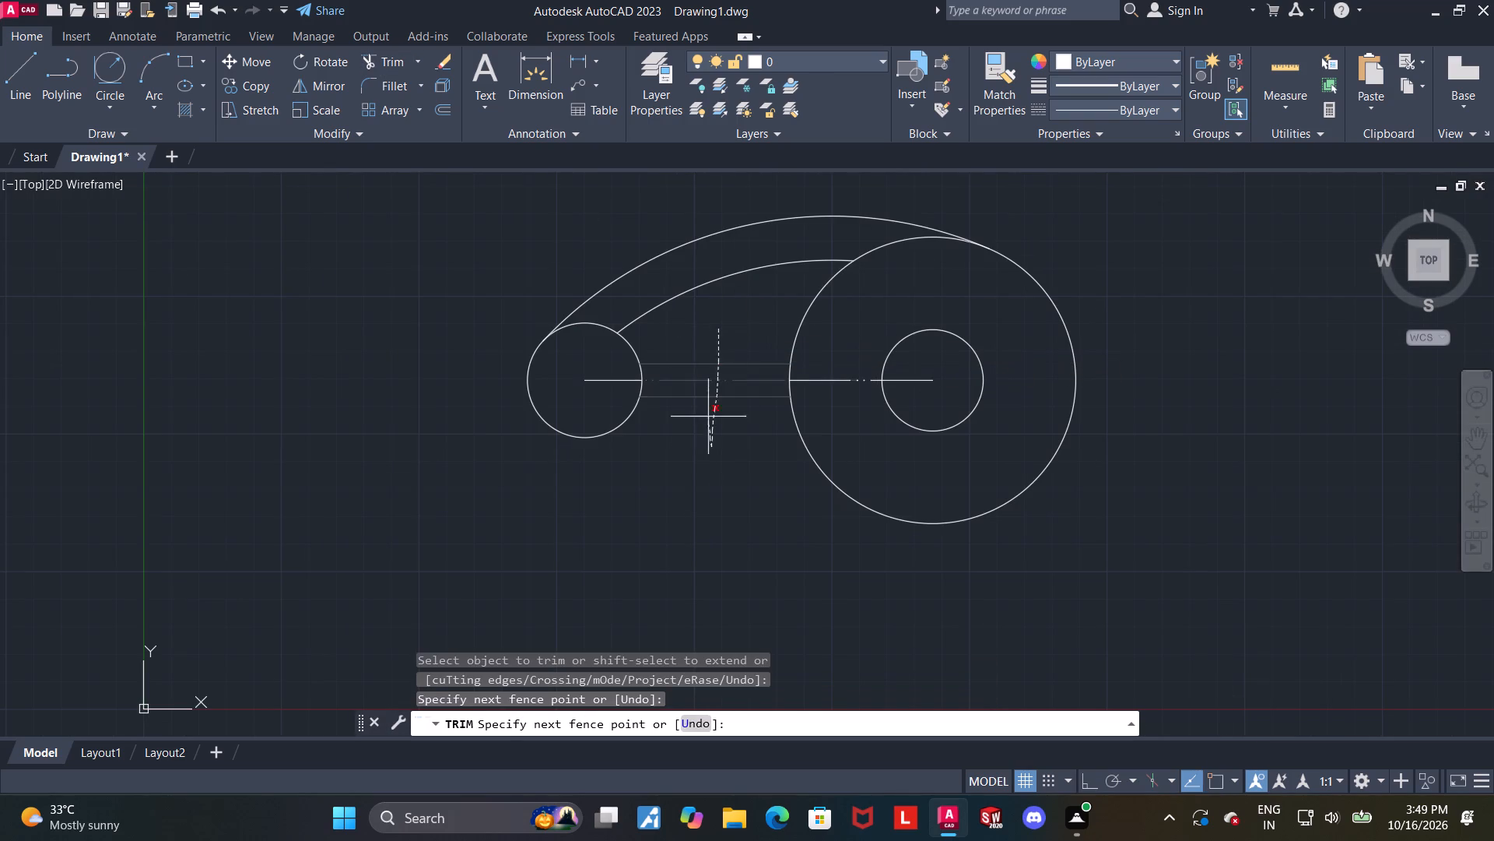
drag(708, 406, 740, 429)
key(Escape)
key(Escape)
drag(612, 368, 616, 413)
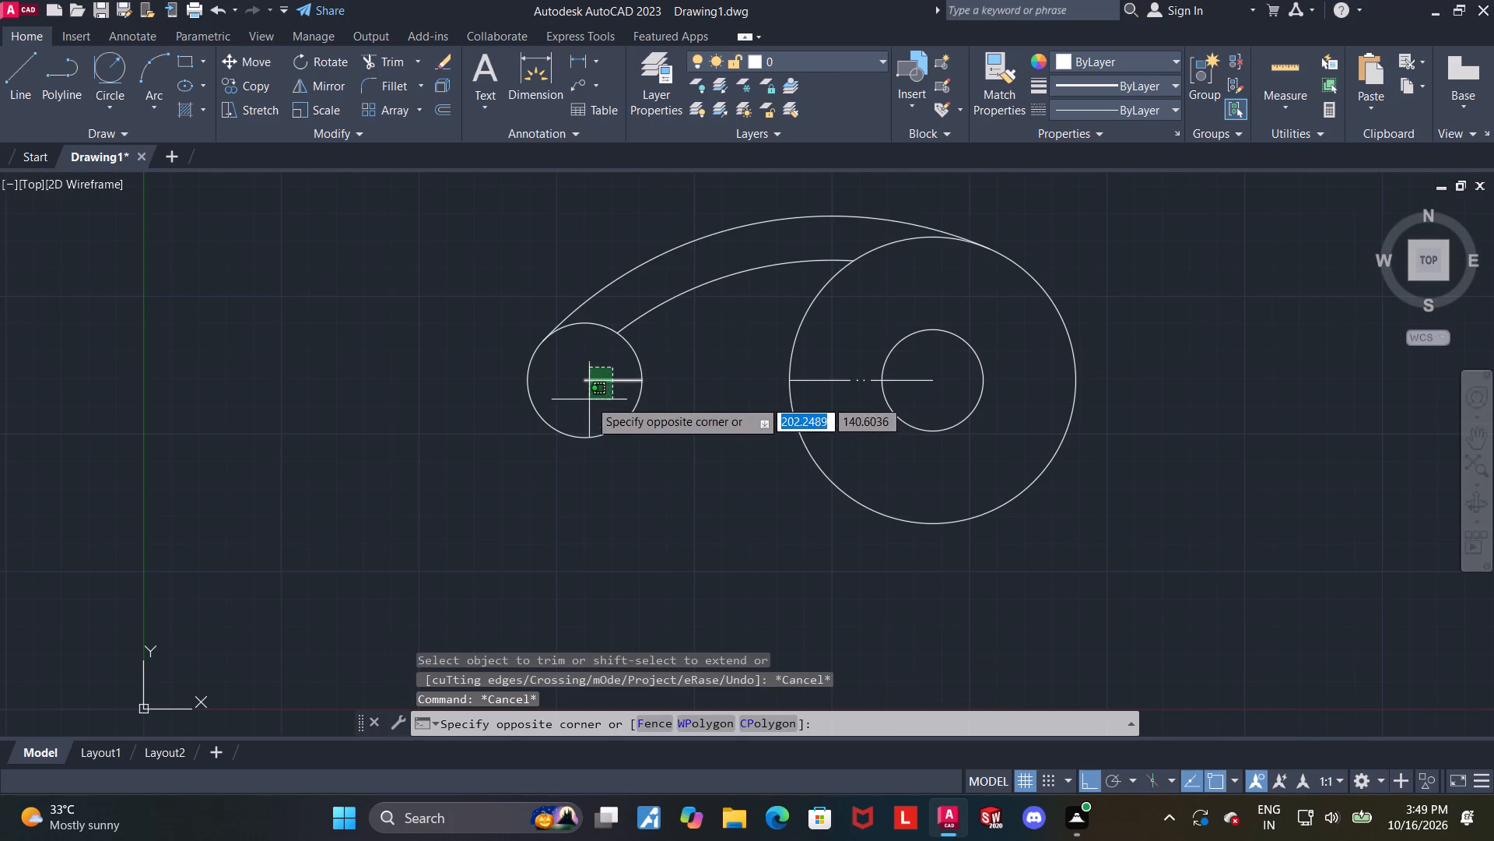
key(Escape)
Remove the 52-diameter circle, the centreline portion inside it and both curved arm arcs with the Trim tool.
click(395, 68)
drag(700, 264, 648, 340)
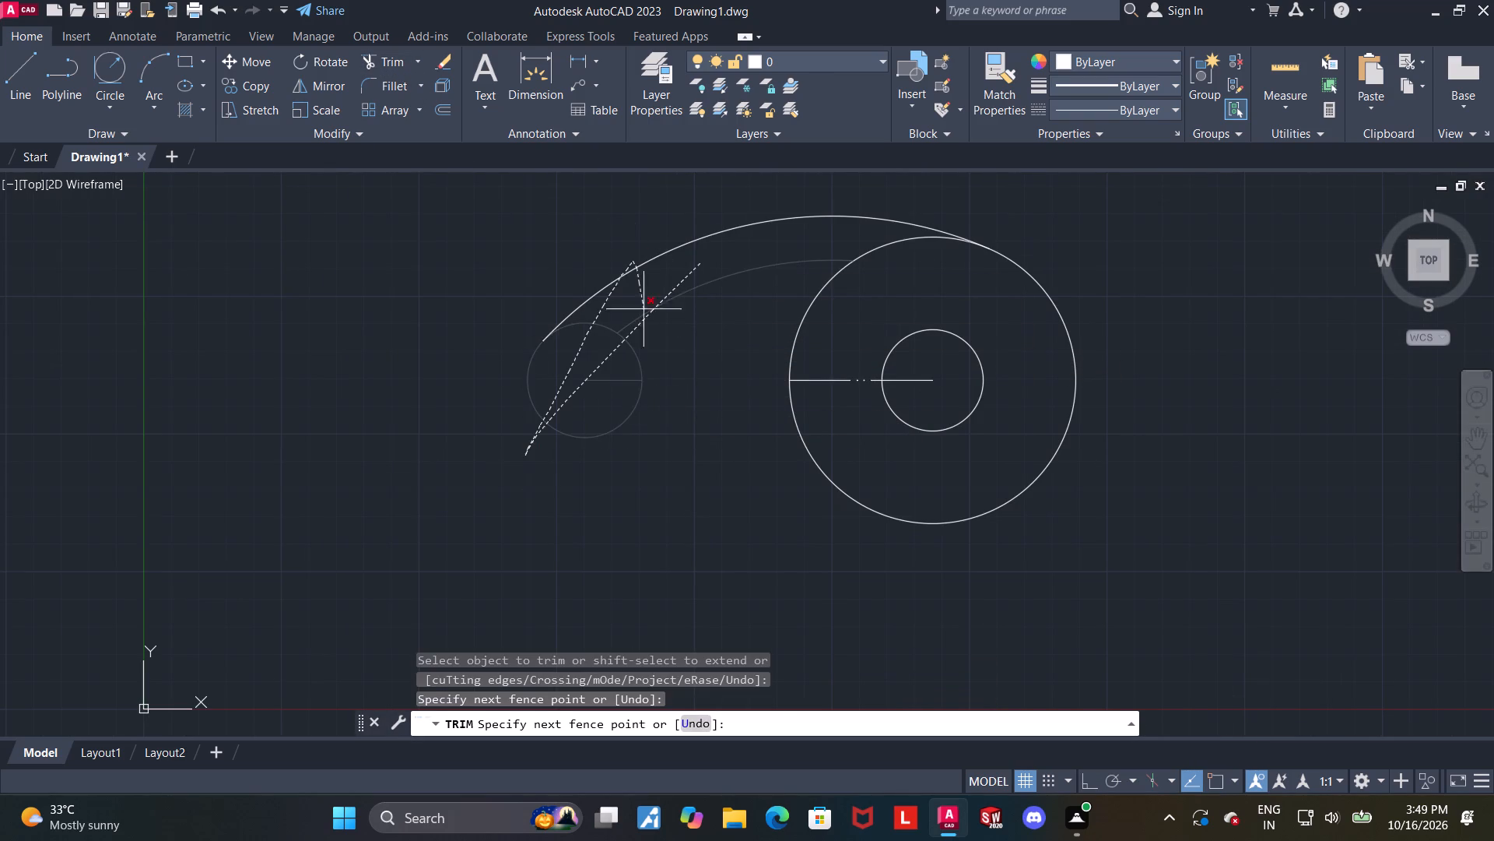
drag(648, 340, 618, 306)
key(Escape)
key(Escape)
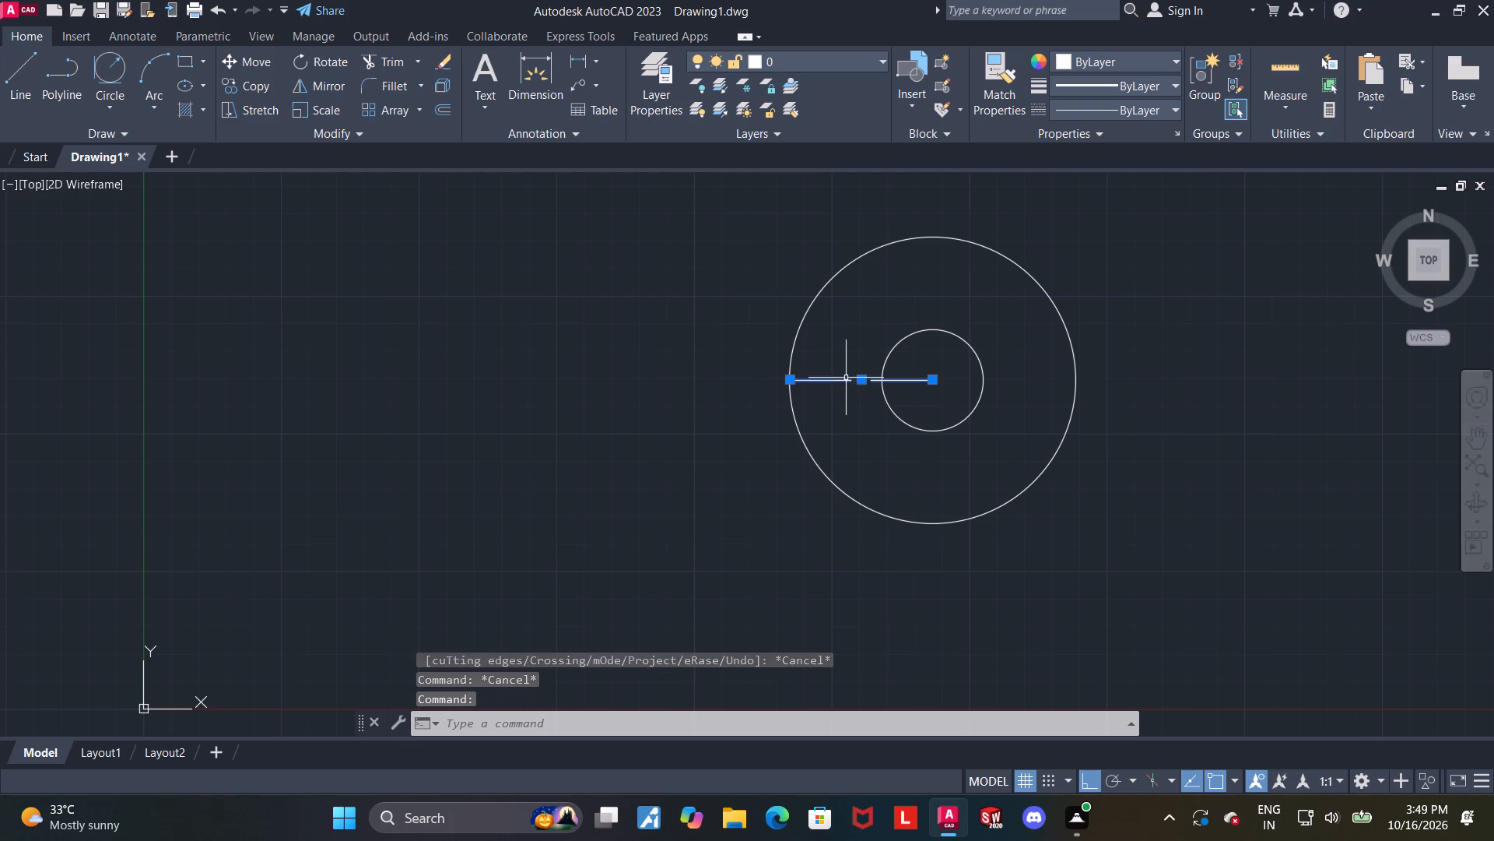
Erase the leftover centreline segment inside the 130-diameter circle.
click(846, 378)
key(Escape)
click(869, 376)
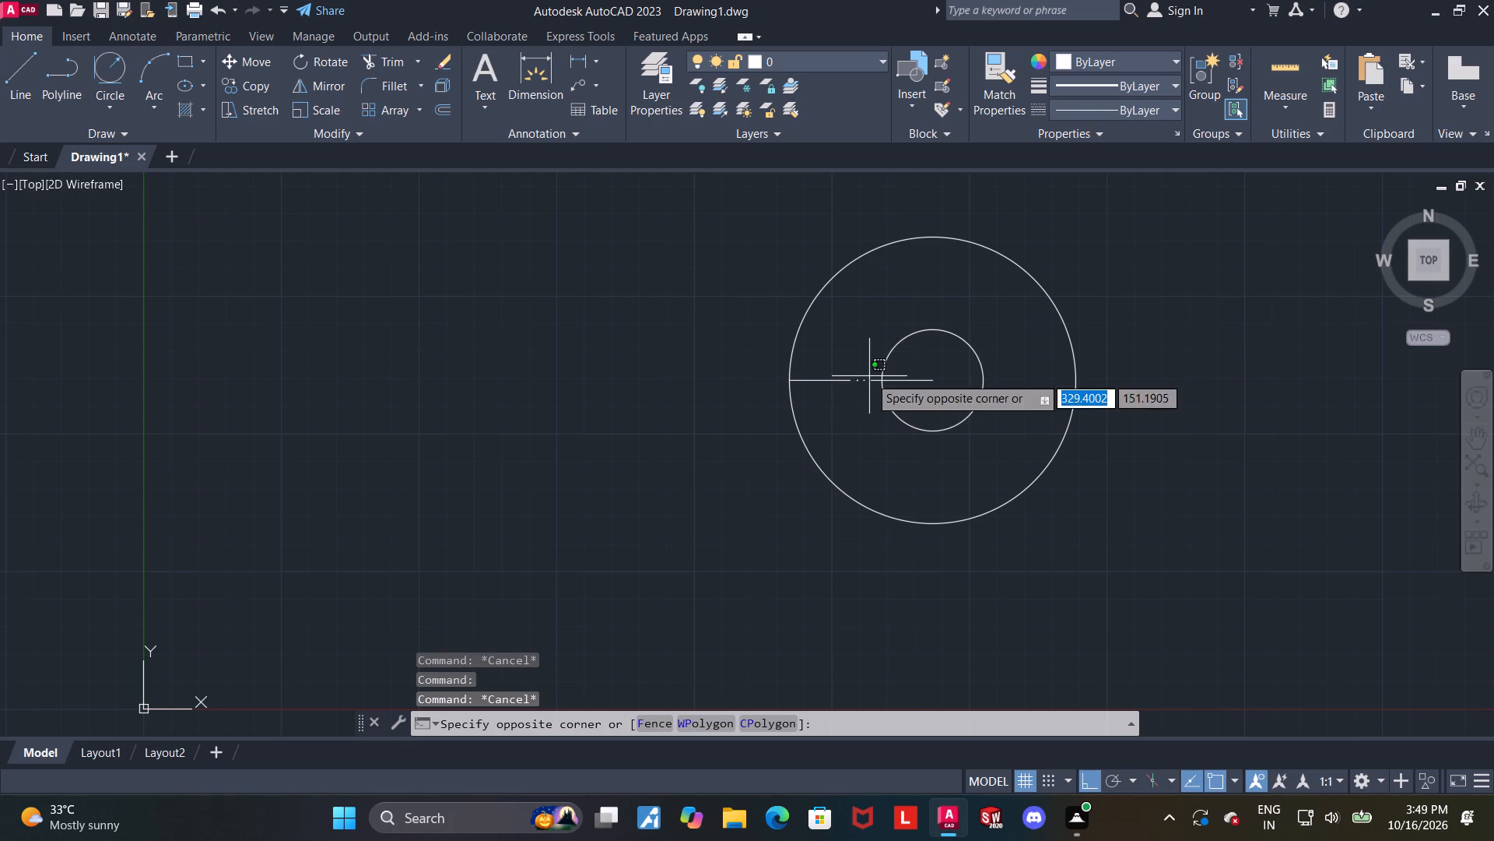
click(864, 378)
click(859, 381)
key(Delete)
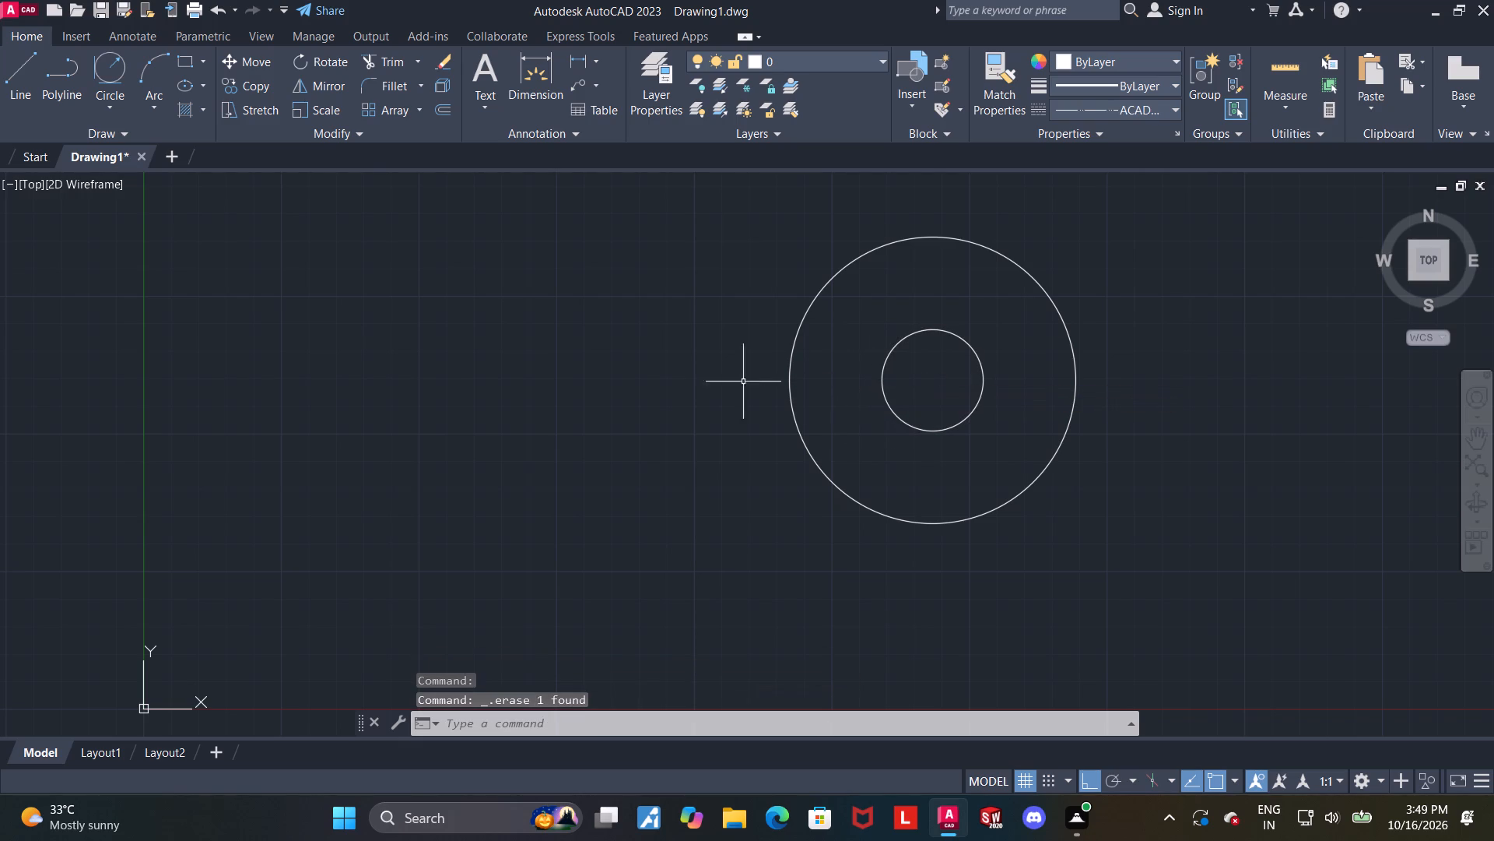
Draw a 158-long horizontal line leftward from the centre of the two concentric circles.
click(10, 61)
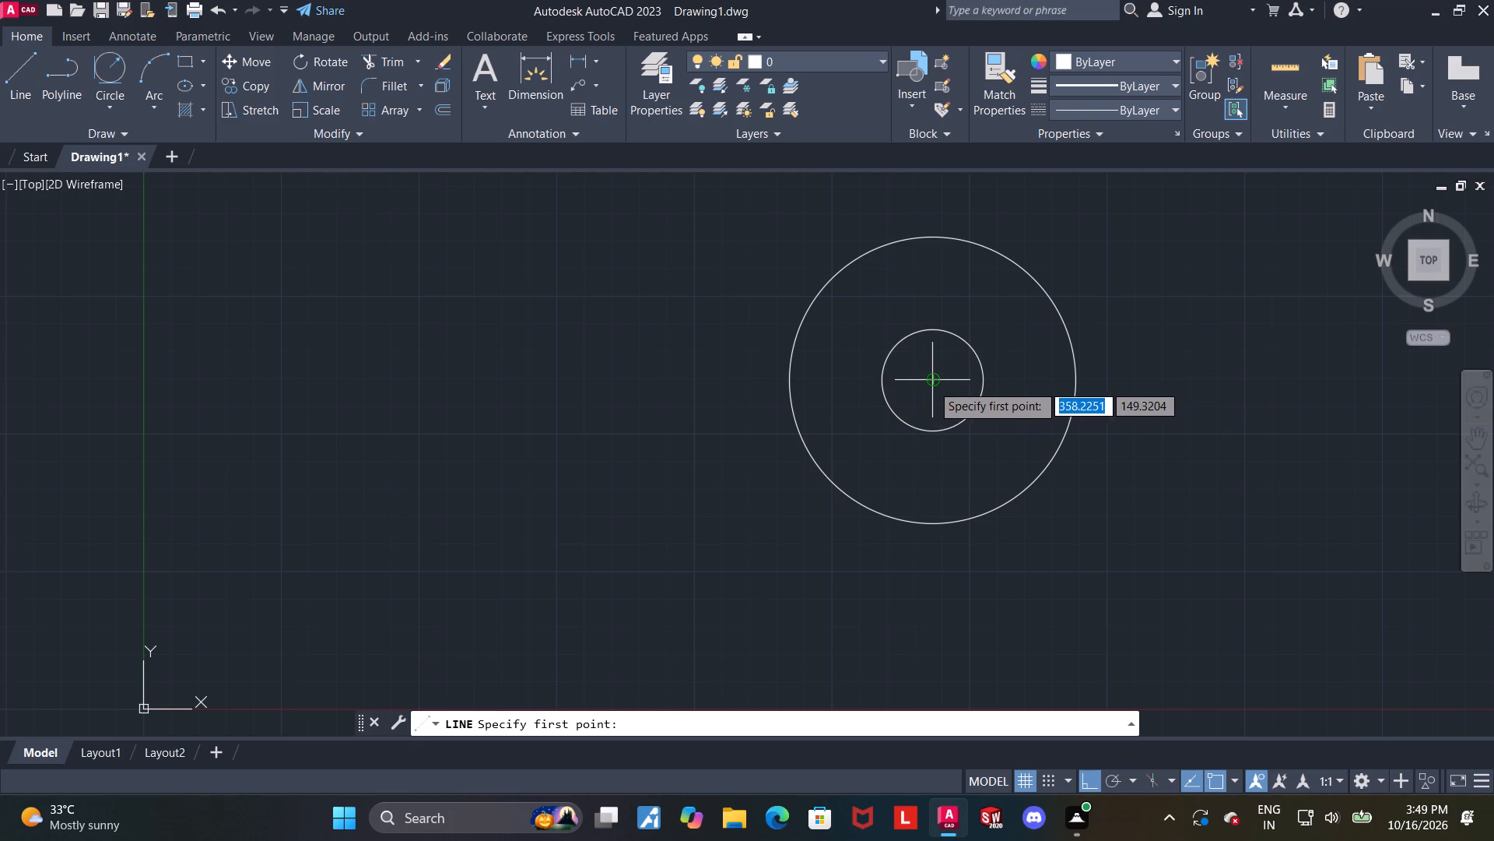
click(931, 384)
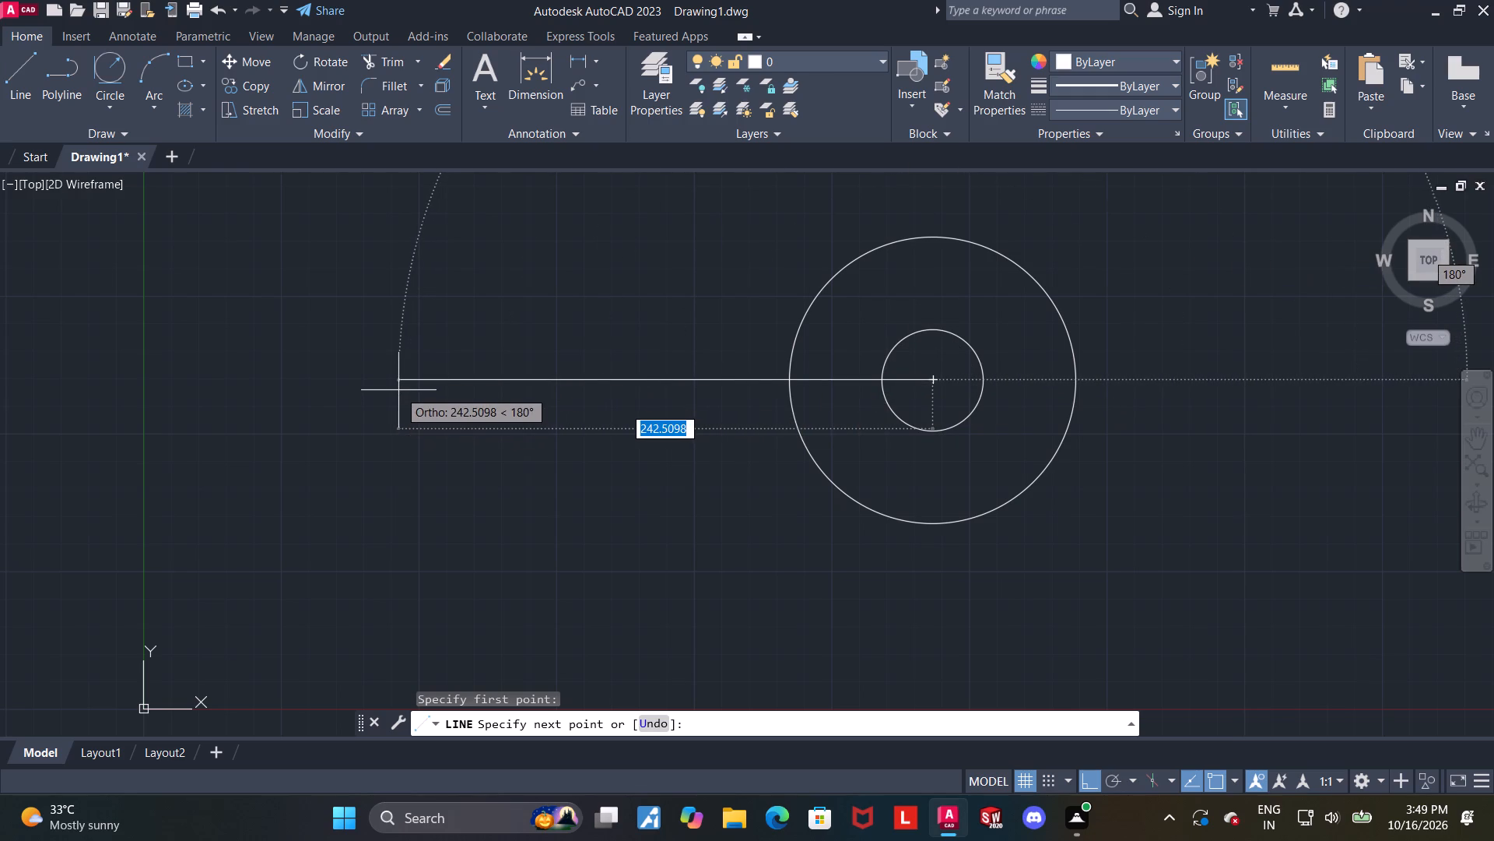
key(1)
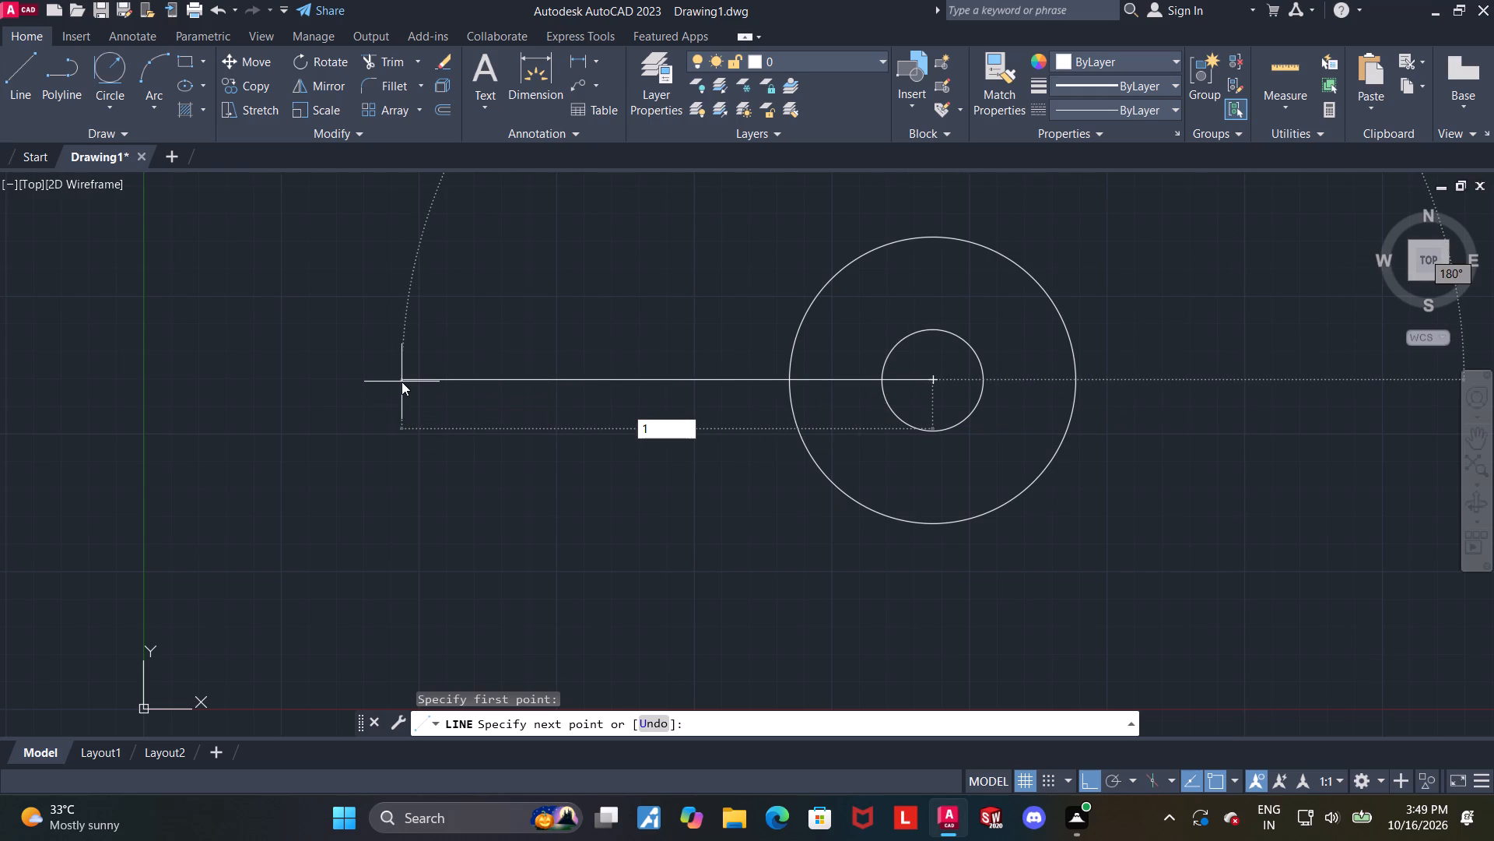
key(6)
key(BackSpace)
text(58)
key(Return)
key(Escape)
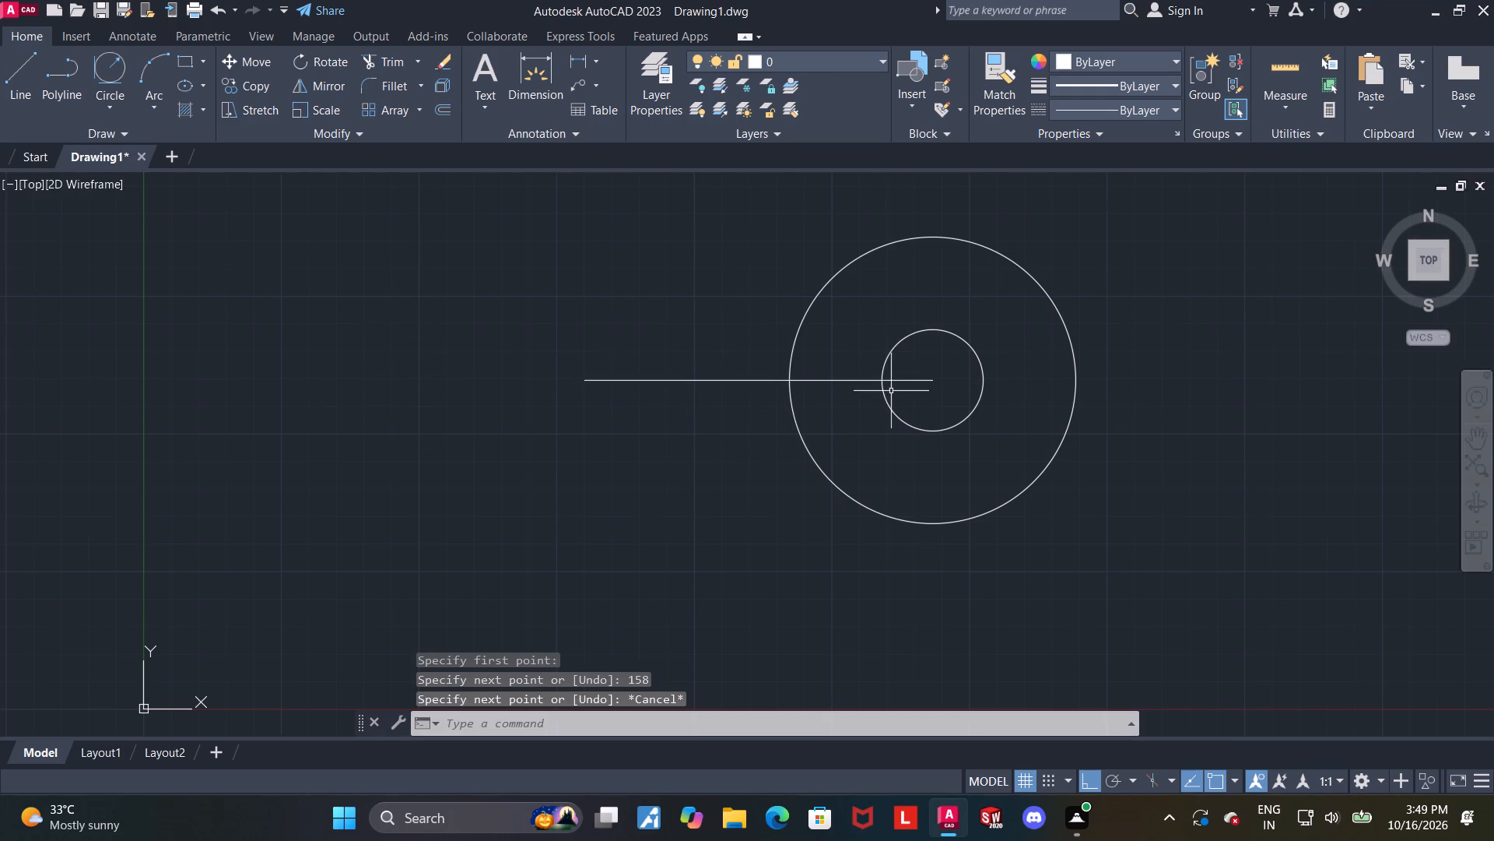
Set the linetype of the 158-long line to ACAD_ISO05W100.
click(773, 382)
click(1114, 114)
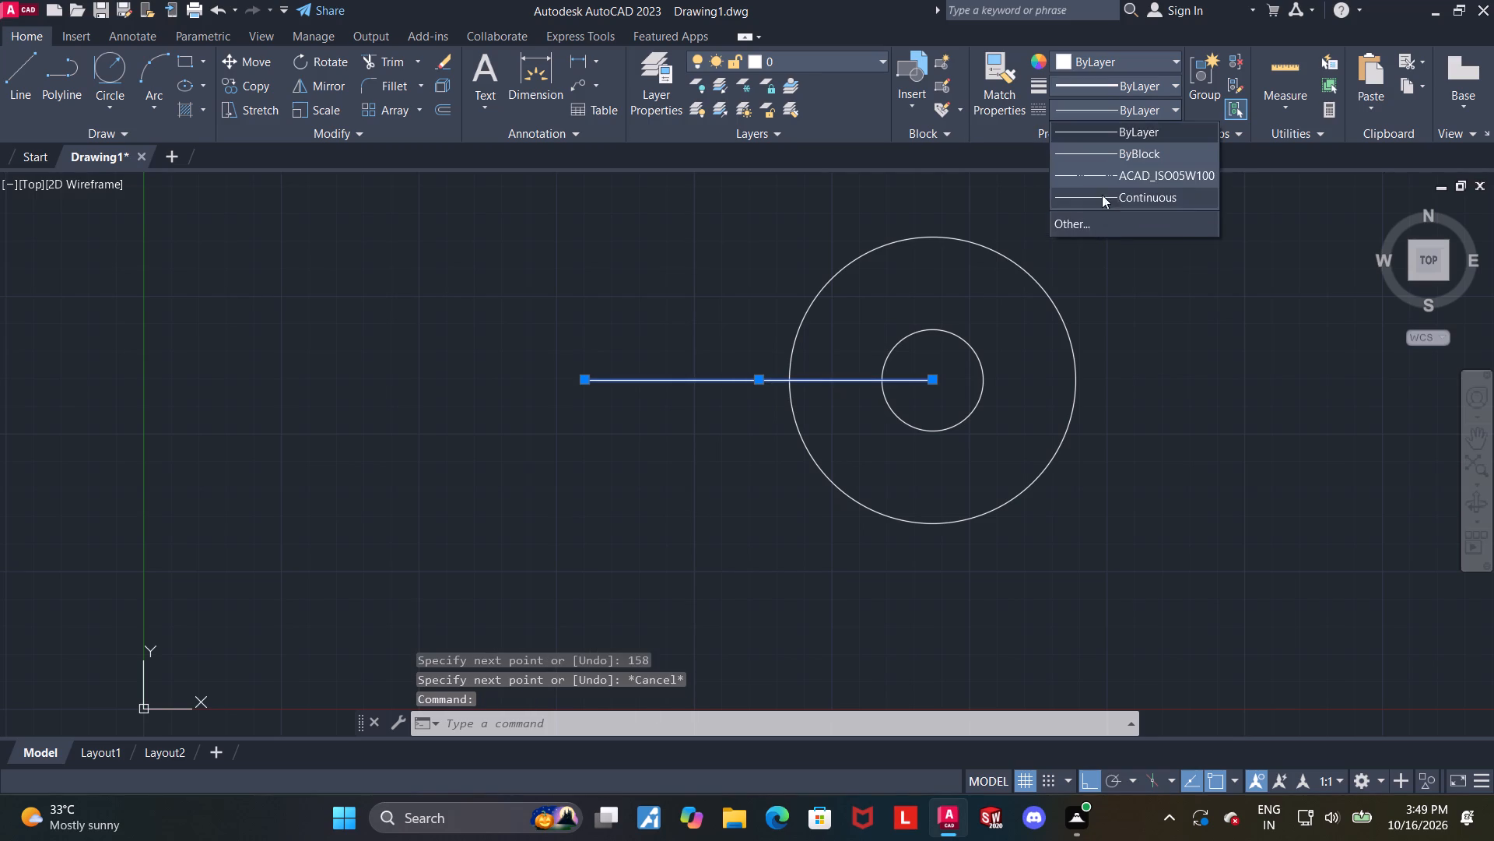
click(1107, 173)
key(Escape)
Draw an 18-long vertical line upward from the free left end of the centreline.
click(8, 73)
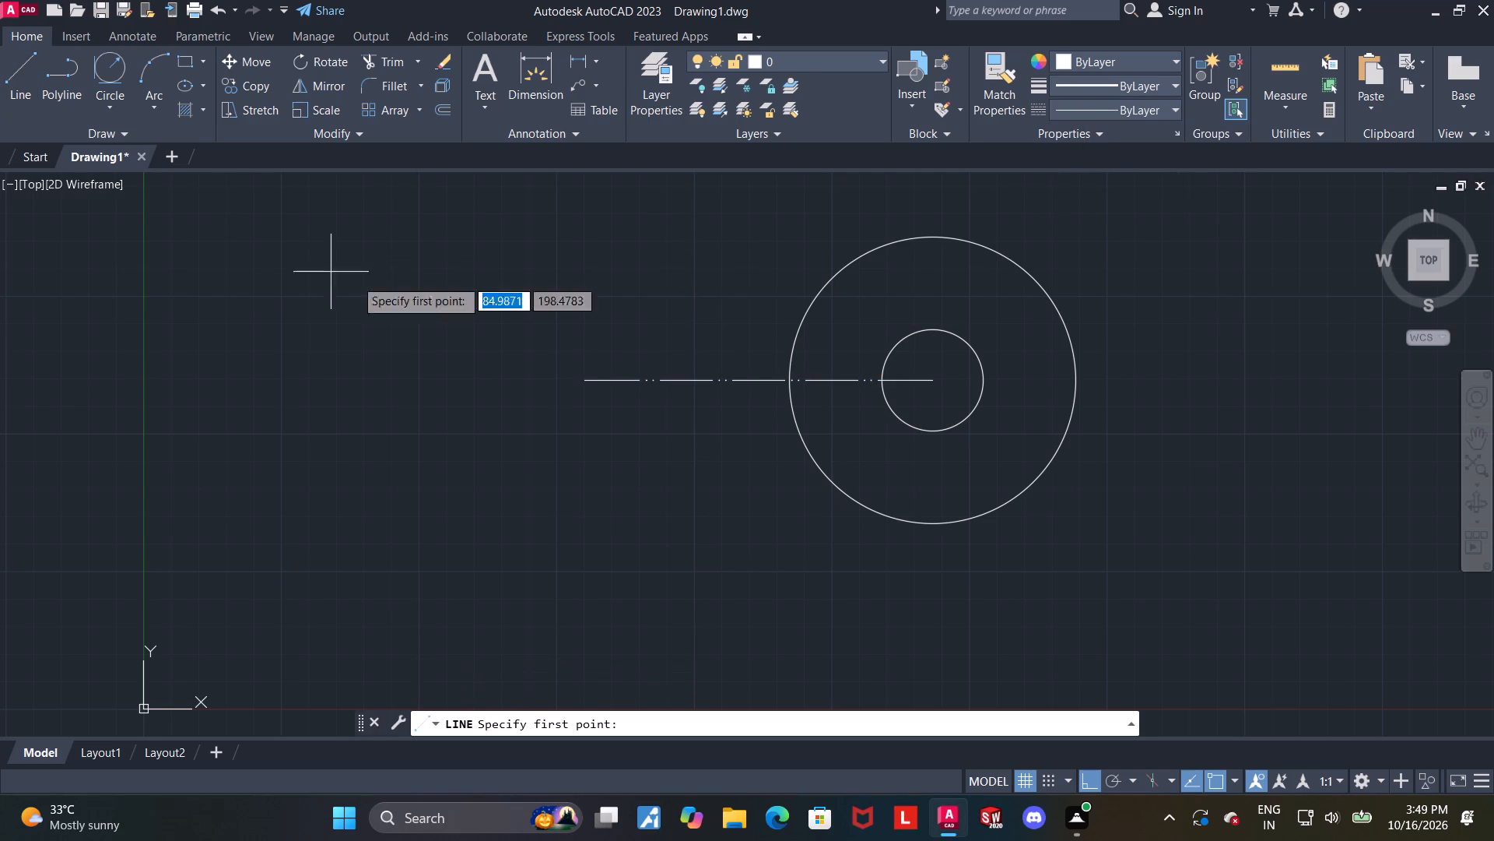
scroll(538, 285, up, 1)
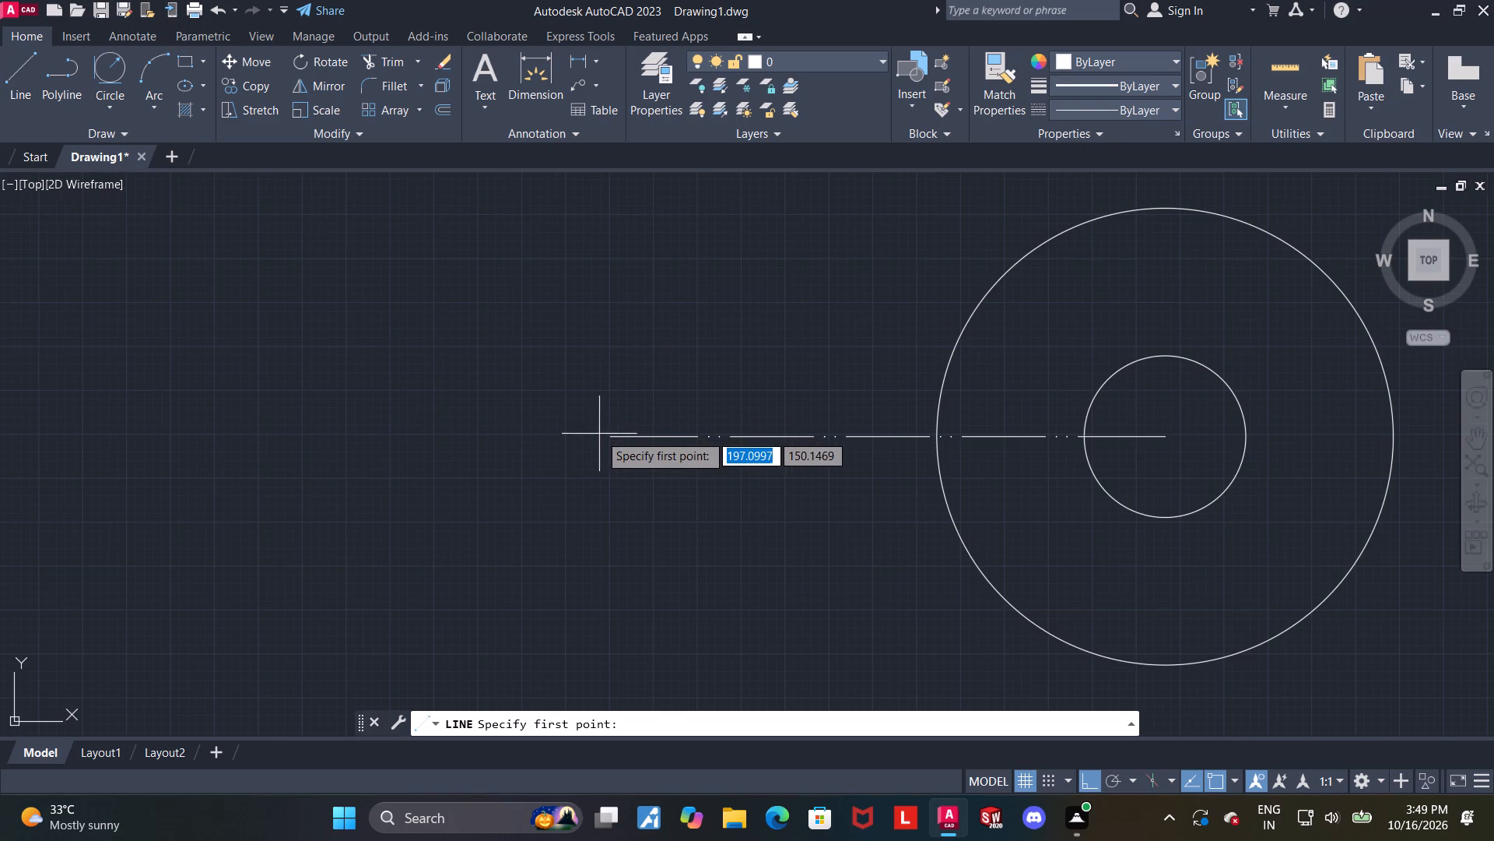
click(608, 437)
key(1)
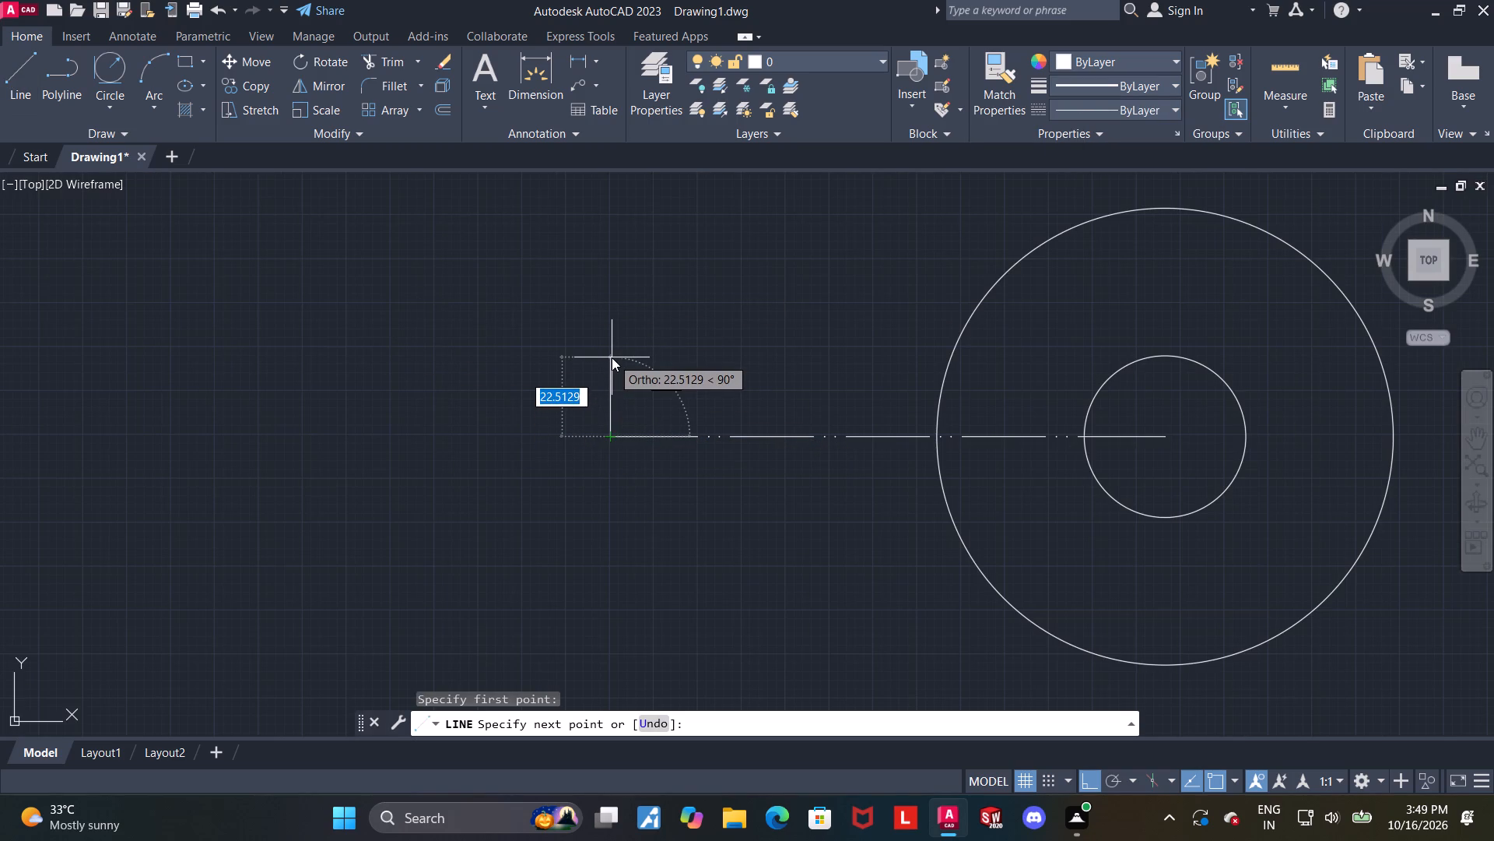
key(8)
key(Return)
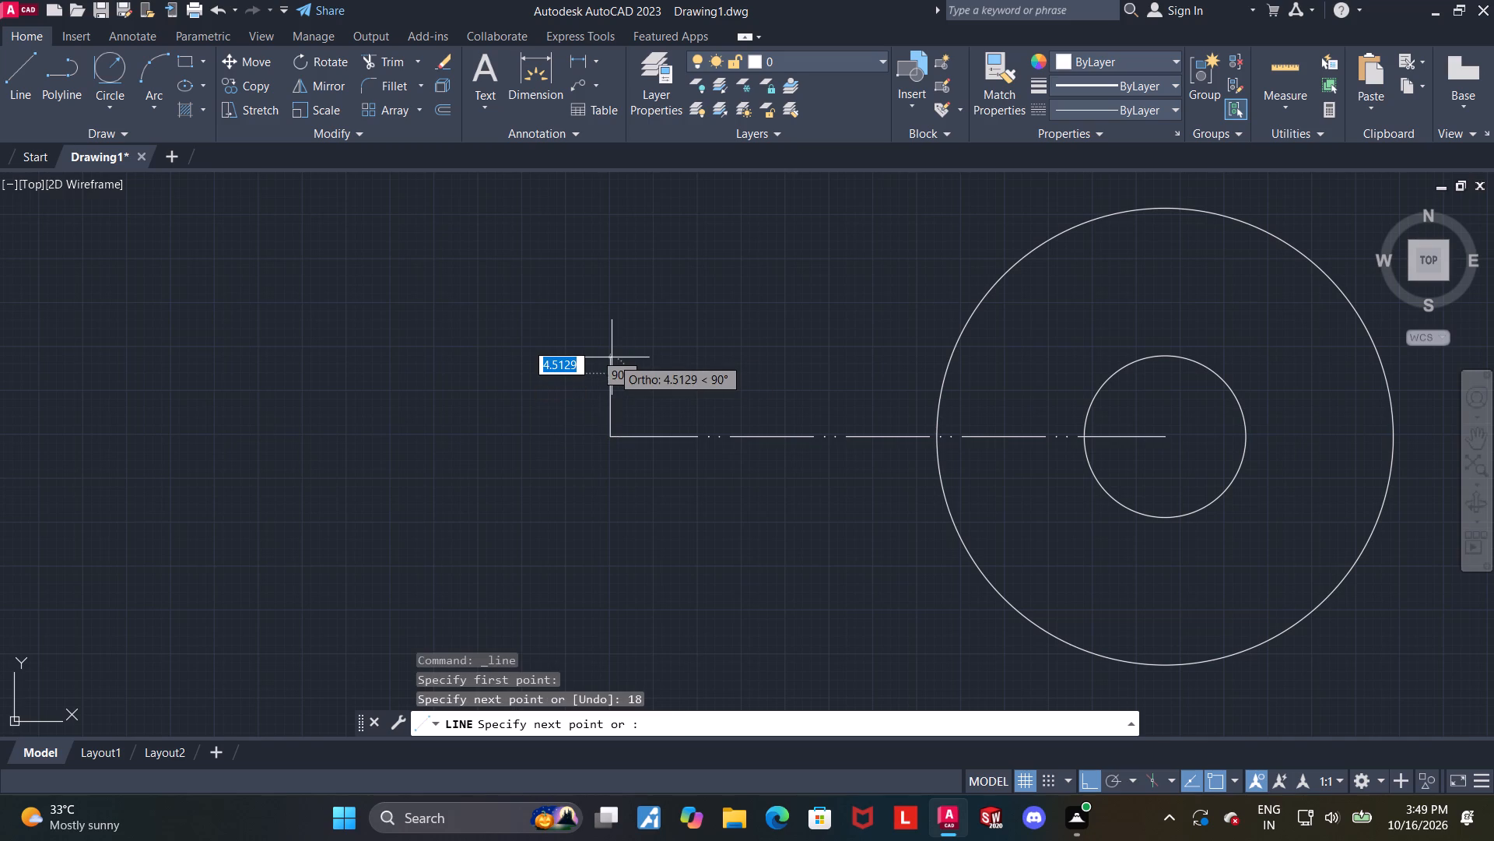
key(Escape)
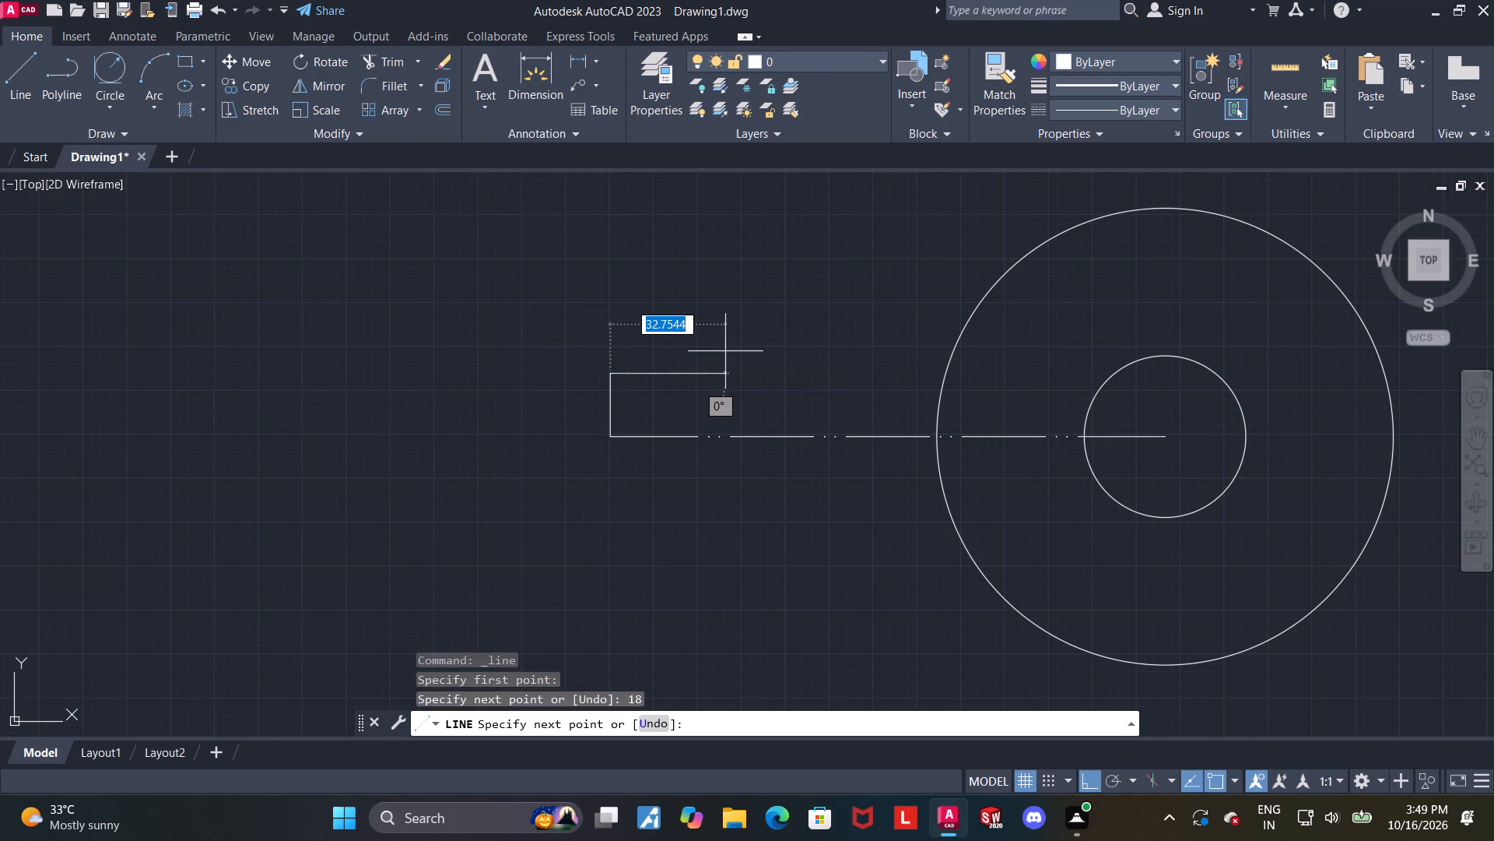
Draw a 52-long horizontal line to the right from the top end of the 18-long vertical line.
click(4, 82)
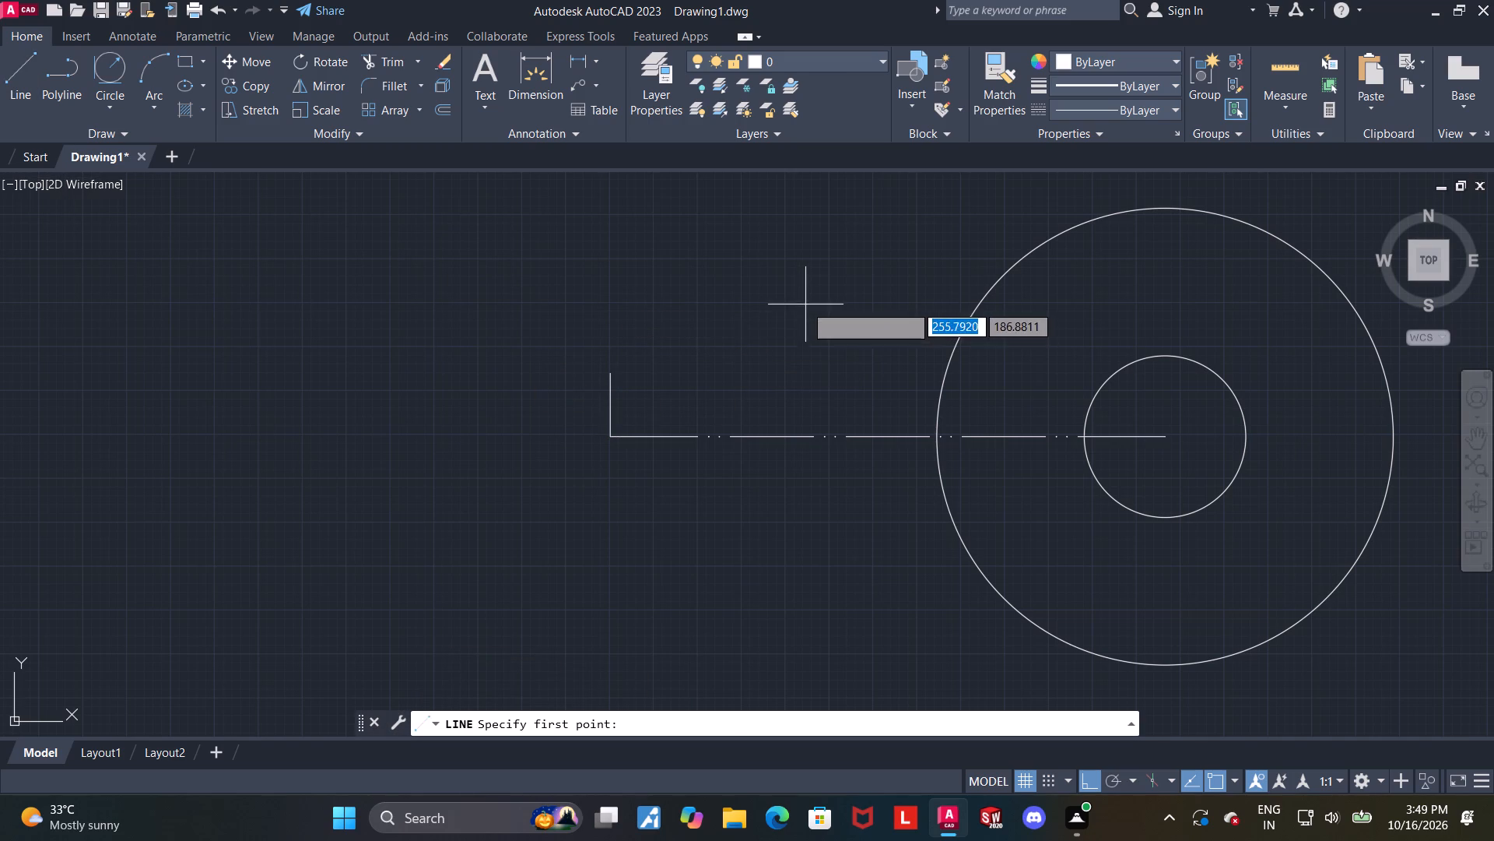
click(612, 376)
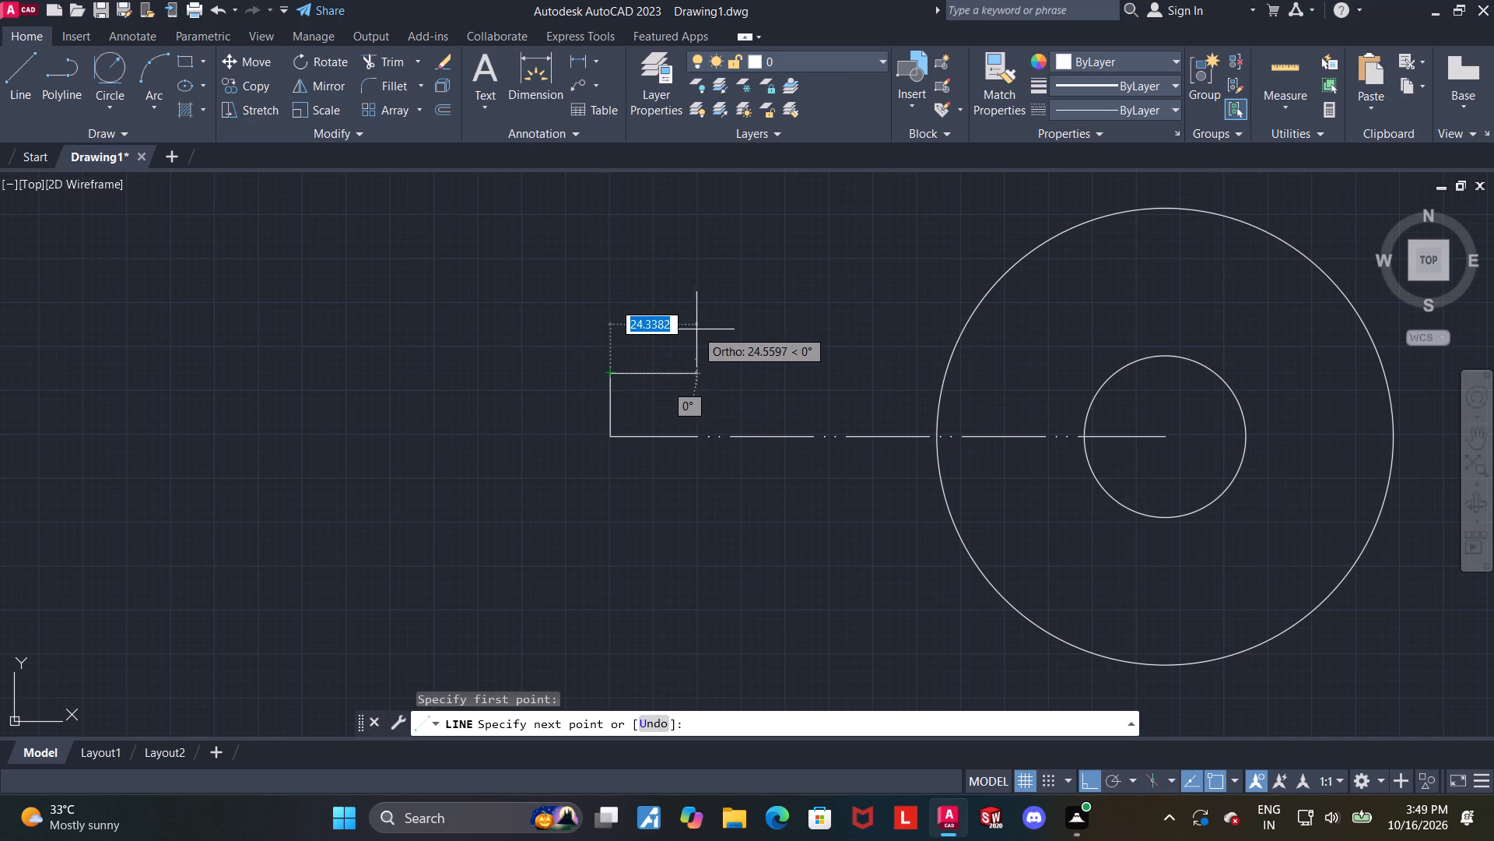
key(d)
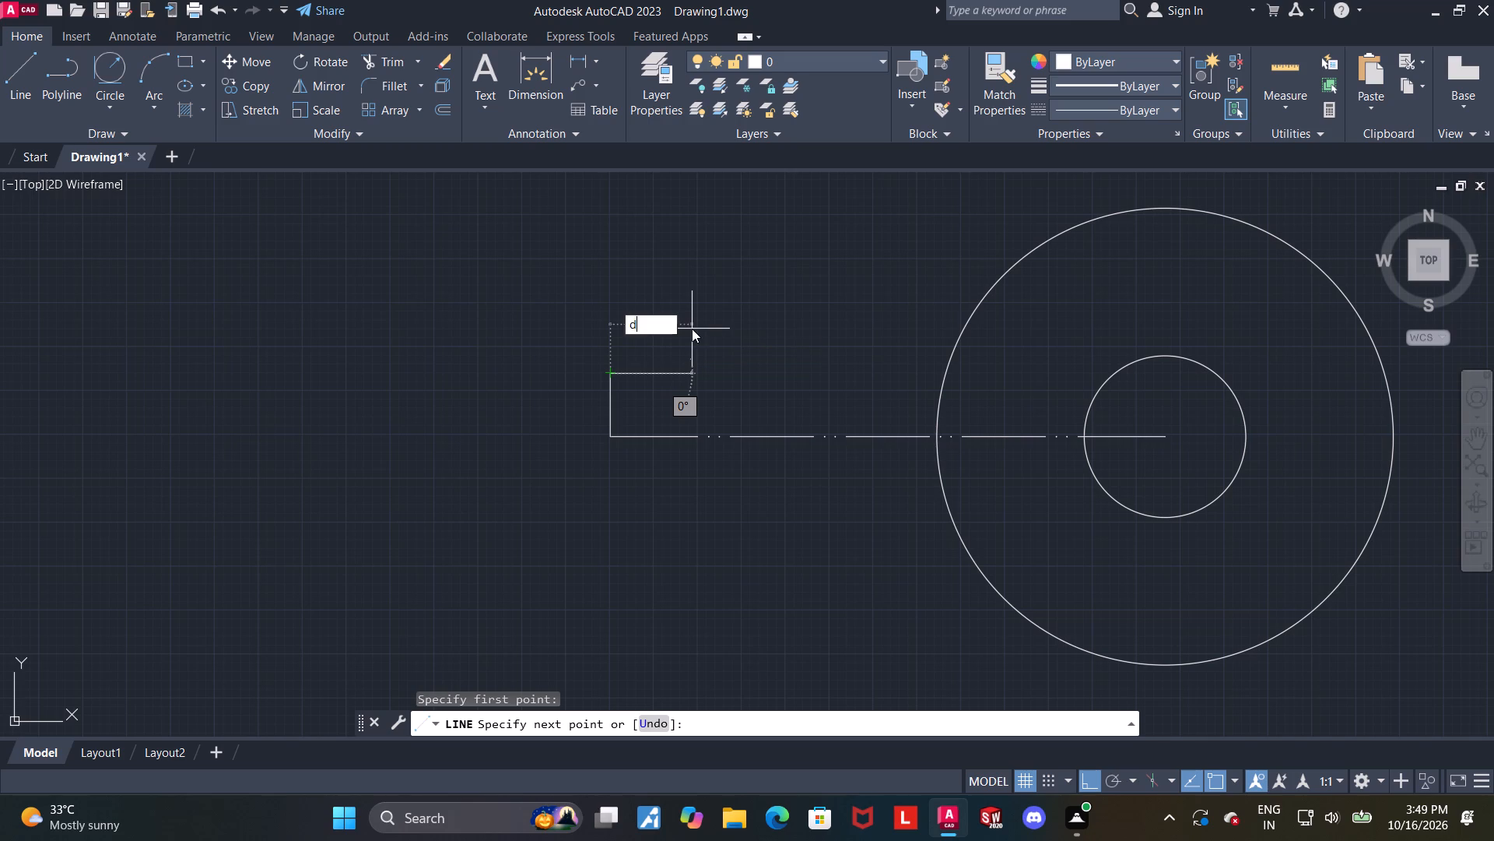
key(Return)
text(52)
key(Return)
key(Escape)
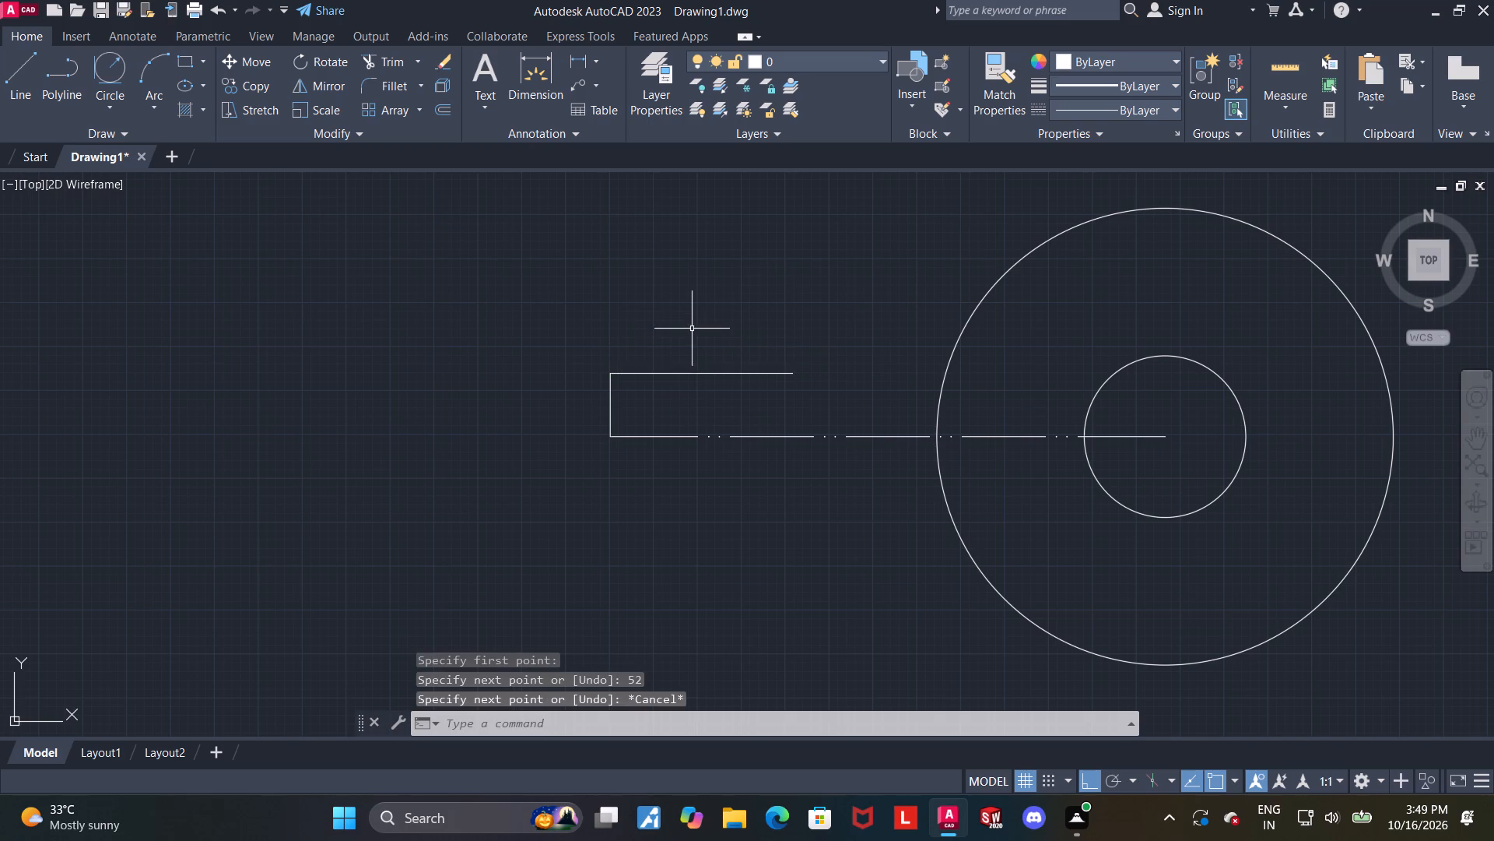
Delete the 52-long horizontal line at the top of the 18-long vertical line.
key(Escape)
scroll(598, 372, down, 2)
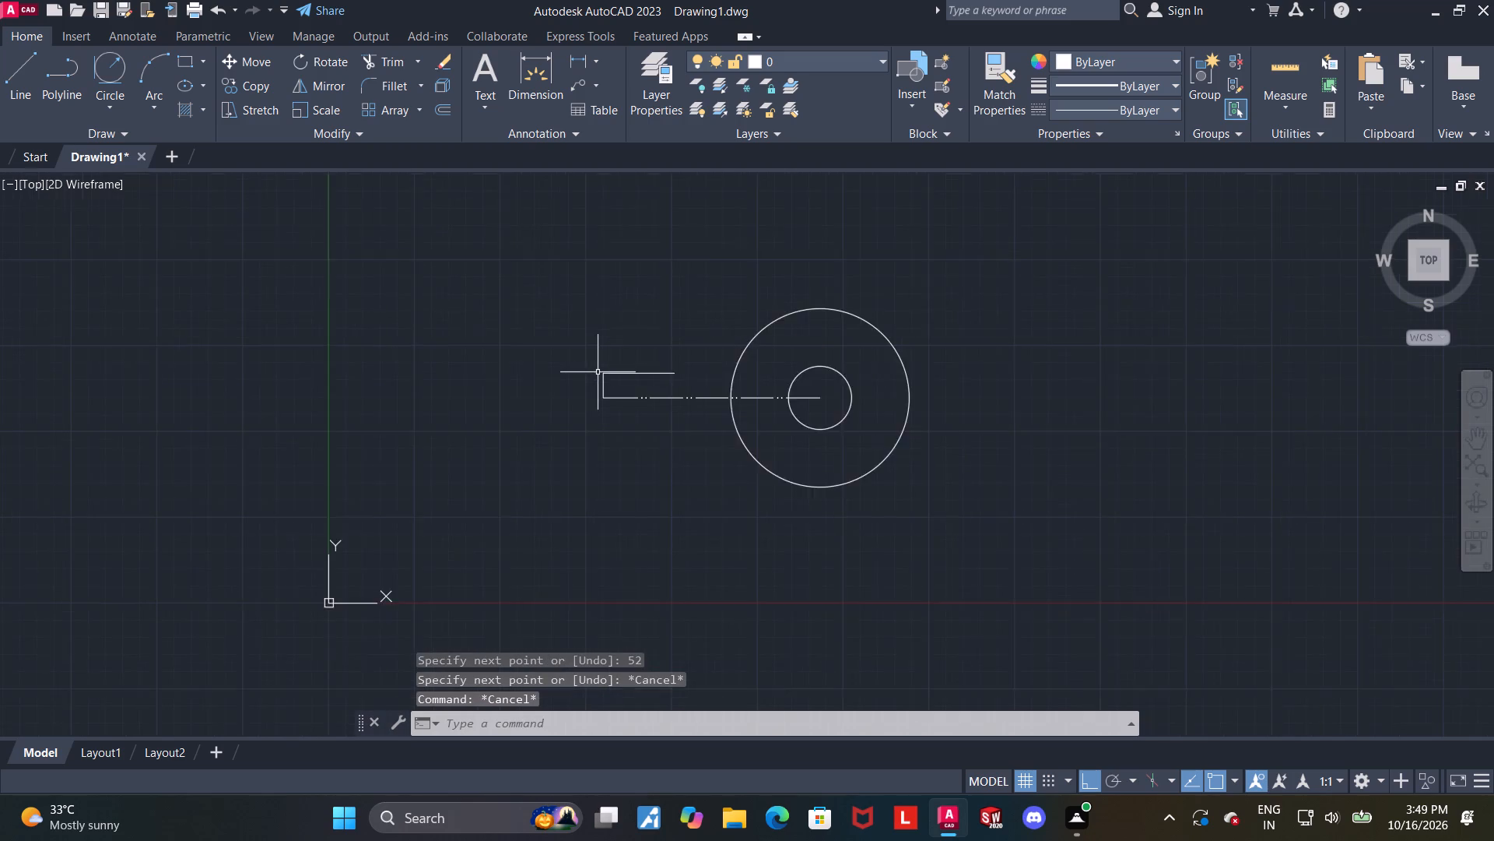
scroll(598, 372, down, 1)
scroll(601, 365, up, 2)
scroll(668, 356, up, 2)
click(654, 415)
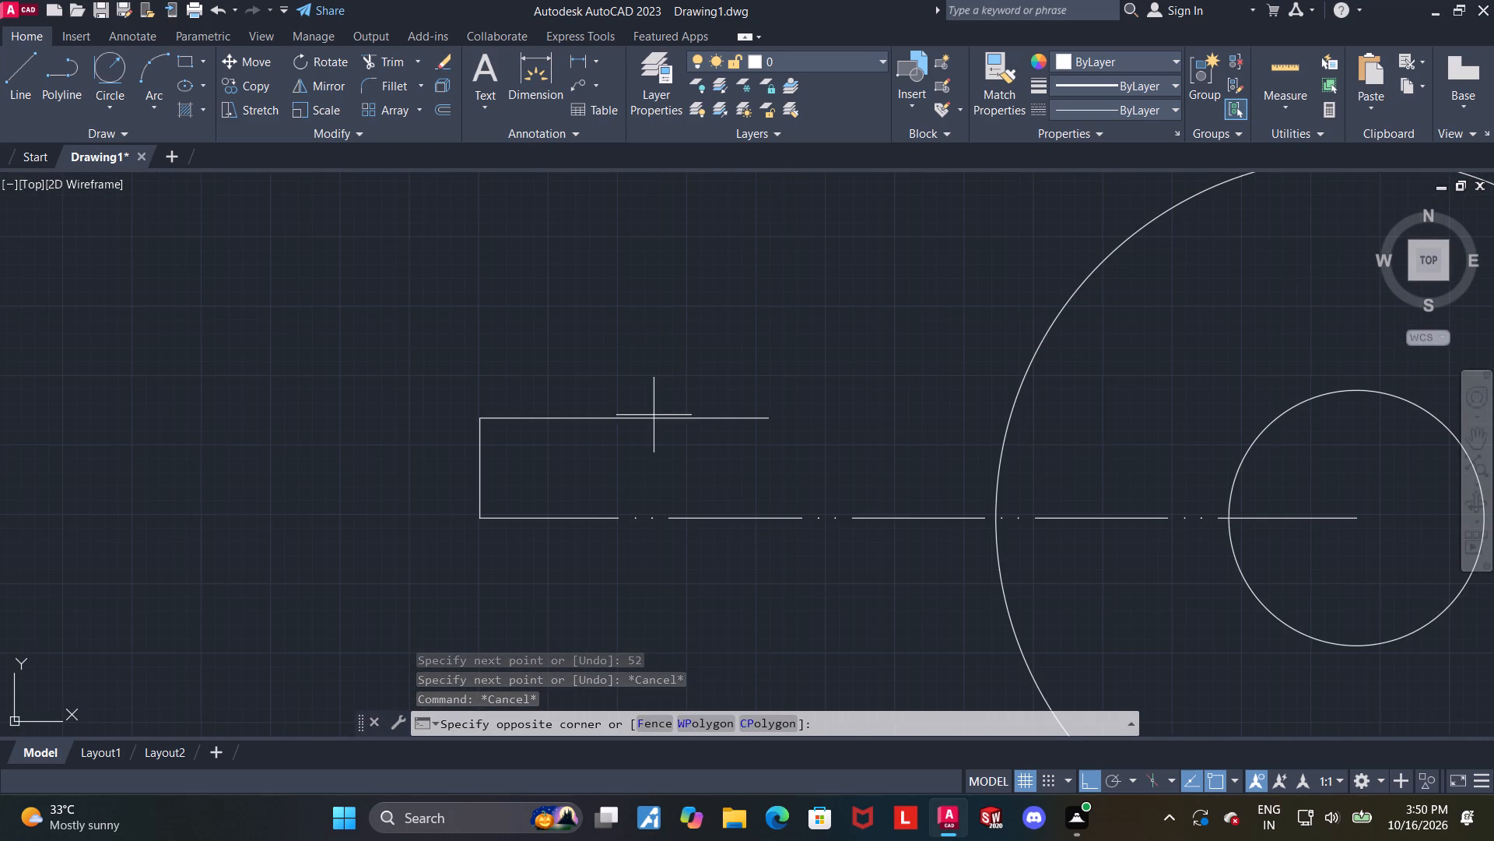
key(Delete)
key(Escape)
key(Escape)
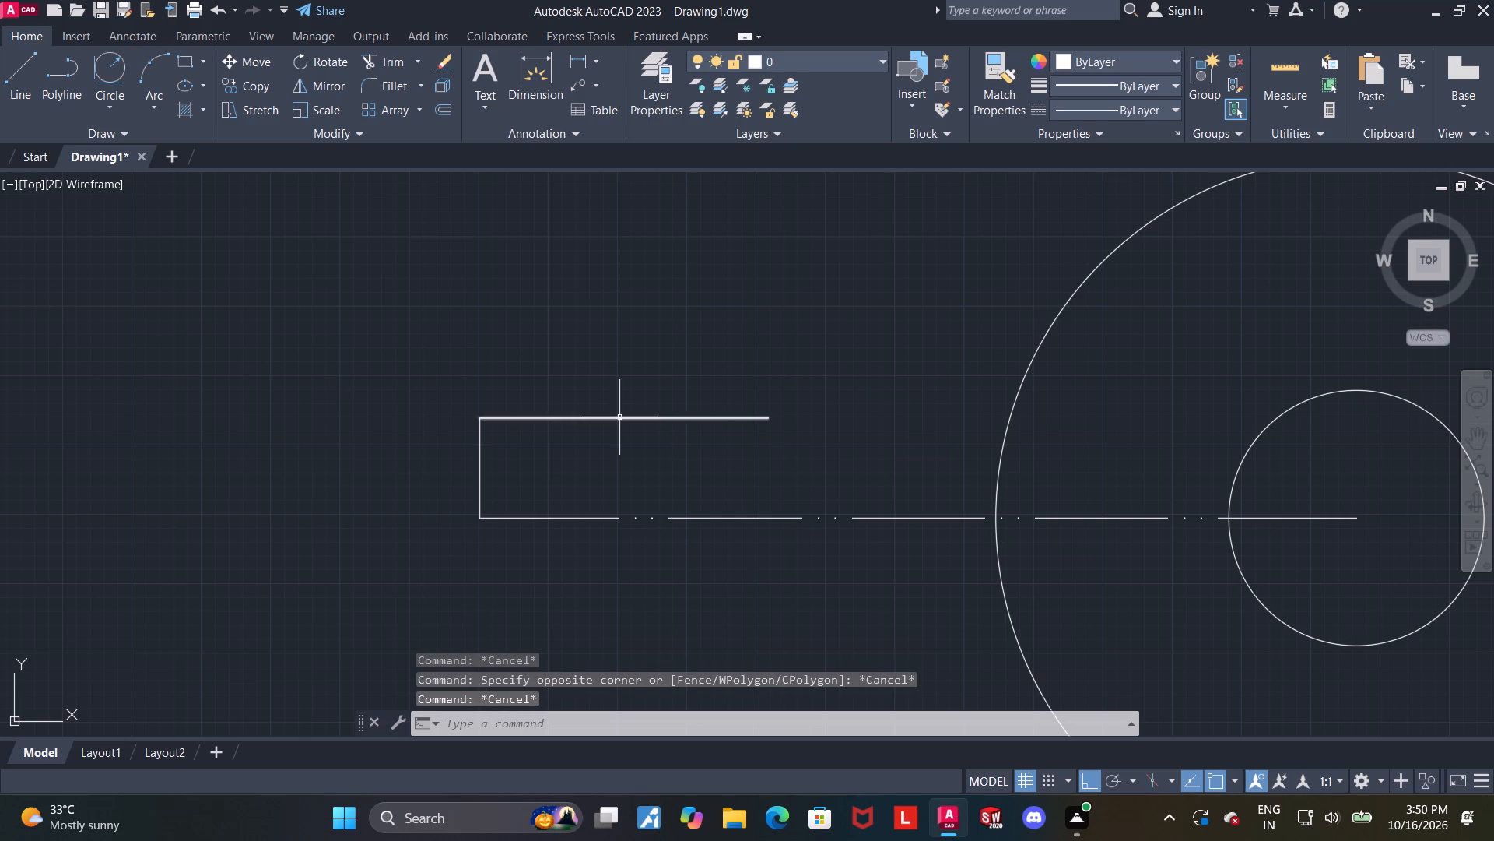
click(619, 418)
key(Delete)
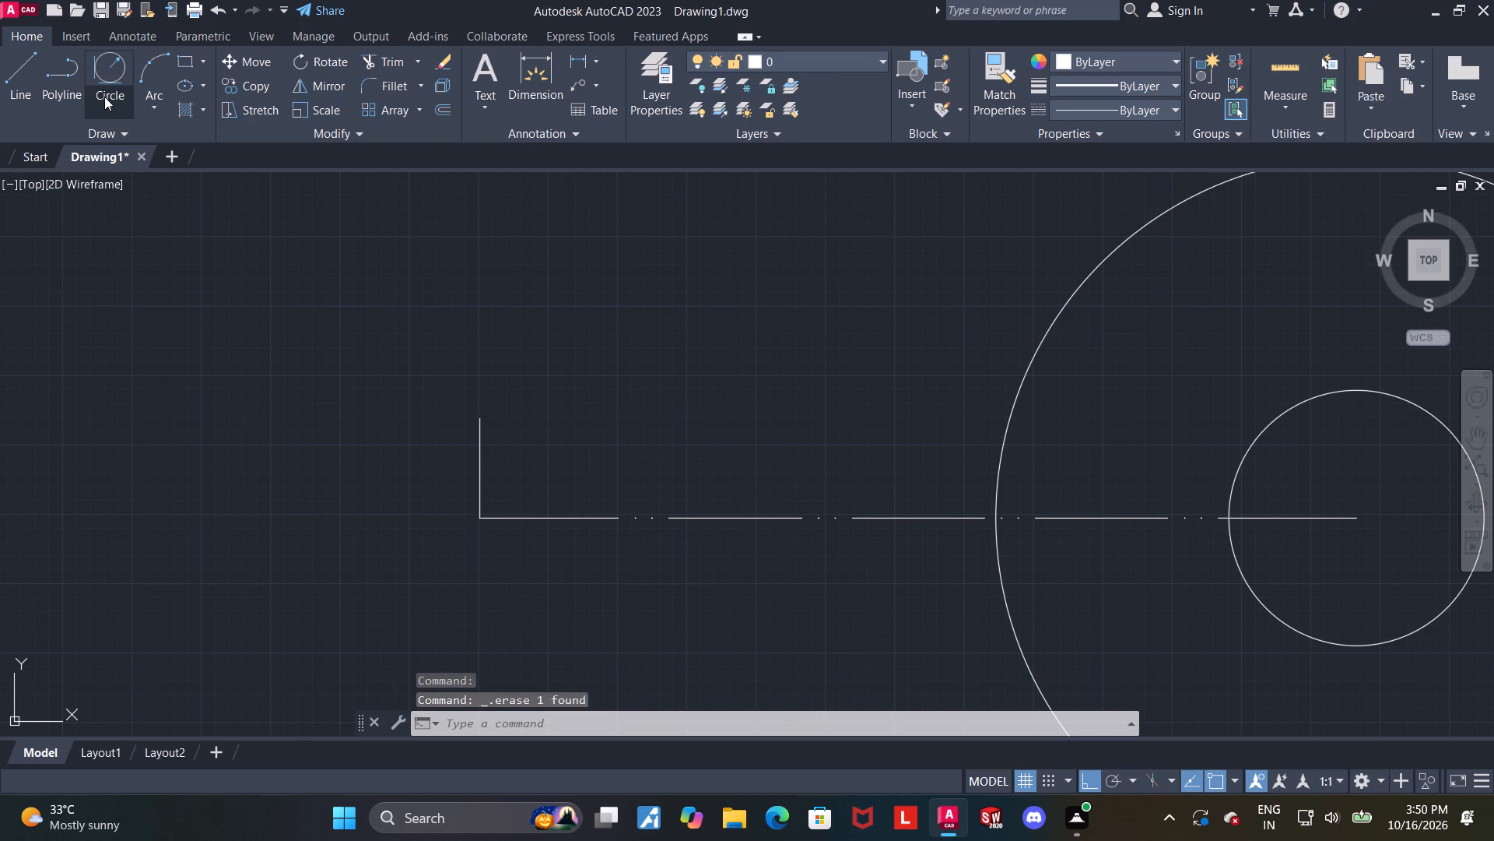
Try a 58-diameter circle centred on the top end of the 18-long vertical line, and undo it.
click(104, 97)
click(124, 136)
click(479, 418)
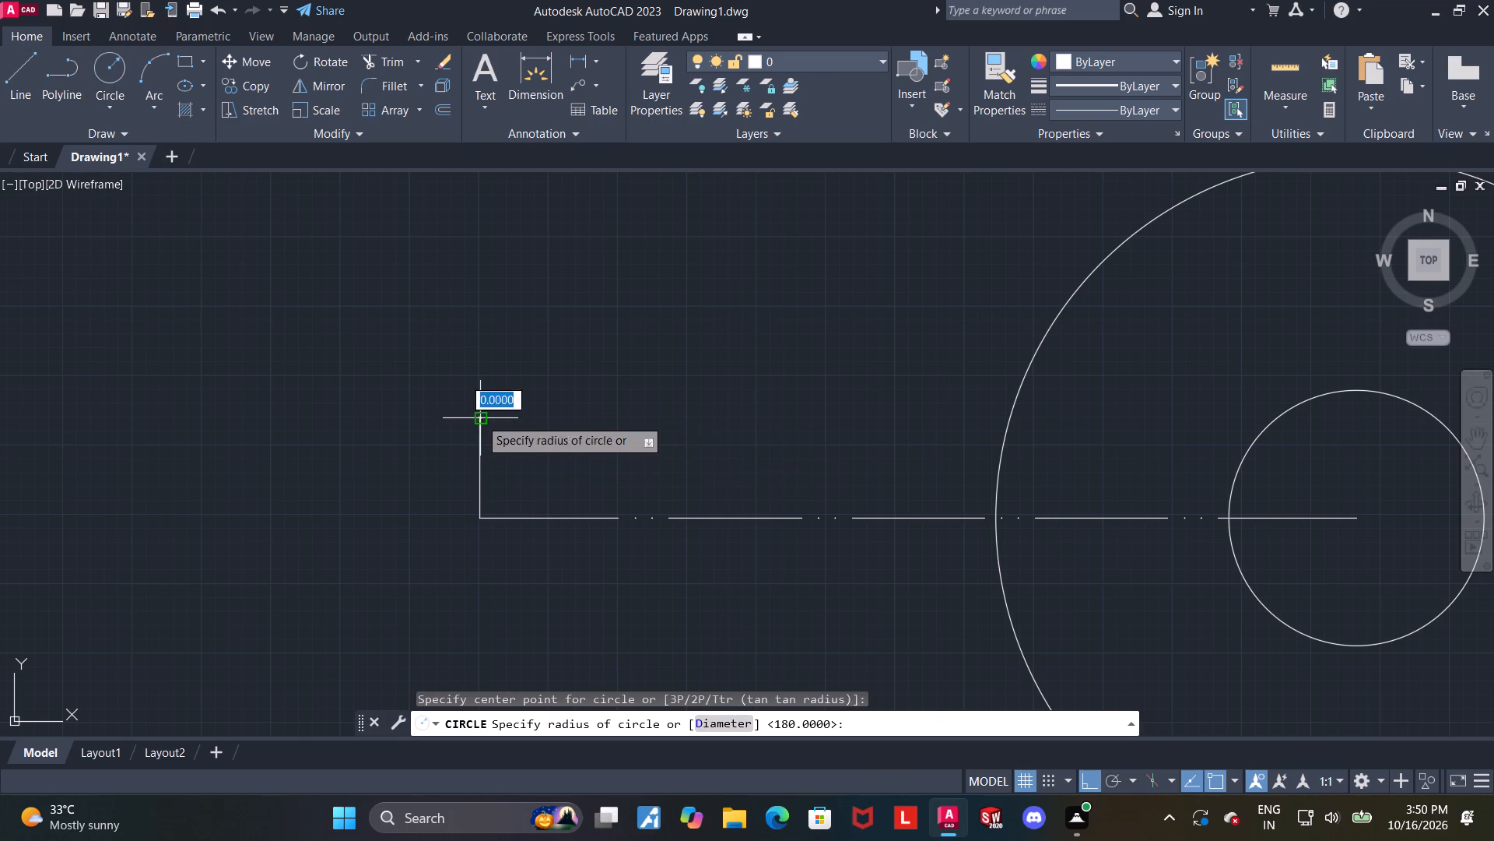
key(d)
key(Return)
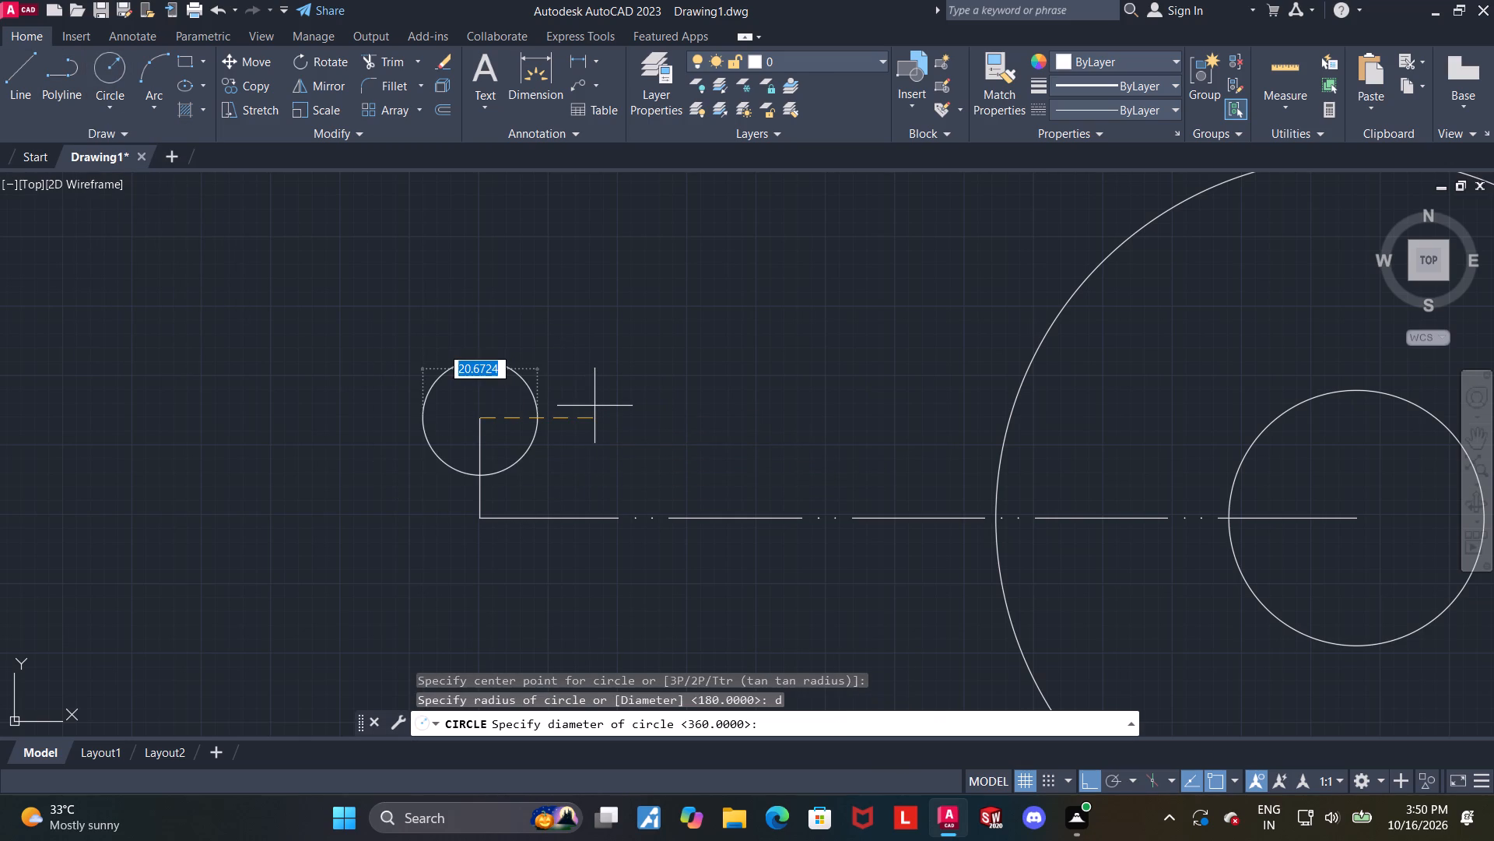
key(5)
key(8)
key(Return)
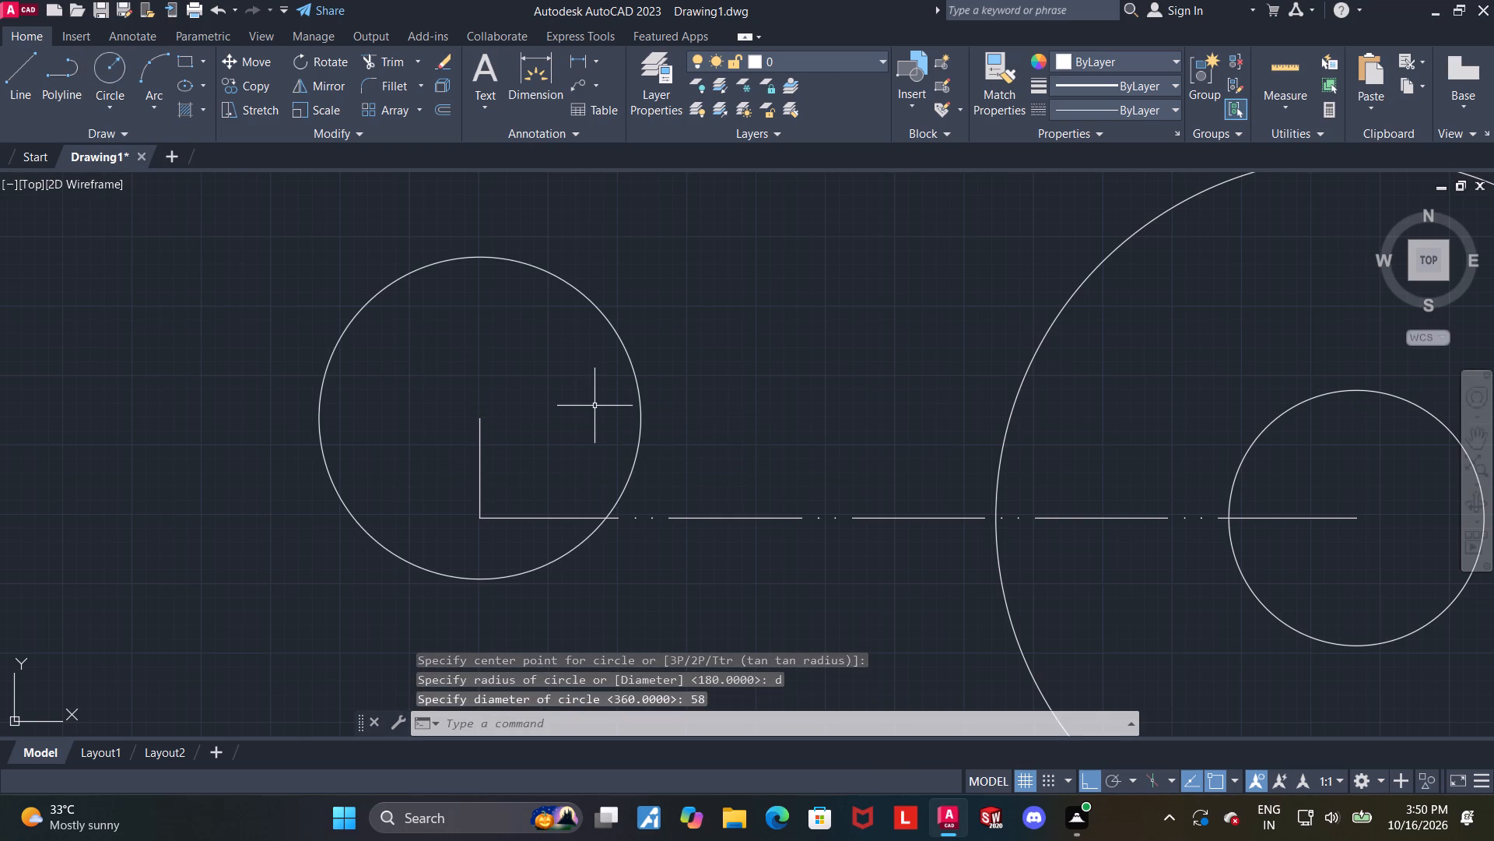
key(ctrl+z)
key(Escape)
Draw a 52-diameter circle centred on the top end of the 18-long vertical line.
click(115, 69)
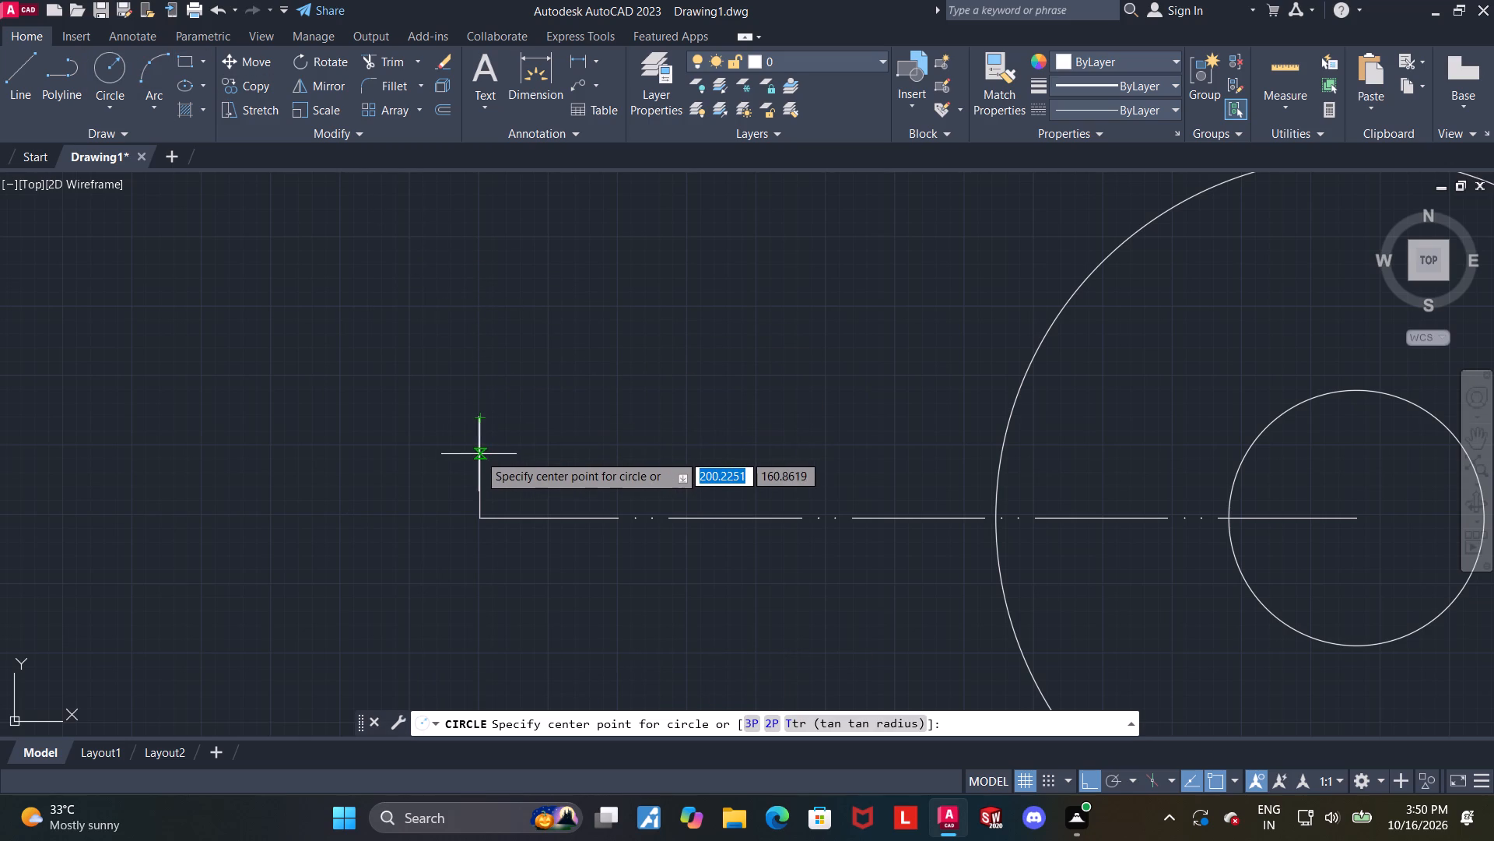
click(476, 417)
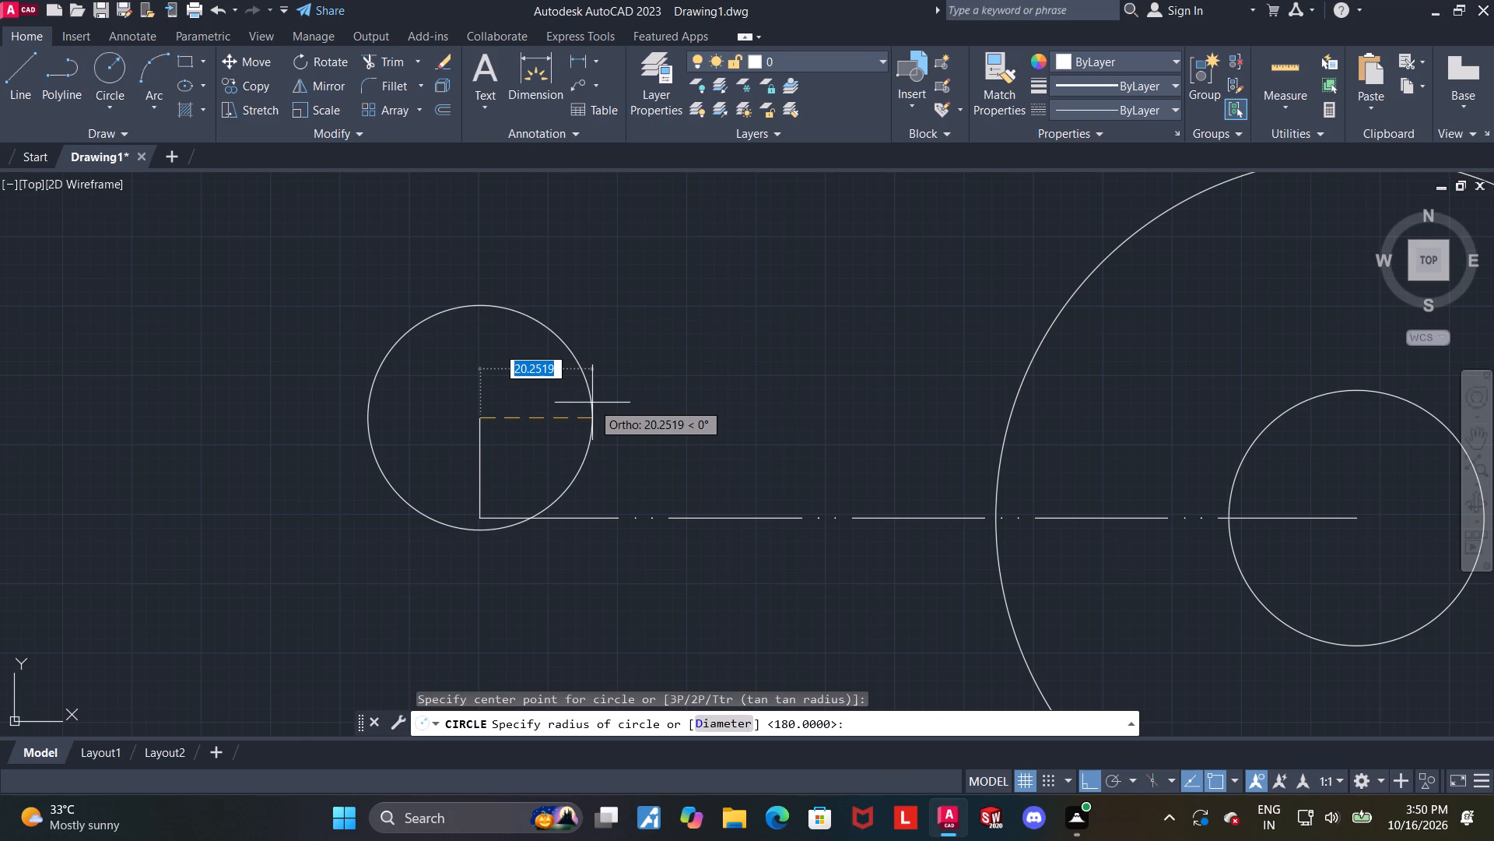
key(d)
key(Return)
text(52)
key(Return)
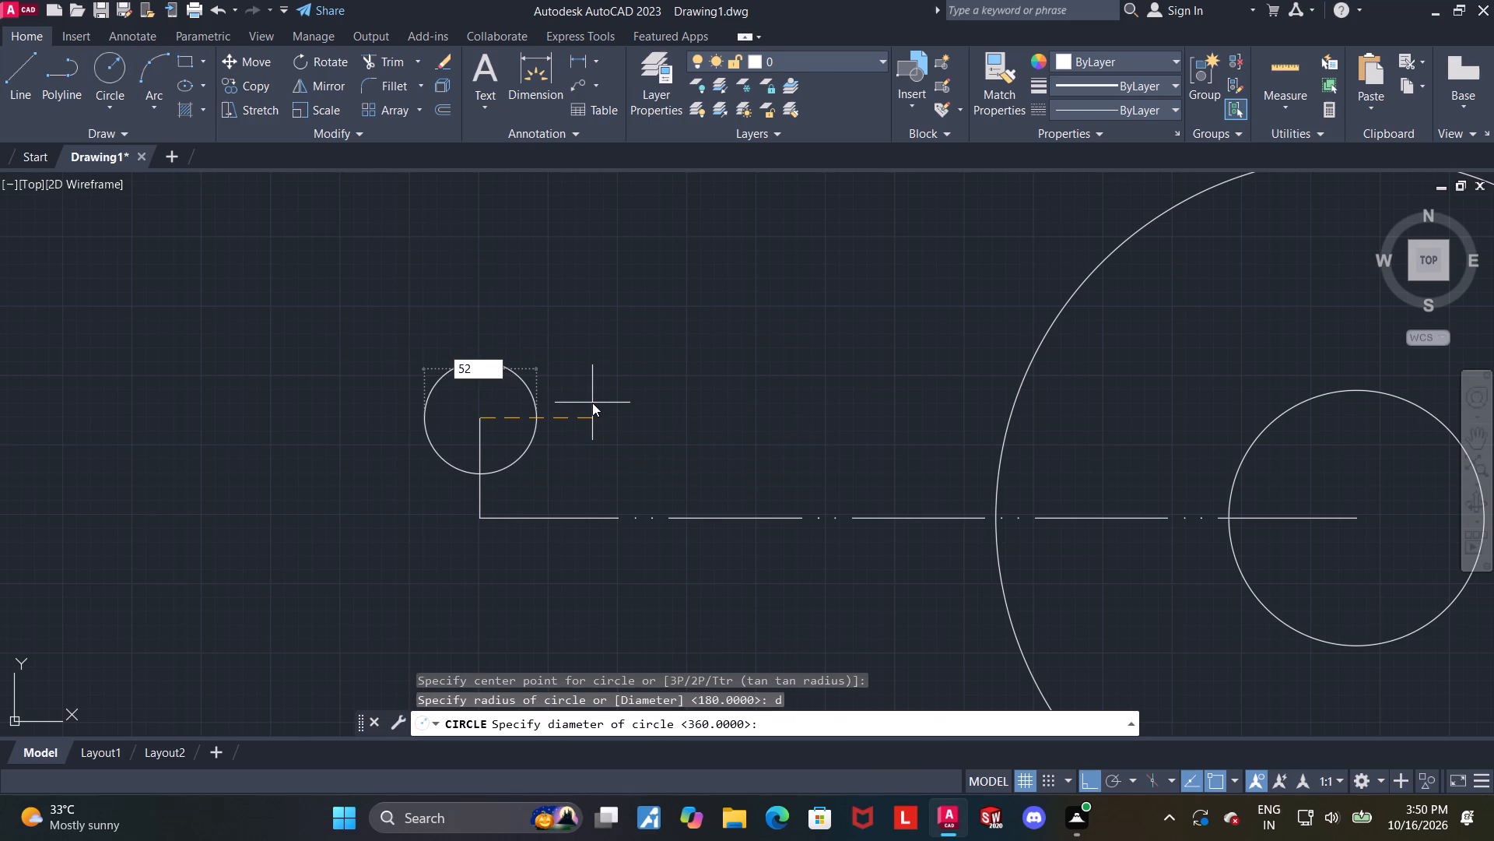
key(Escape)
key(Escape)
Modify the Standard dimension style so linear dimensions have a precision of 0 decimal places.
scroll(593, 403, down, 1)
key(d)
key(Return)
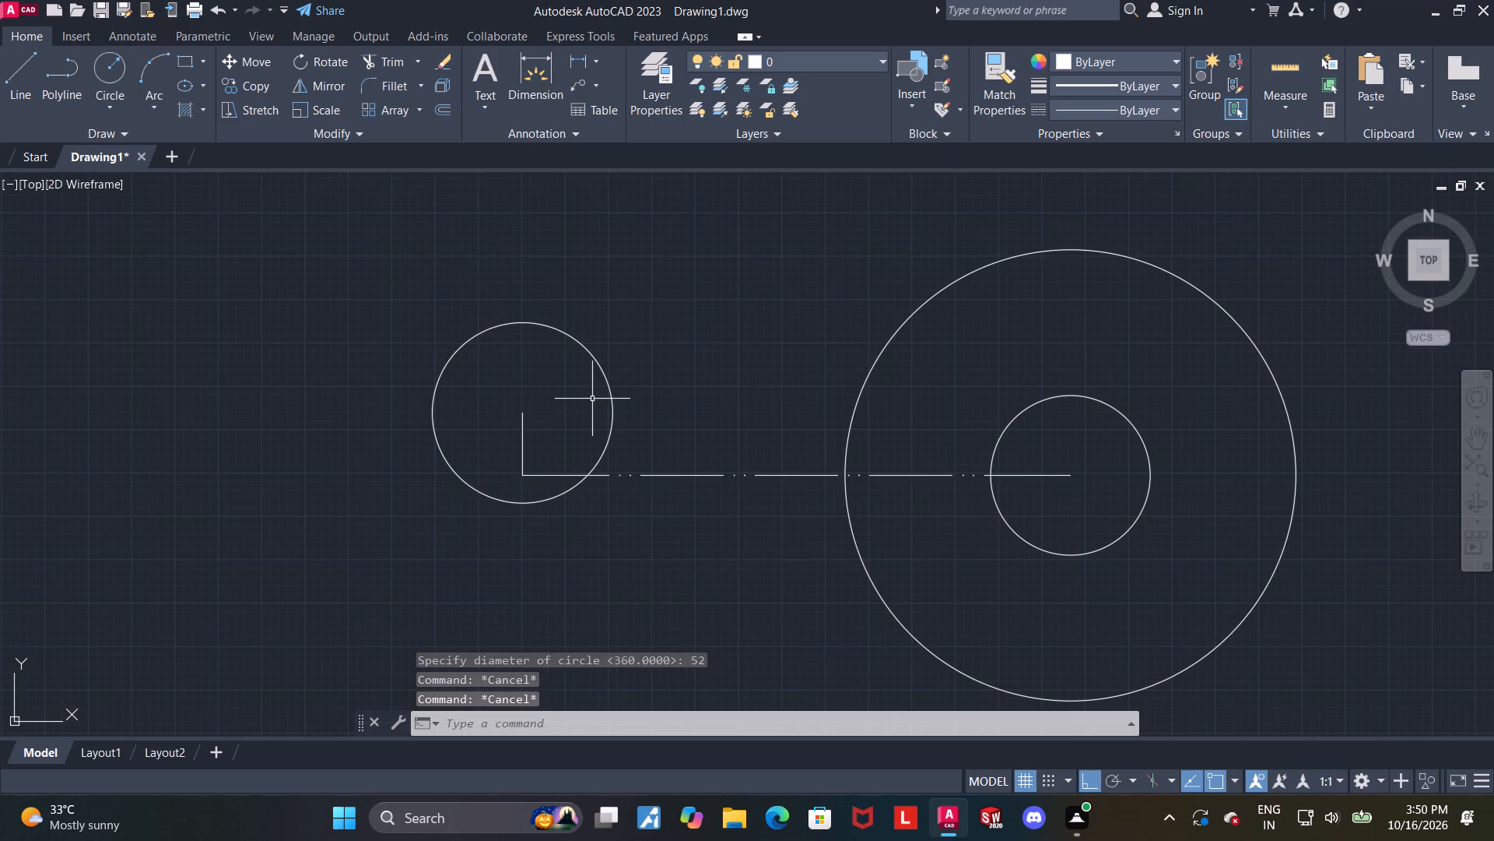
click(984, 370)
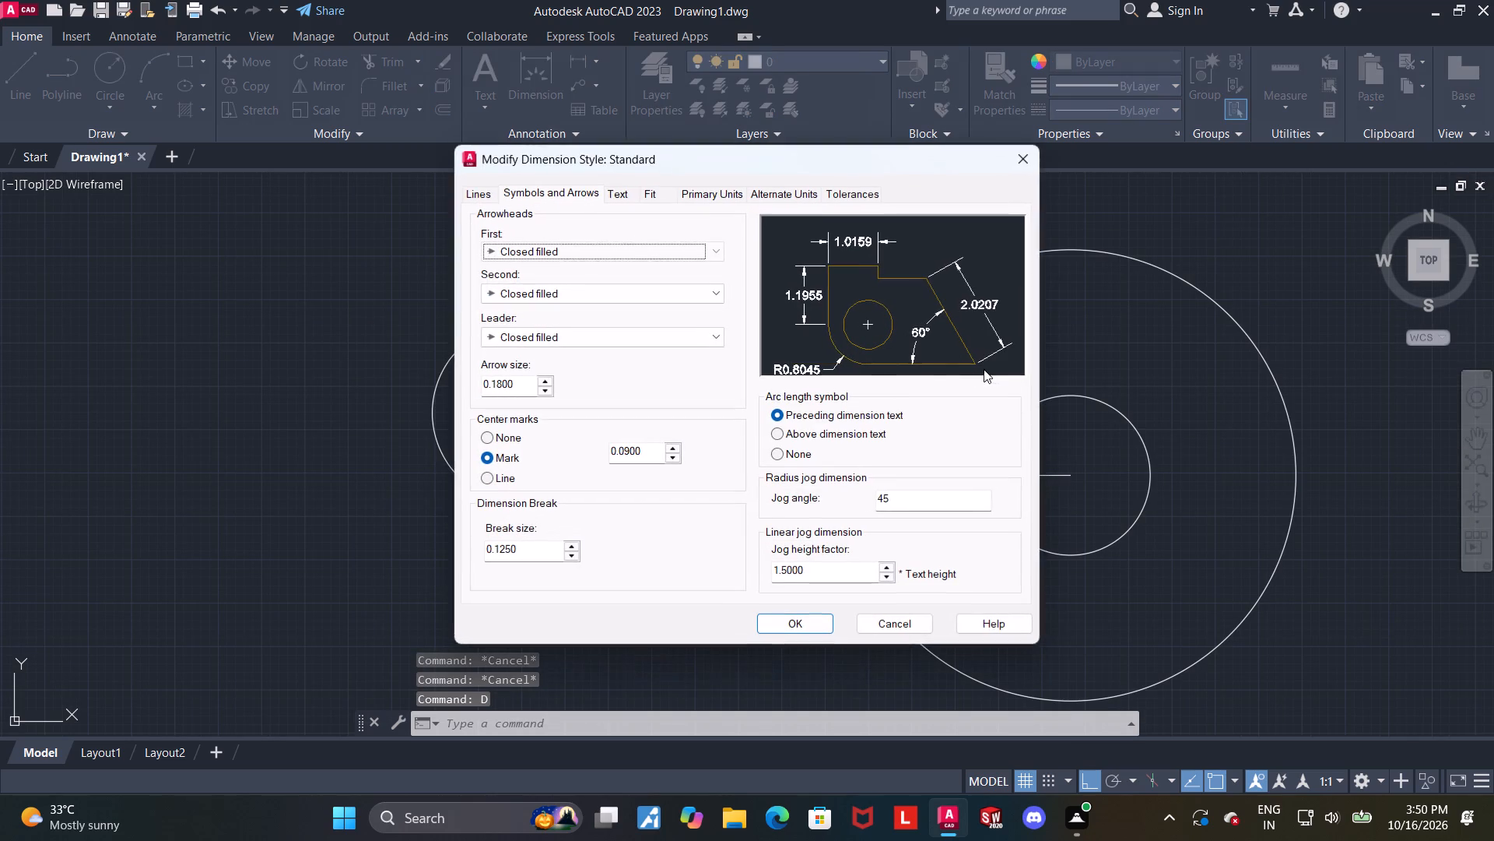
click(702, 198)
click(696, 254)
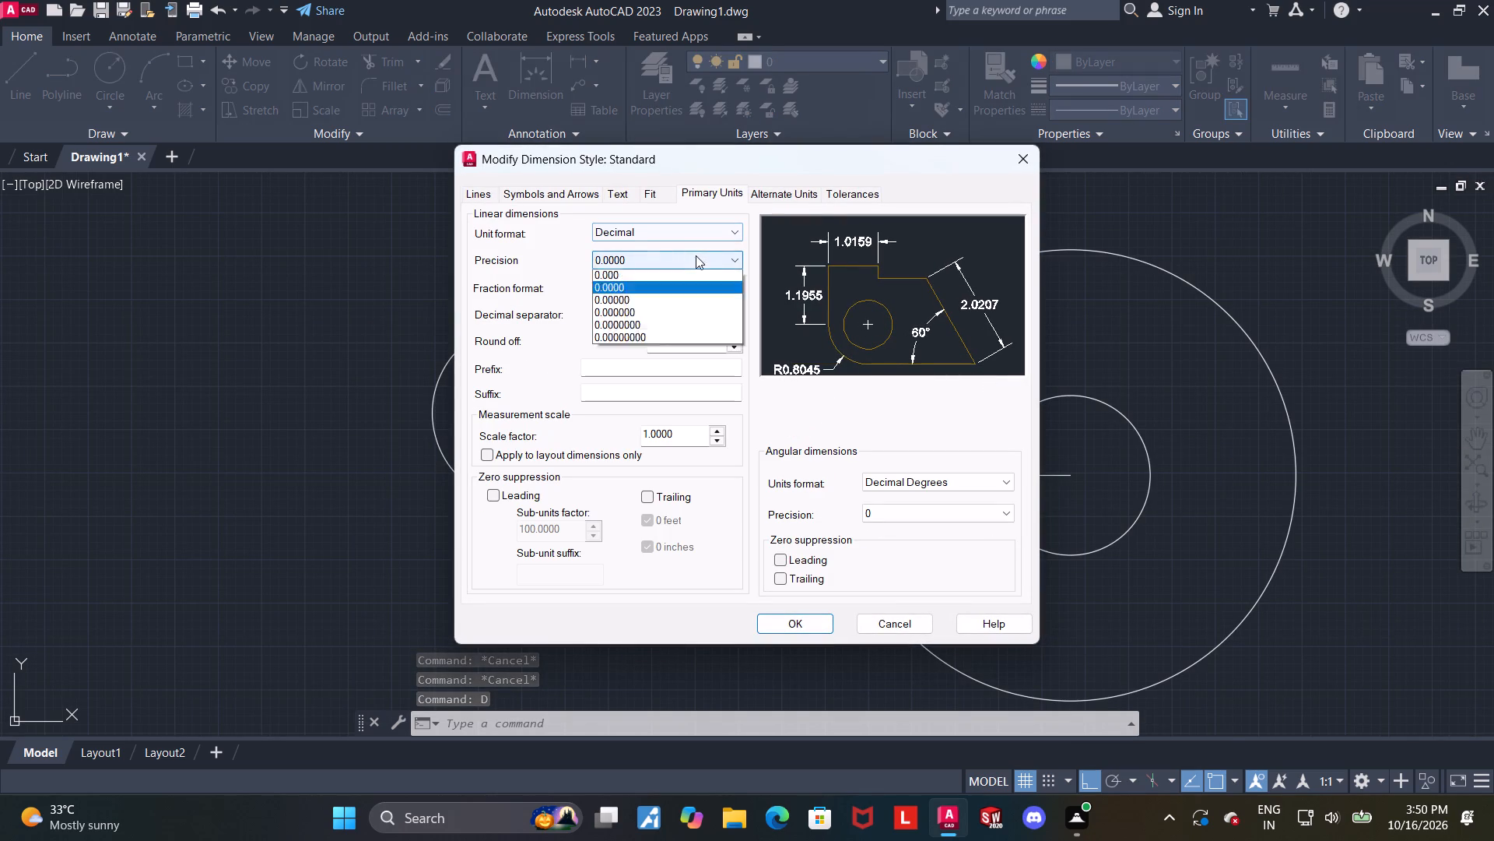
click(661, 277)
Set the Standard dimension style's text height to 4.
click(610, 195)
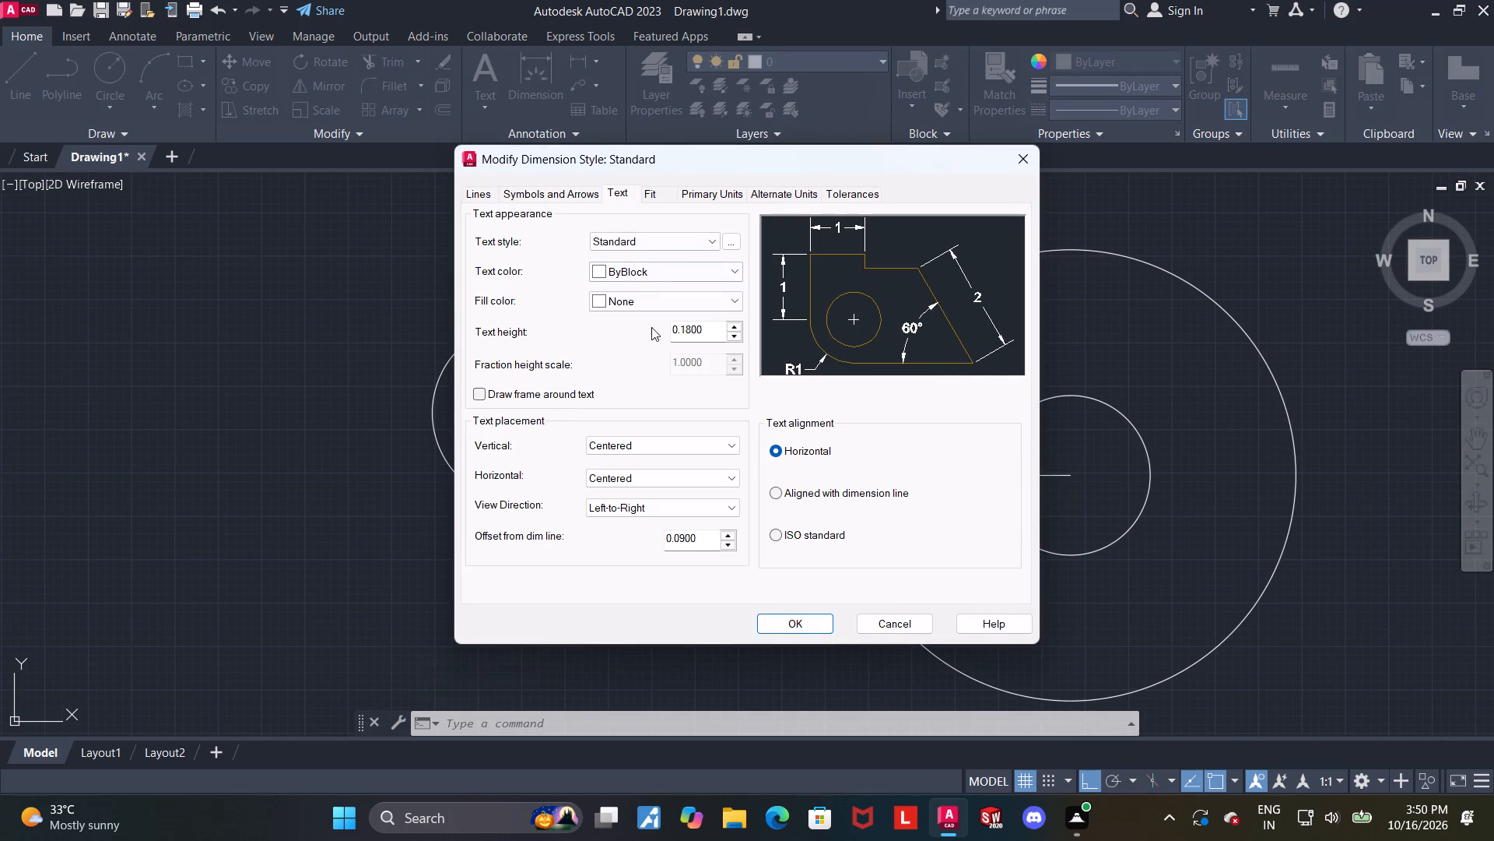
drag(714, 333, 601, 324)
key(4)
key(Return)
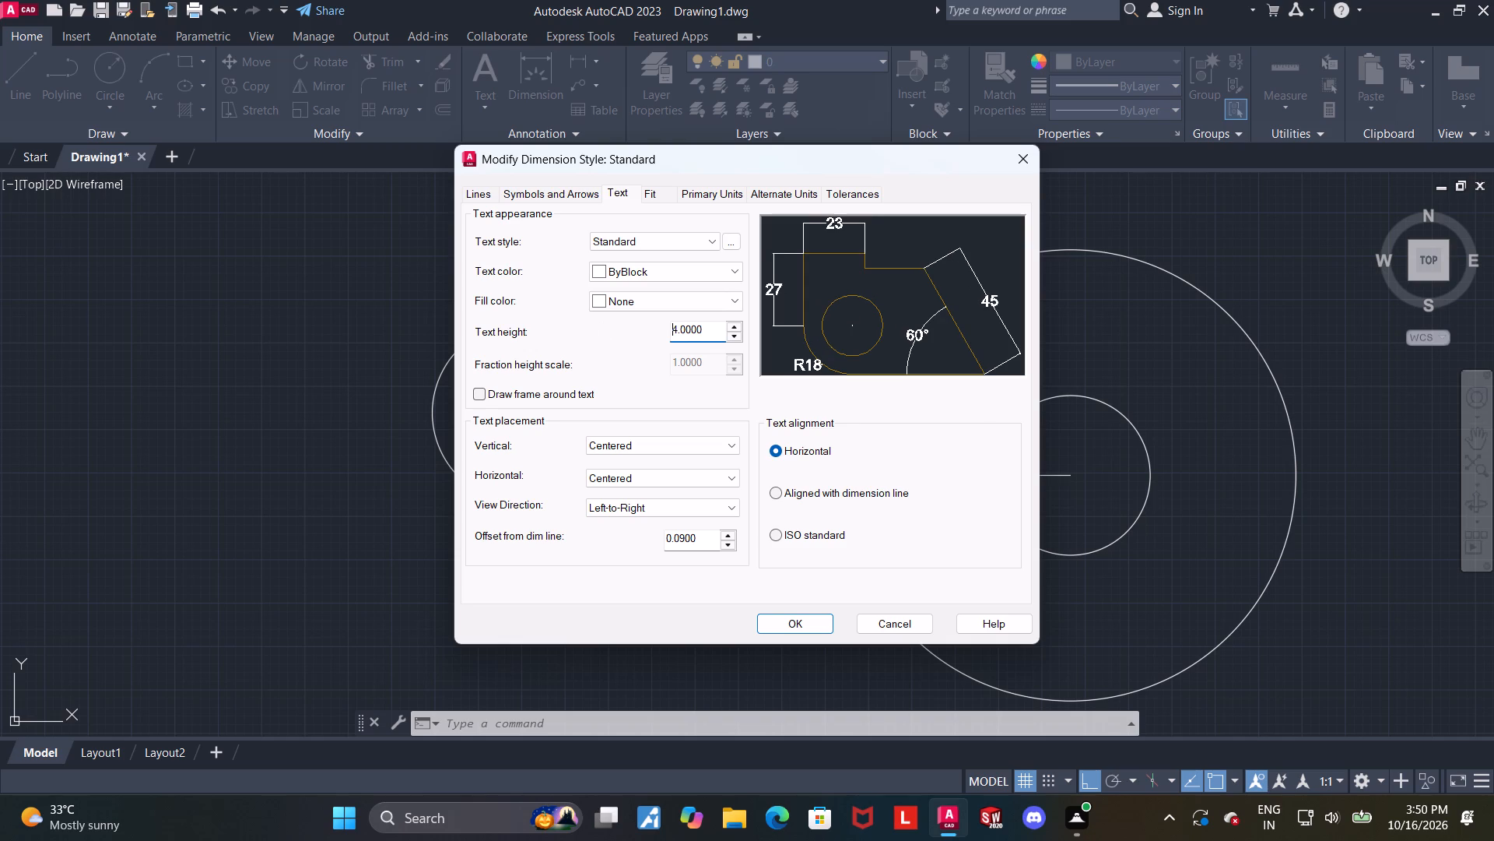
Set the Standard dimension style's arrow size to 3.
click(570, 196)
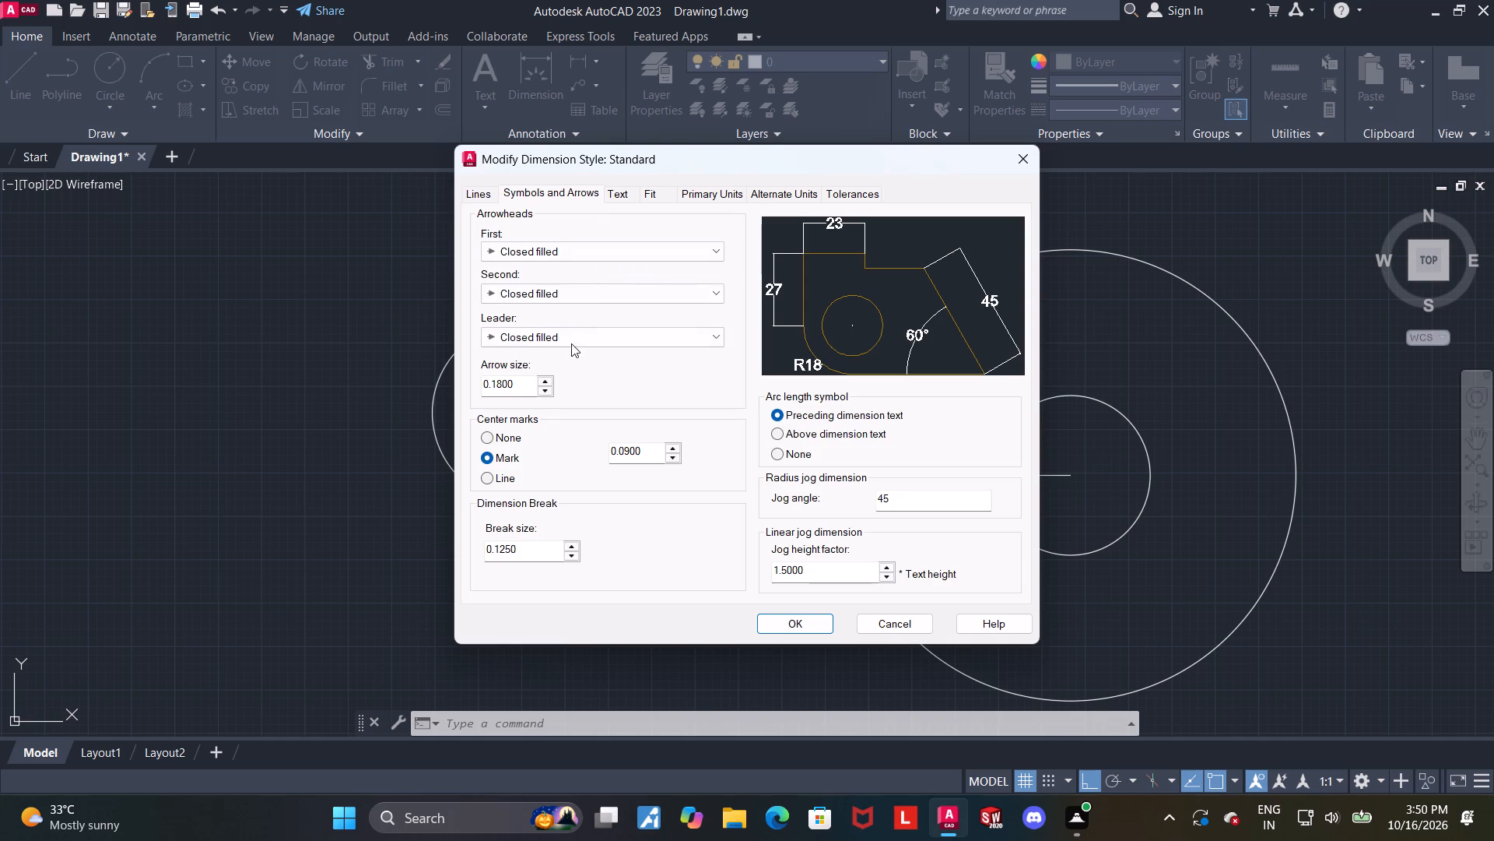
drag(531, 385, 315, 396)
key(3)
key(Return)
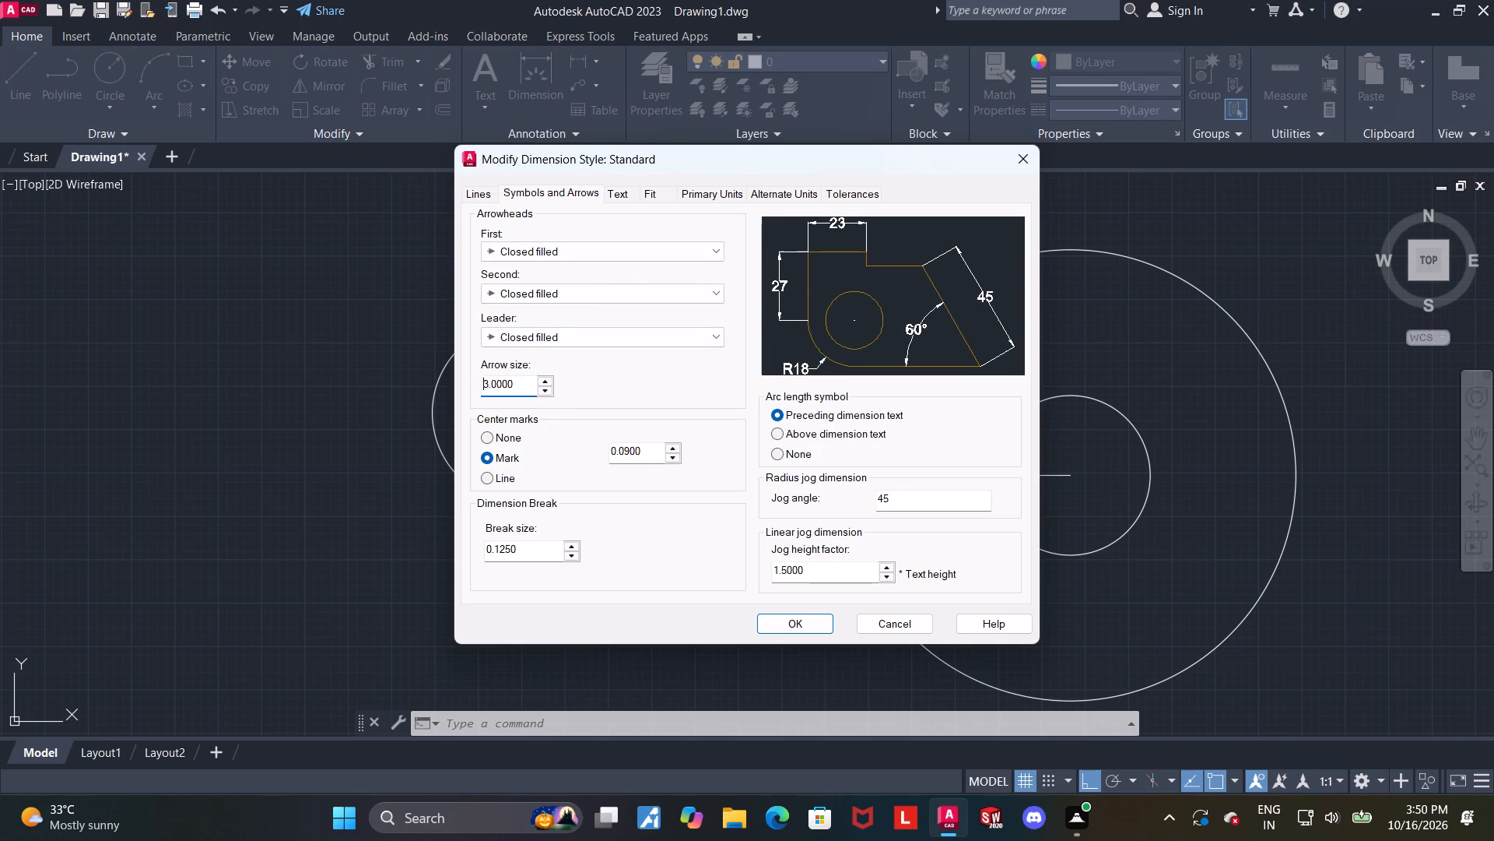
Set the Standard dimension style's text height to 5, save the style and close the style manager.
click(612, 203)
click(615, 198)
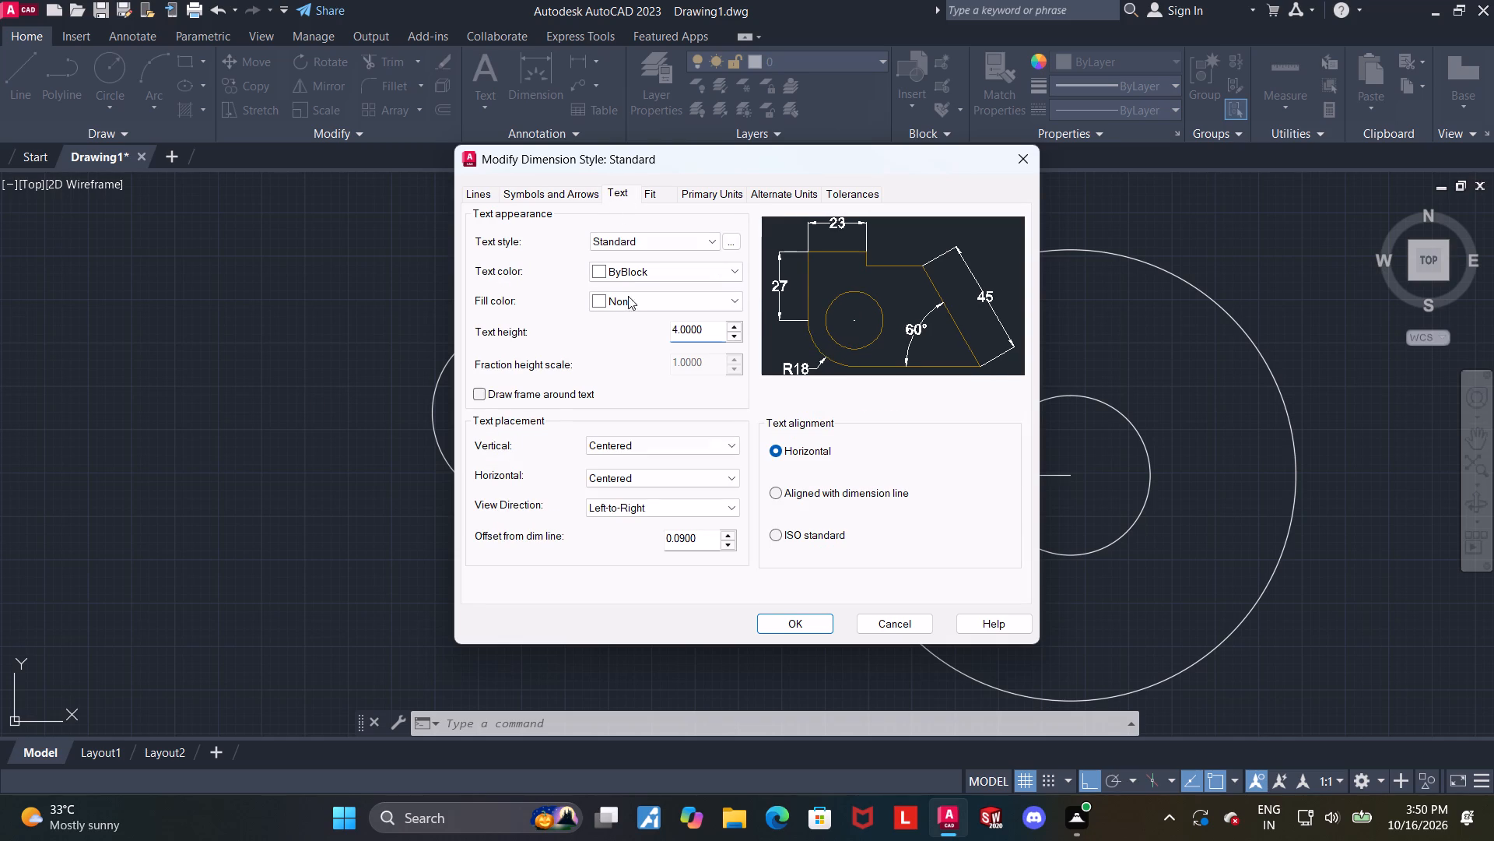
drag(721, 336, 418, 320)
key(5)
key(Return)
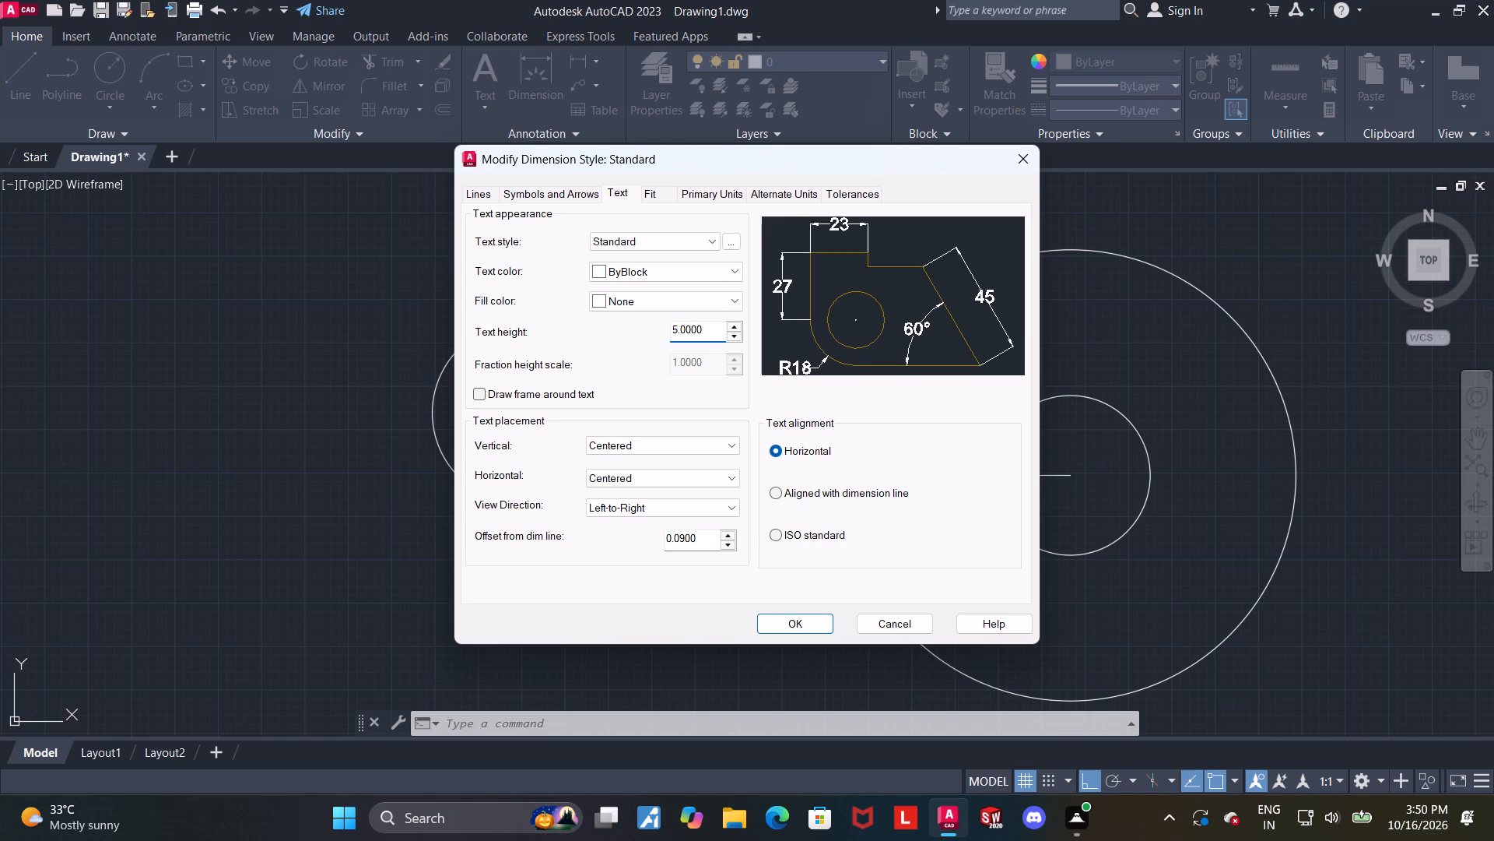
click(811, 622)
click(854, 554)
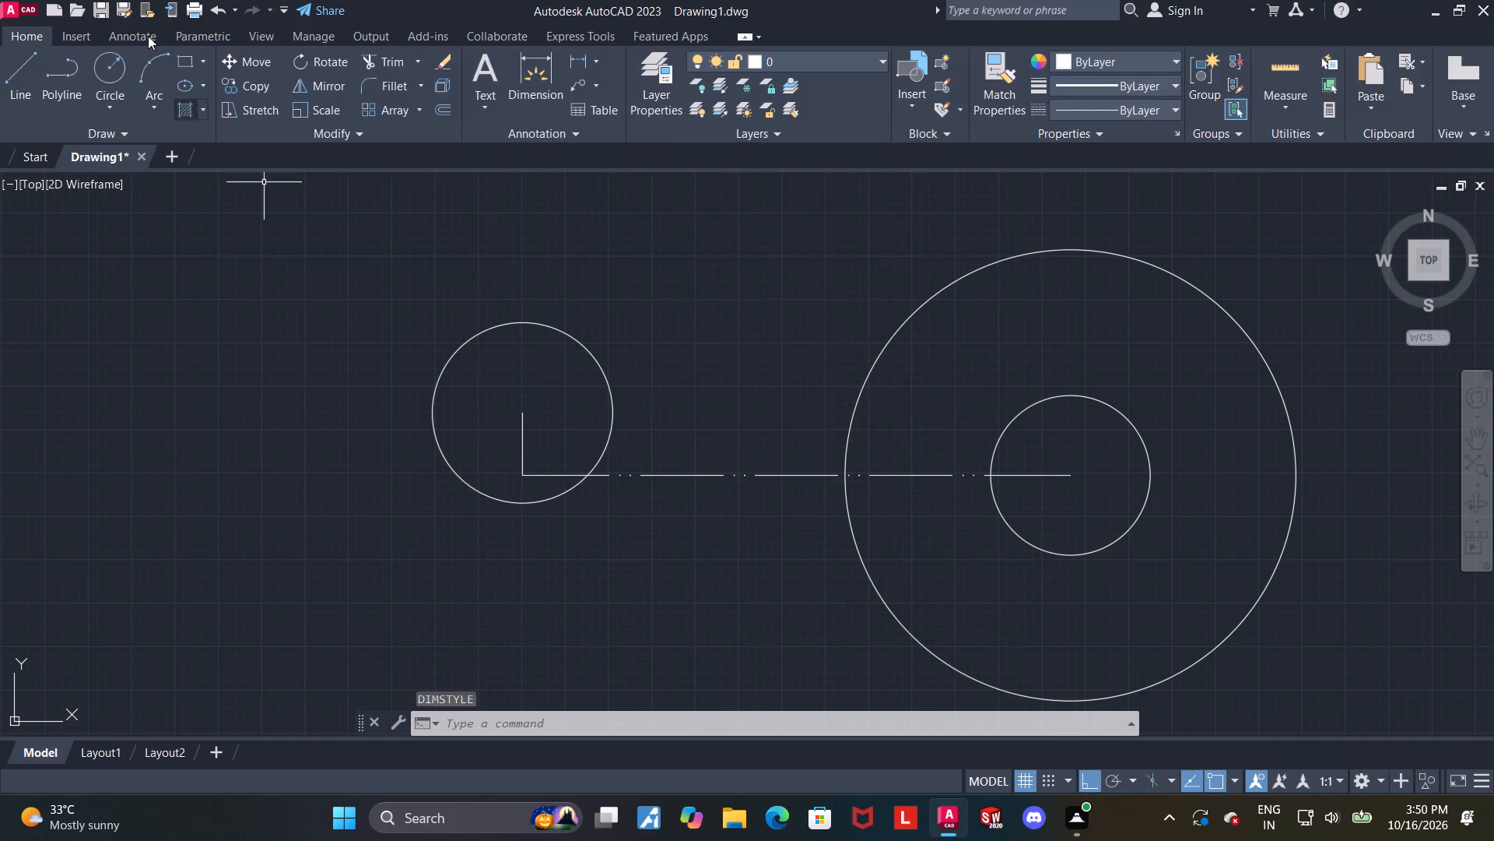
Add a diameter dimension to the small left circle, placed outside it at the lower left.
click(533, 74)
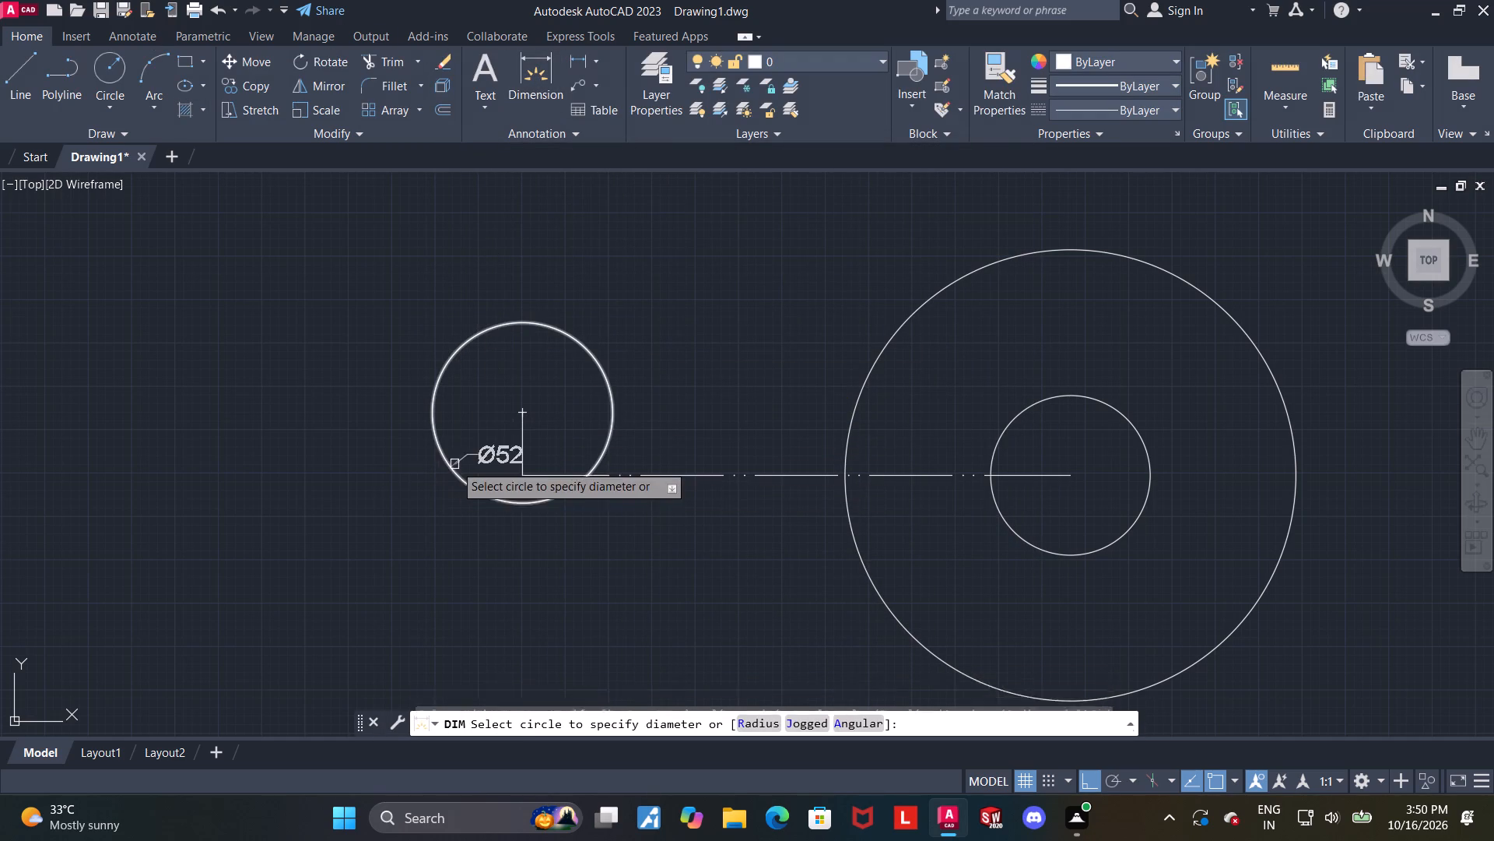
click(444, 468)
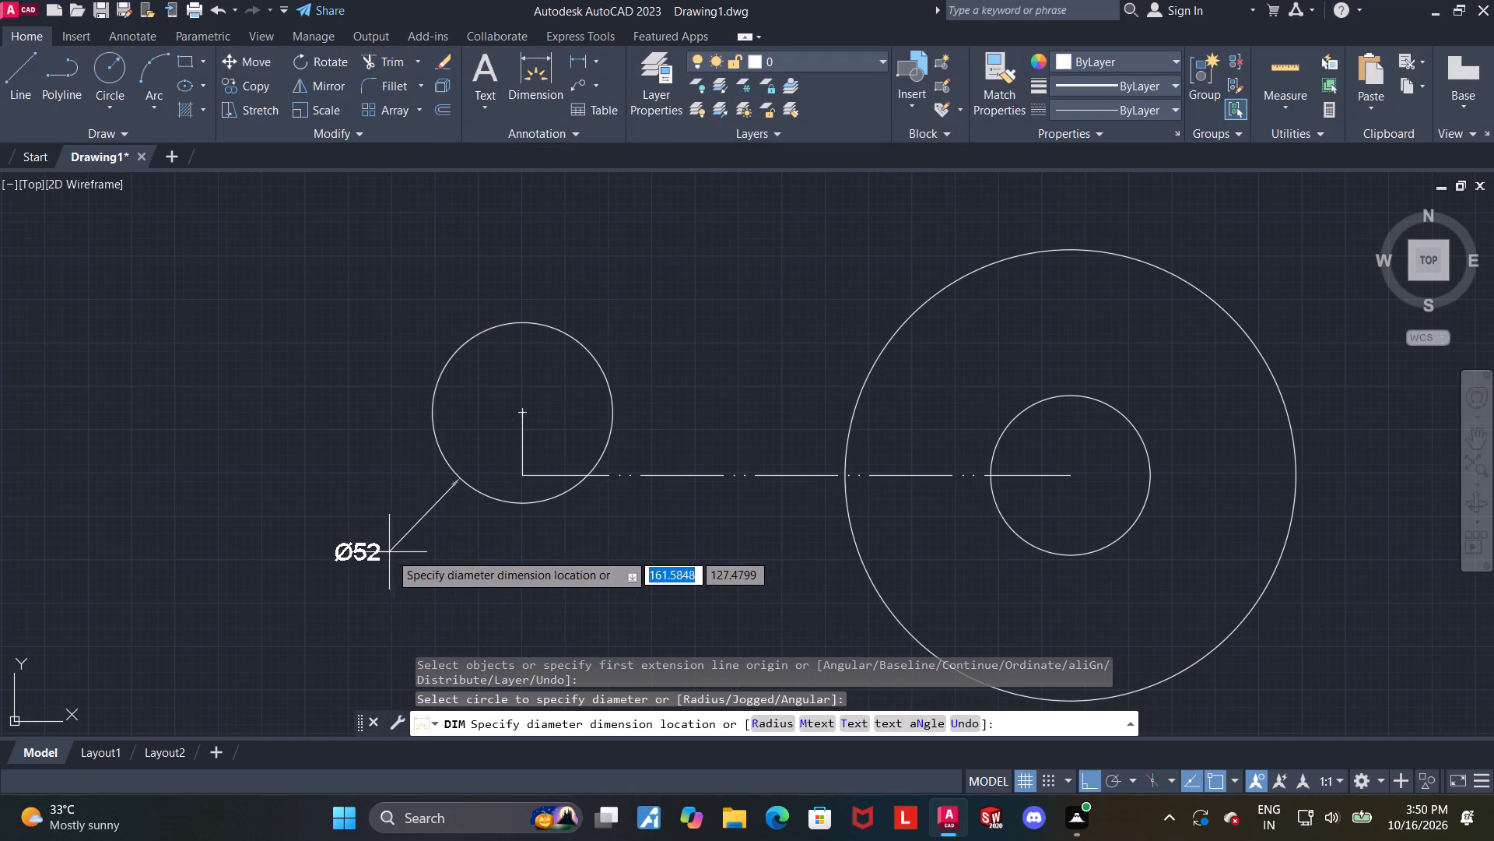
click(411, 533)
key(Escape)
Add a diameter dimension to the outer concentric circle, placed outside it at the upper right.
scroll(414, 435, down, 1)
scroll(751, 318, up, 1)
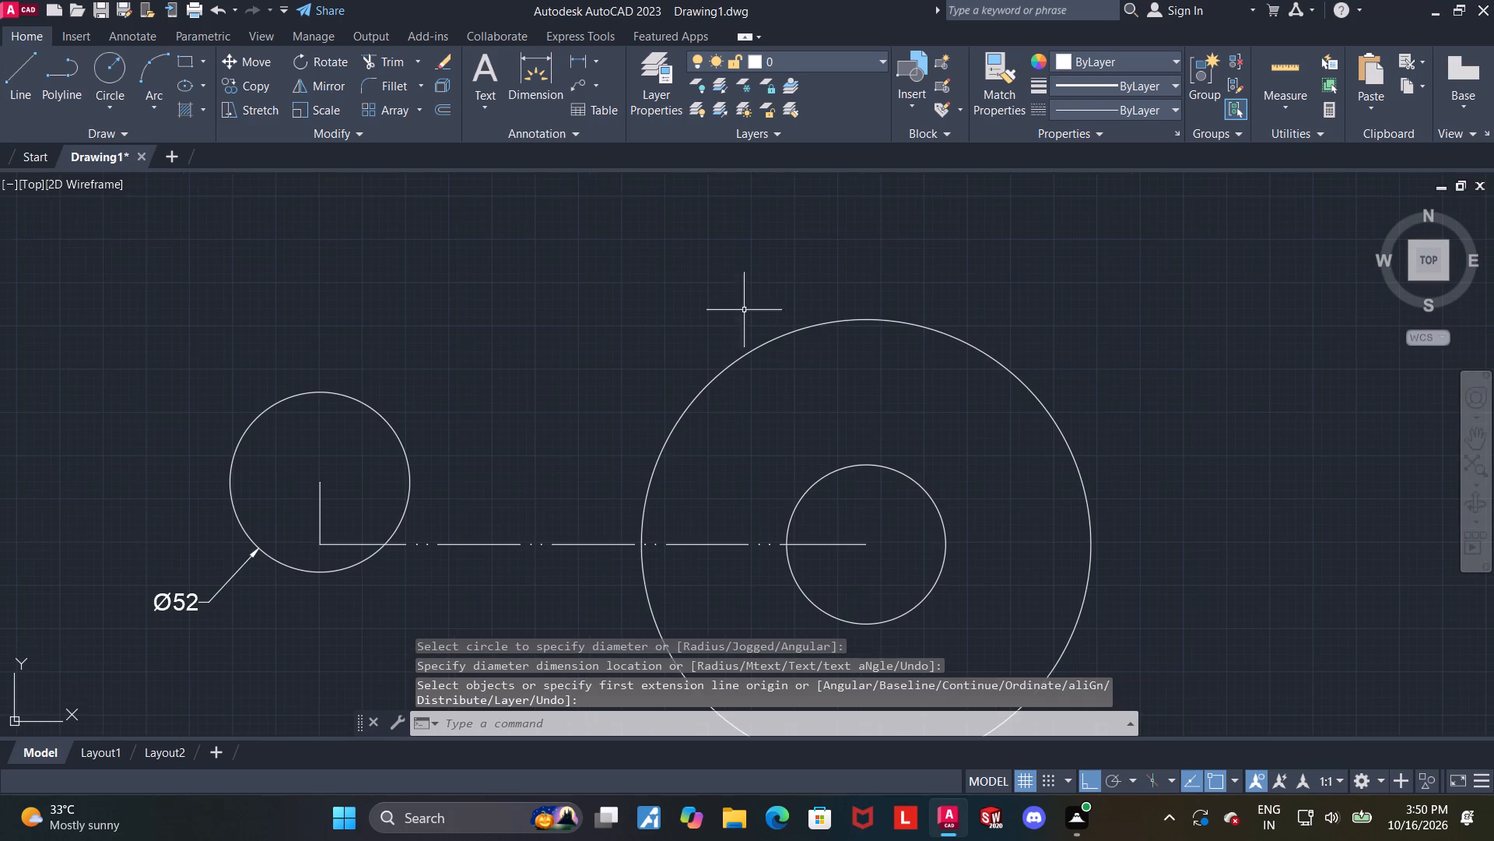
click(534, 83)
click(993, 355)
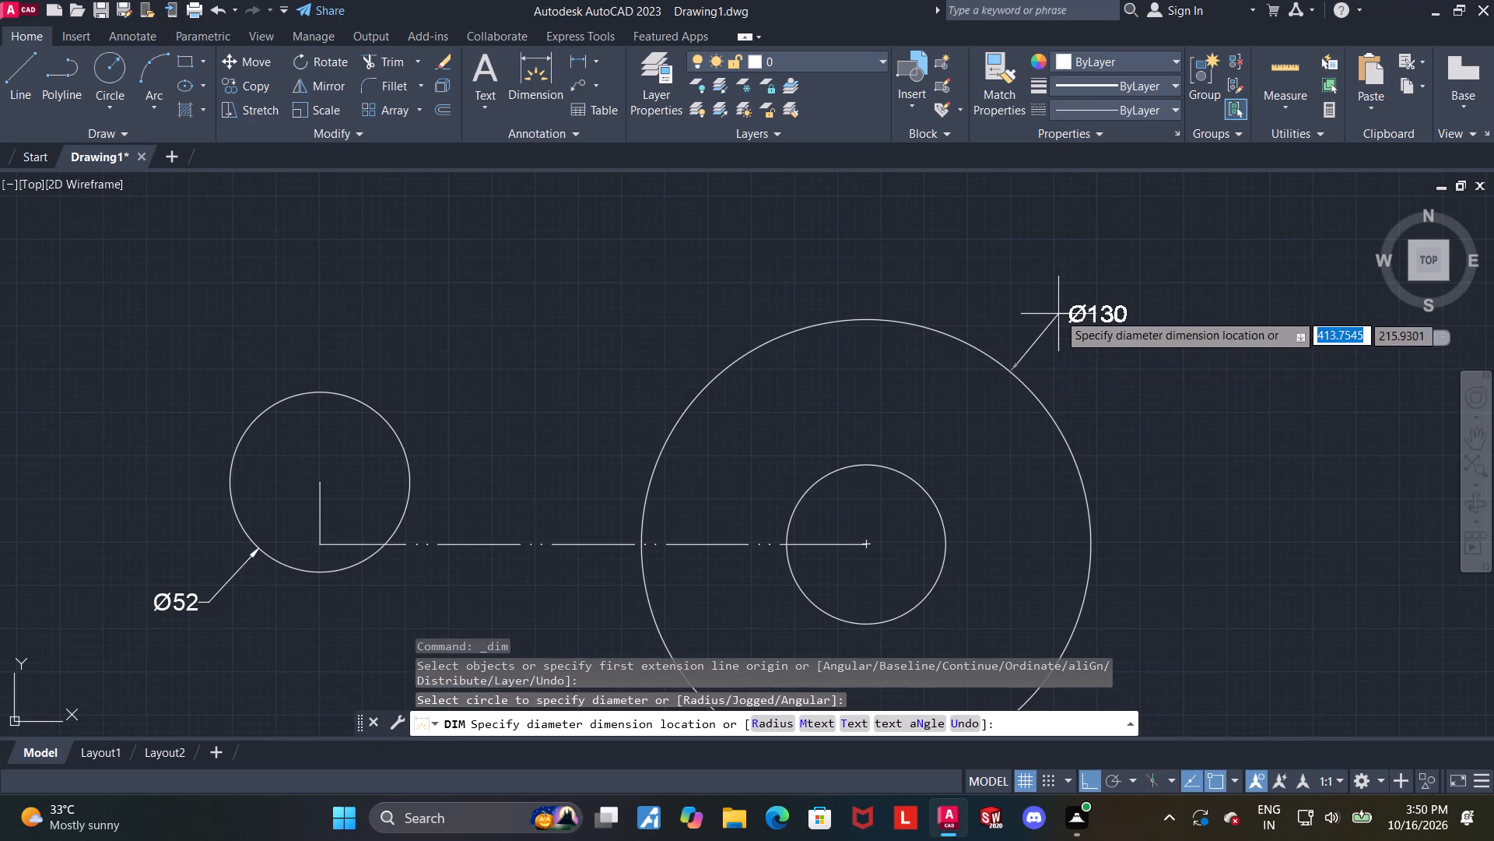
click(1058, 312)
scroll(1047, 308, down, 1)
key(Escape)
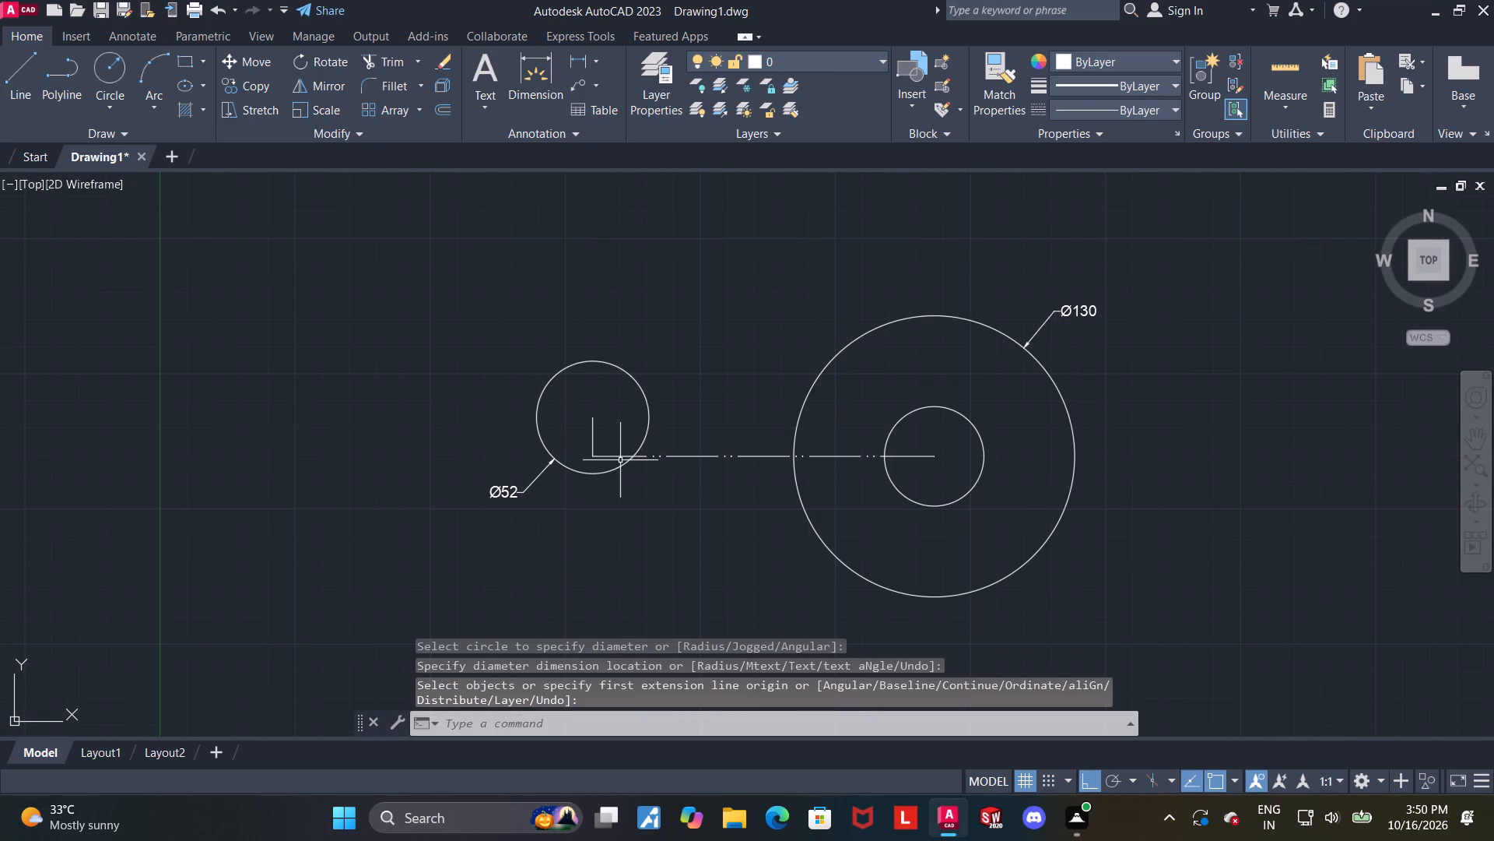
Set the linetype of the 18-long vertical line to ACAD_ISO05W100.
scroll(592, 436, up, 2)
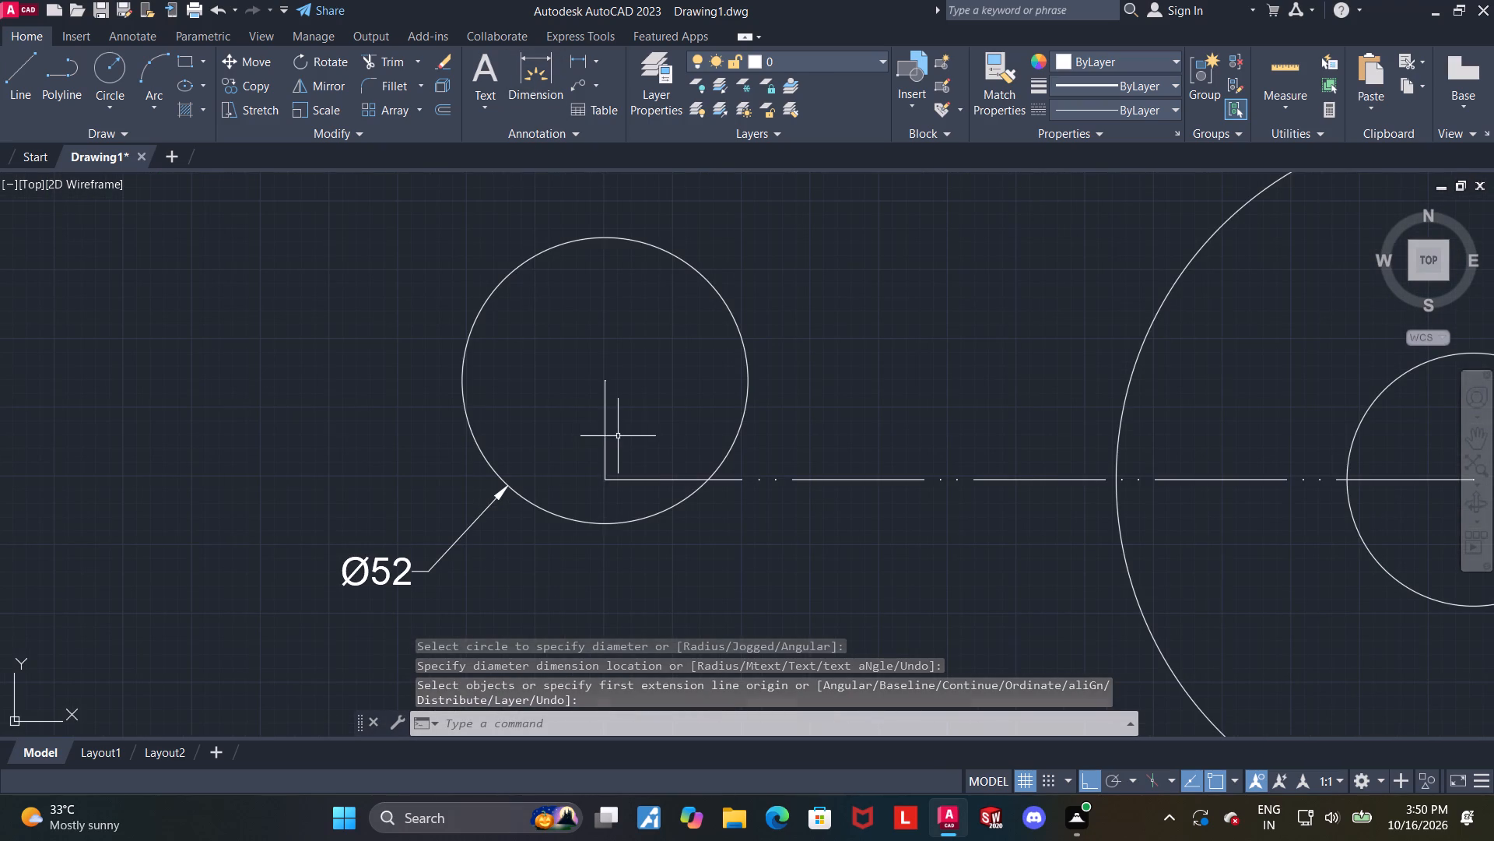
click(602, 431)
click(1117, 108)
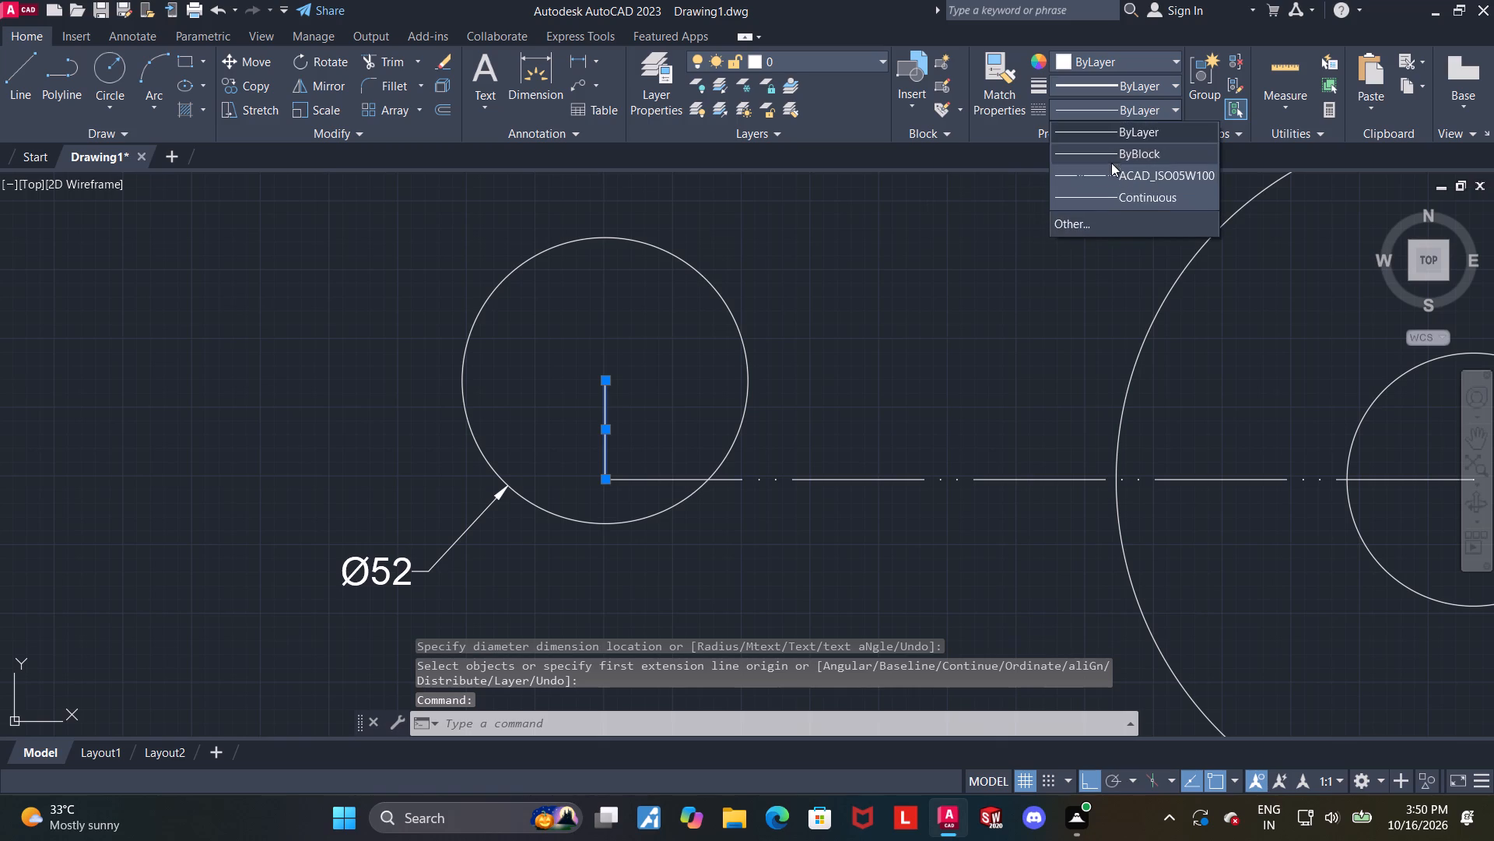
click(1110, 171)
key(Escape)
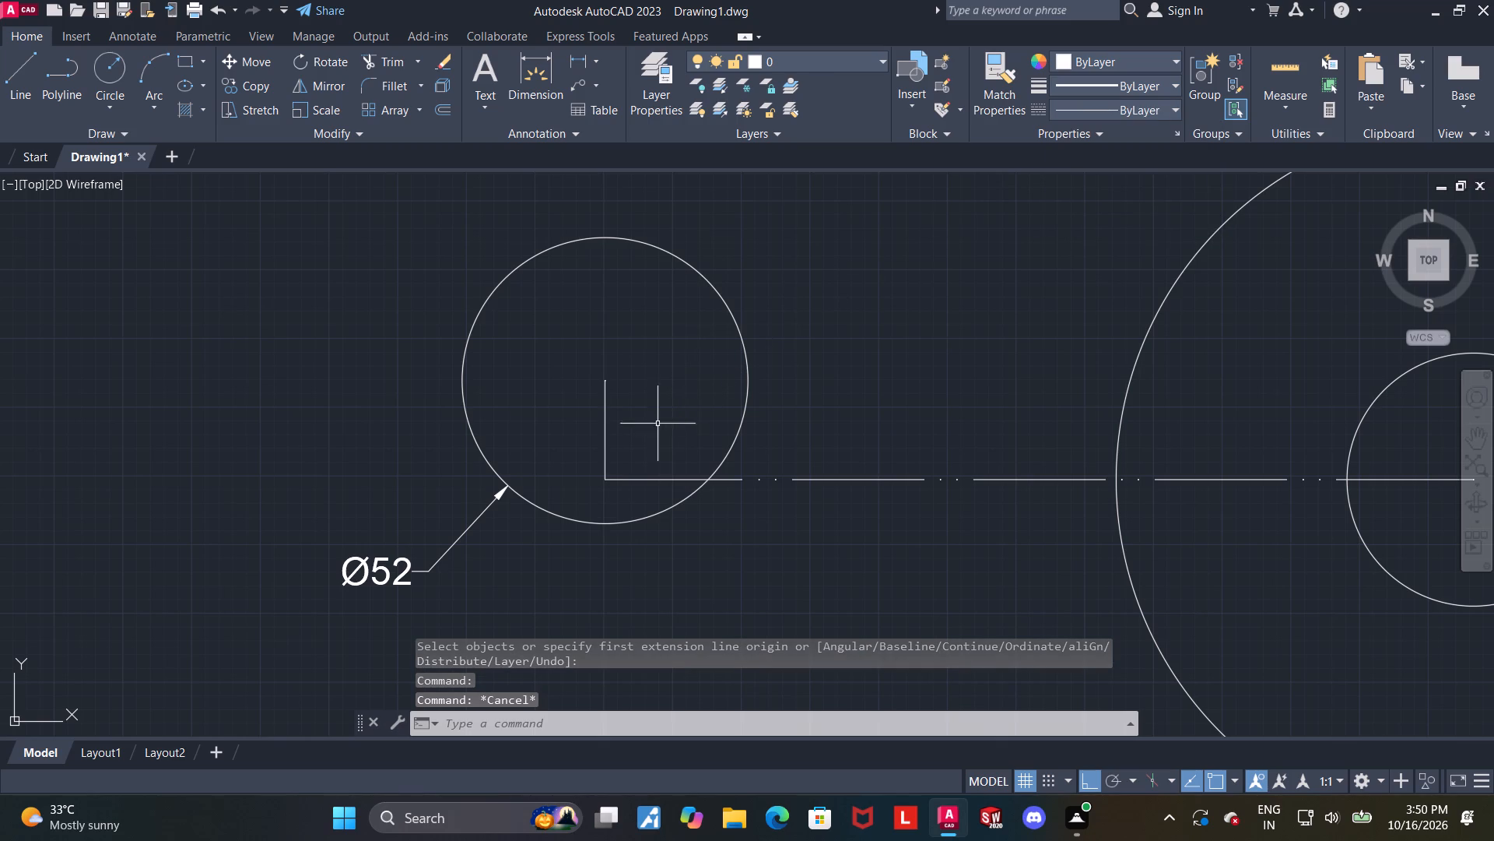
Delete the 18-long vertical line inside the 52-diameter circle.
click(606, 414)
key(Delete)
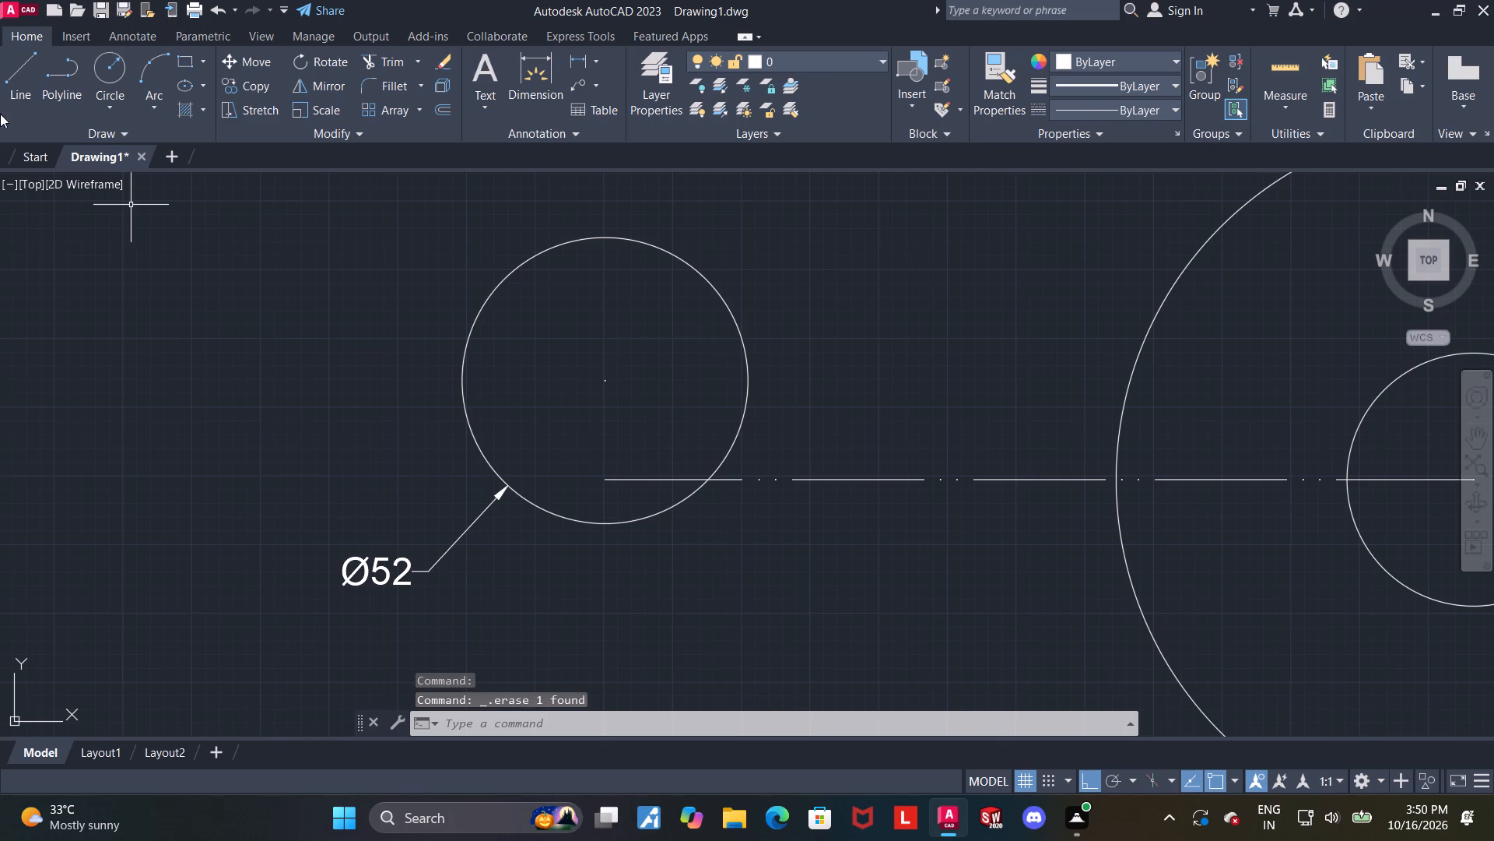
Draw a vertical line through the 52-diameter circle's centre, extending past the circle above and below.
click(17, 73)
scroll(352, 390, down, 1)
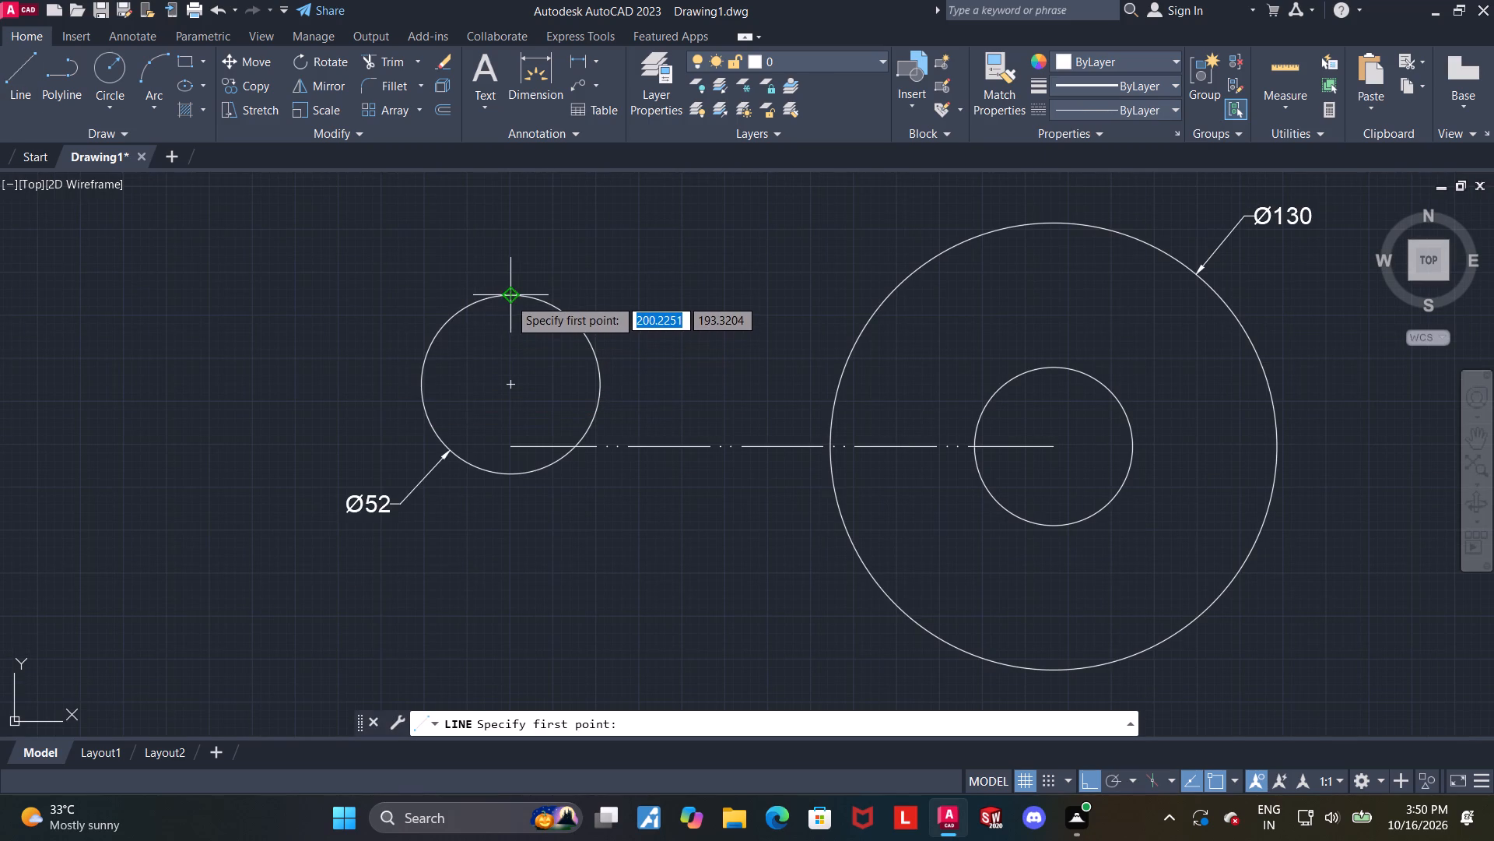
click(509, 244)
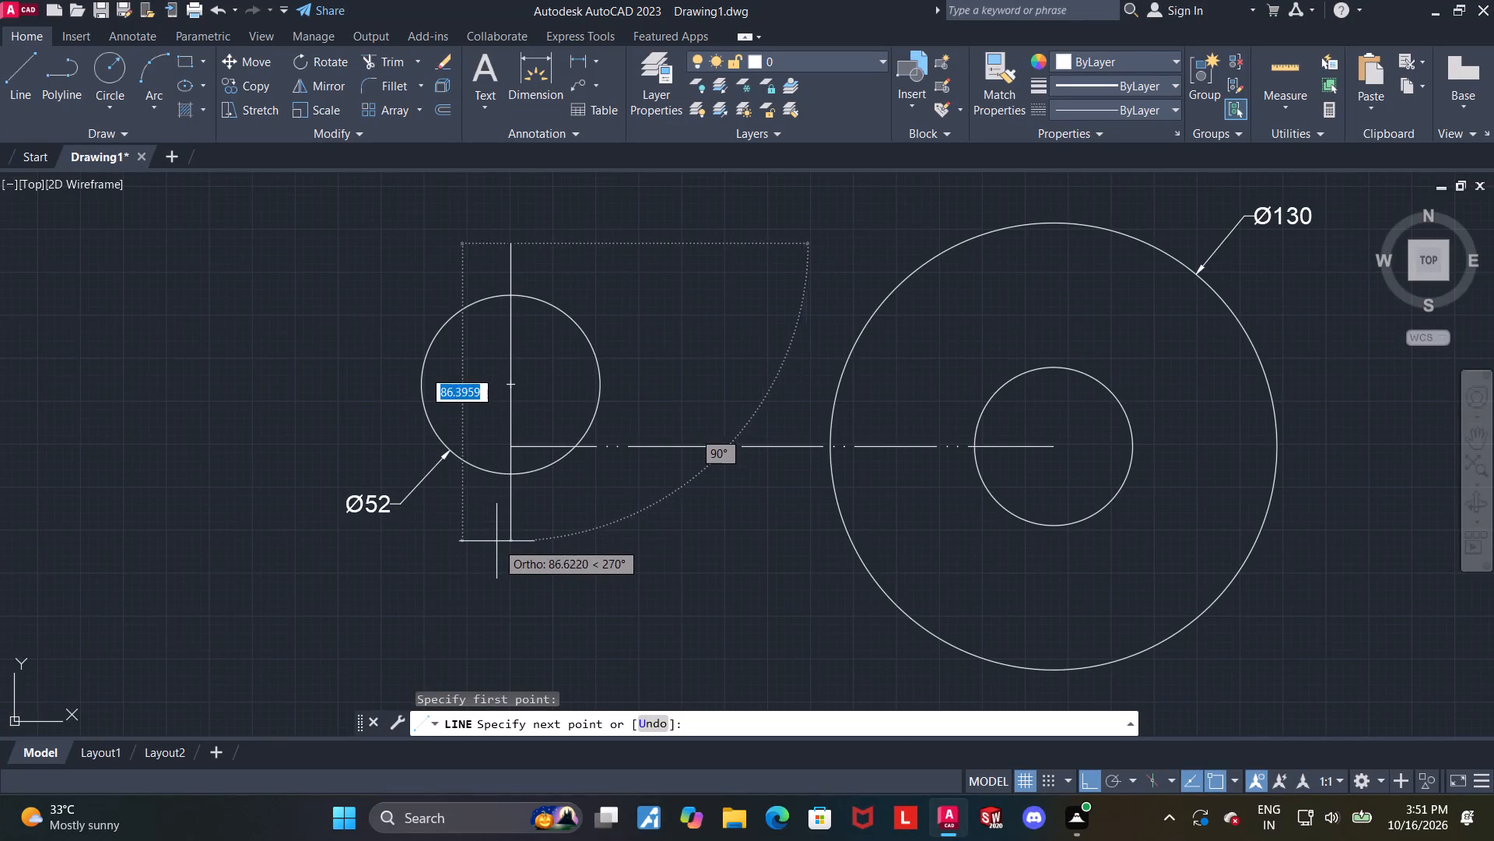
click(495, 508)
key(Escape)
Set the linetype of the vertical line through the 52-diameter circle to ACAD_ISO05W100.
click(508, 491)
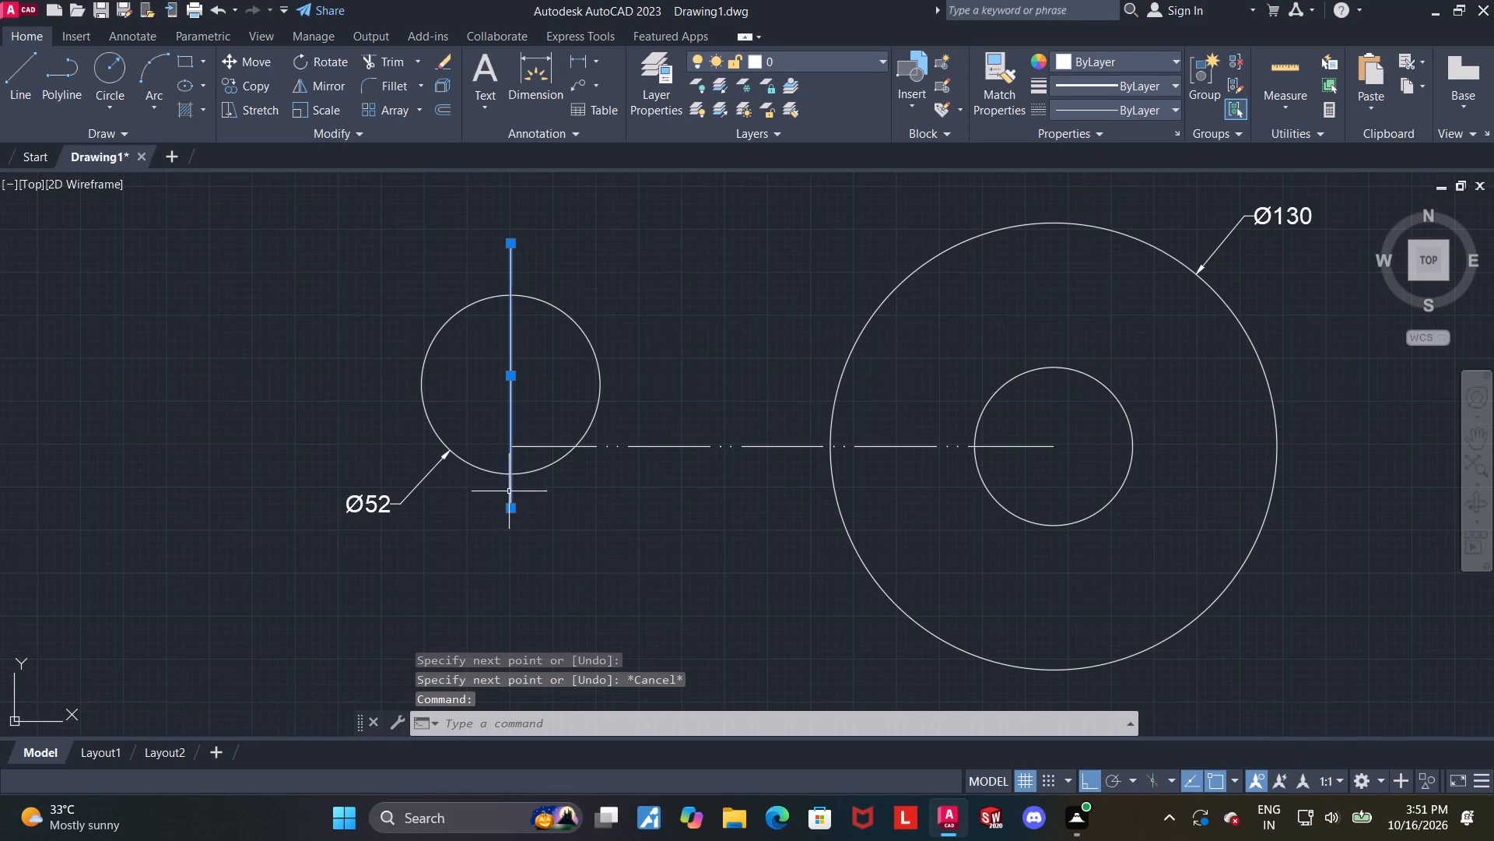
click(1131, 109)
click(1103, 175)
key(Escape)
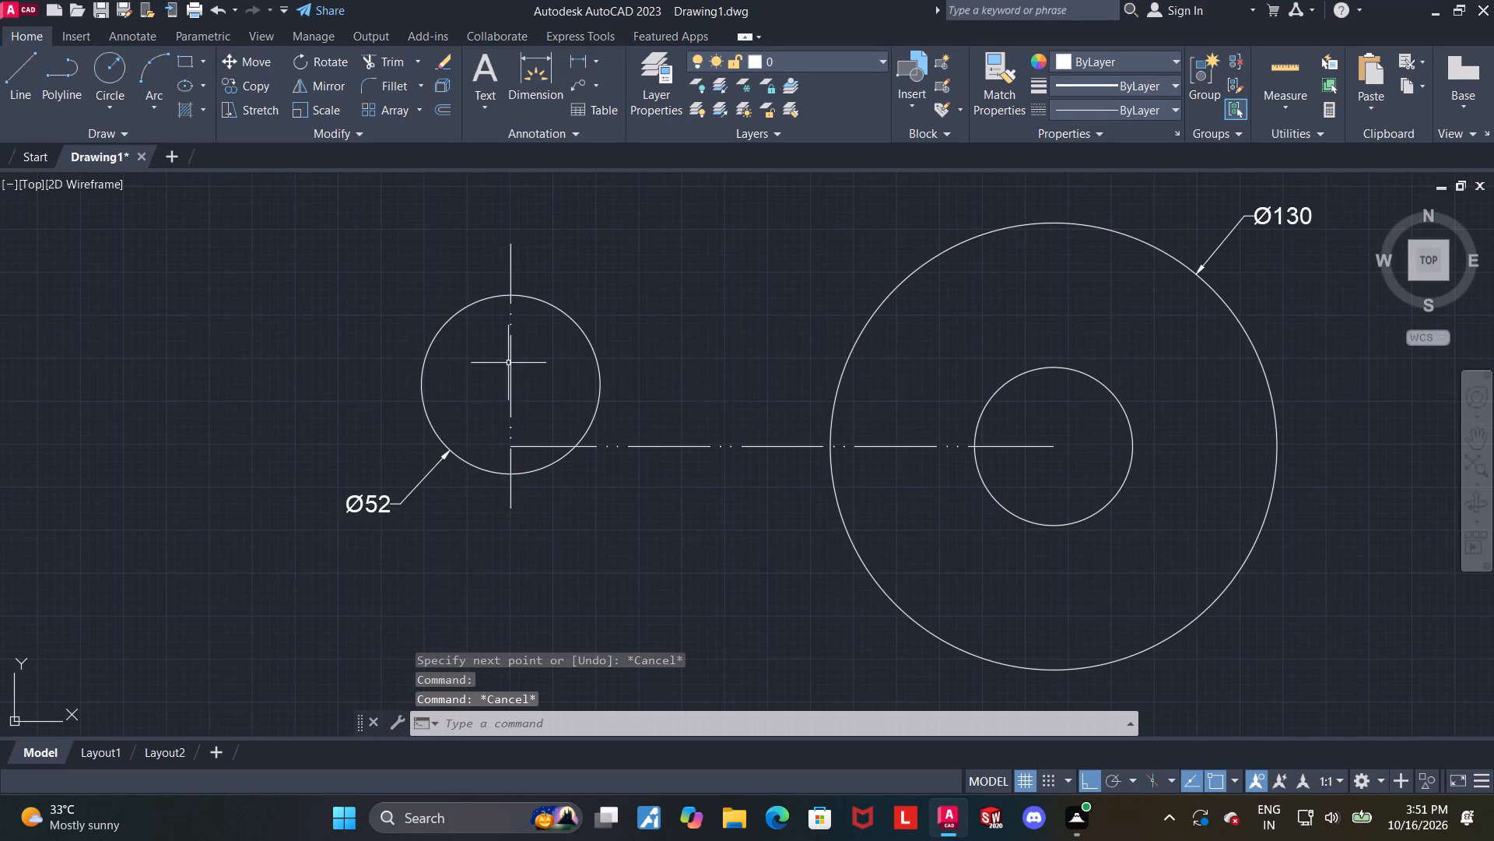
Draw a horizontal line about 70 long through the 52-diameter circle's centre, extending past the circle on both sides.
scroll(503, 361, down, 1)
scroll(503, 361, up, 2)
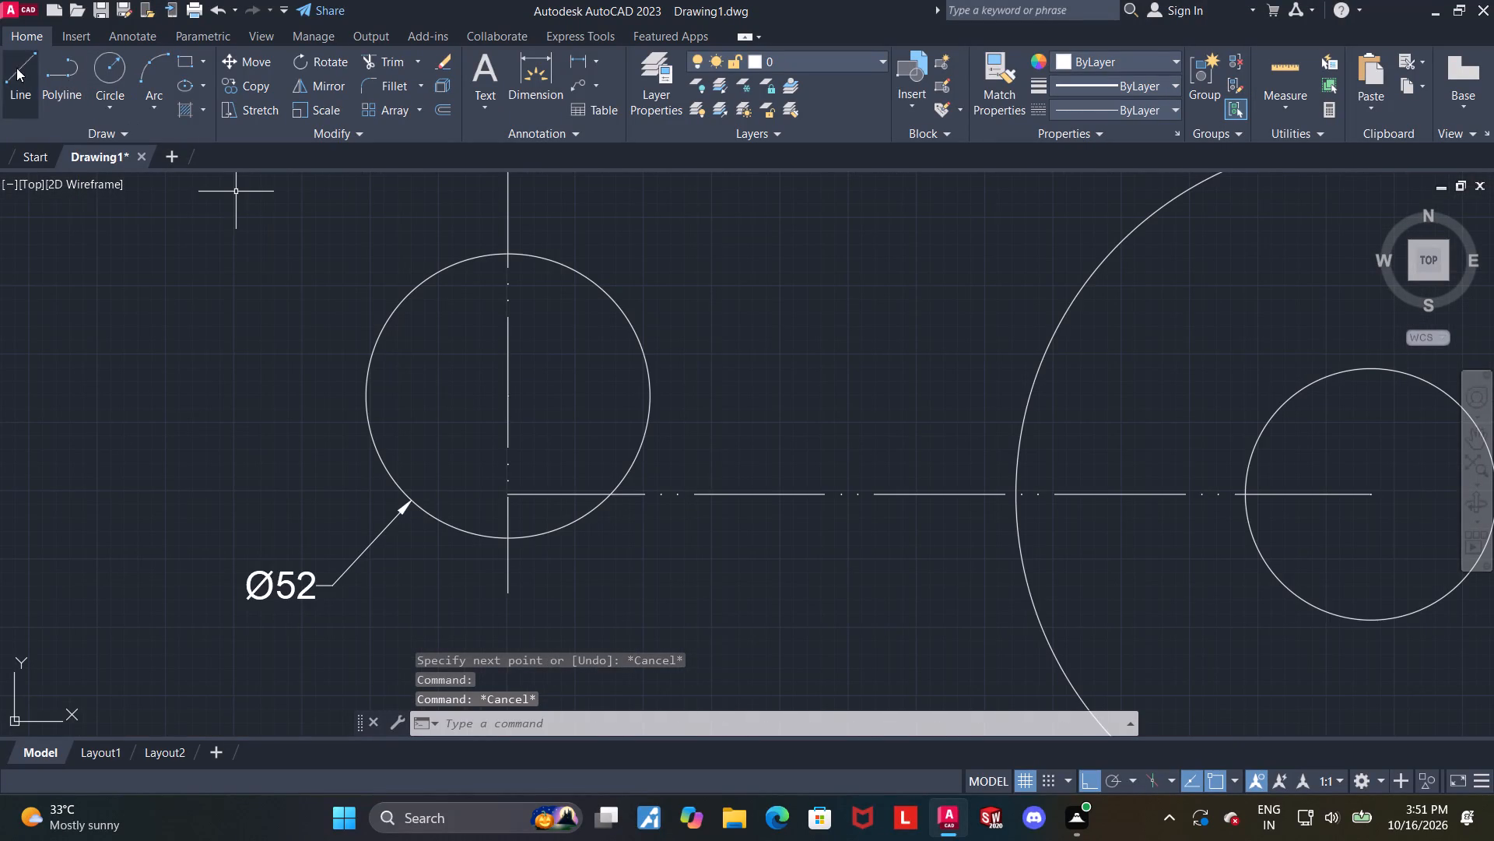
click(16, 68)
click(326, 390)
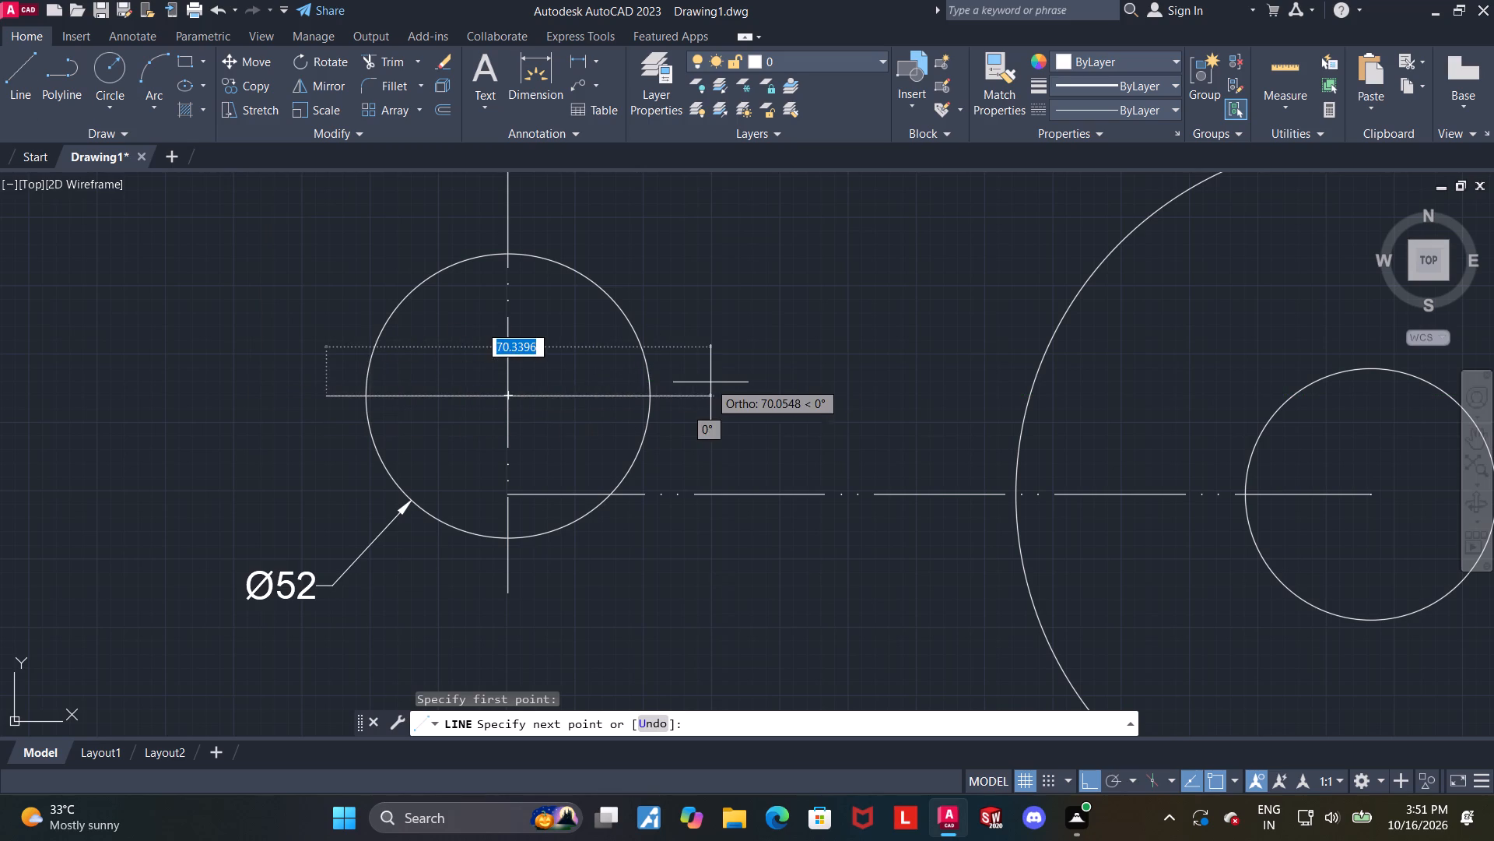
click(710, 382)
key(Escape)
Set the linetype of the horizontal line through the 52-diameter circle to ACAD_ISO05W100.
click(586, 394)
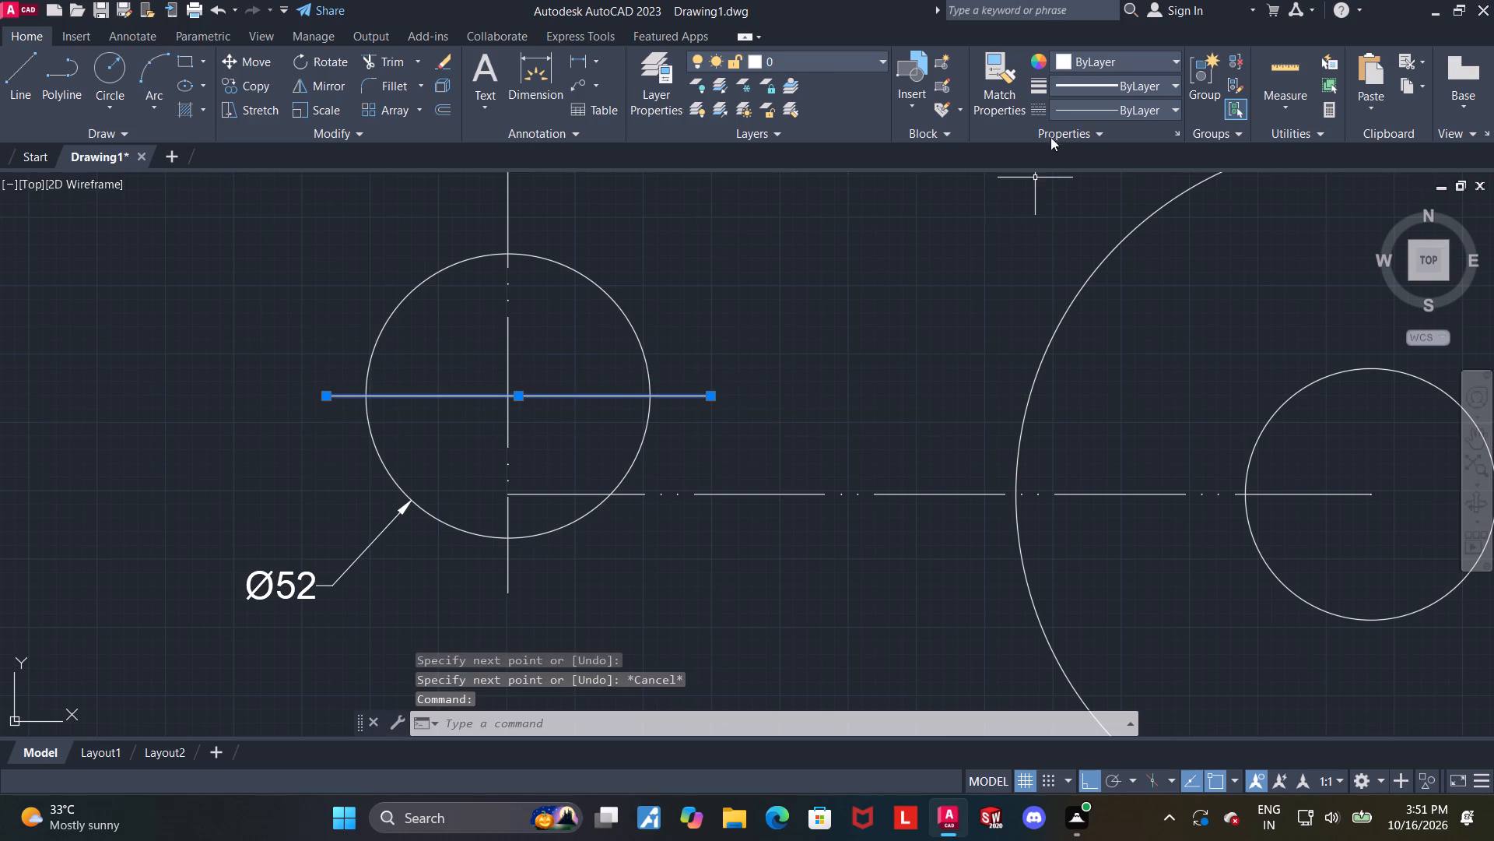
click(1078, 114)
click(1093, 180)
key(Escape)
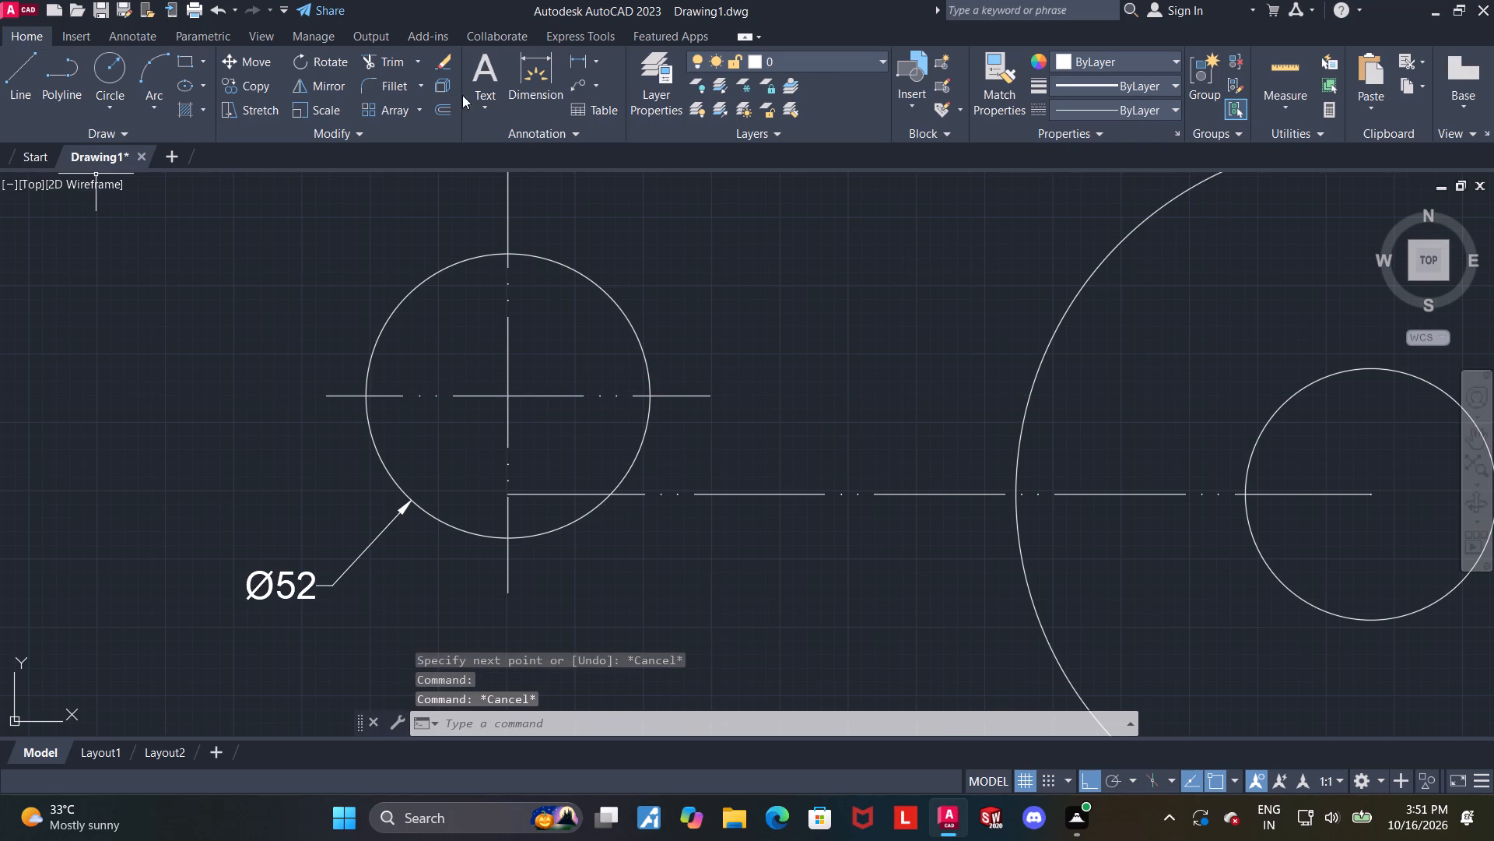
Dimension the vertical distance from the long horizontal centreline's left end to the 52-diameter circle's centre, placing it left of the circle.
click(545, 67)
click(509, 496)
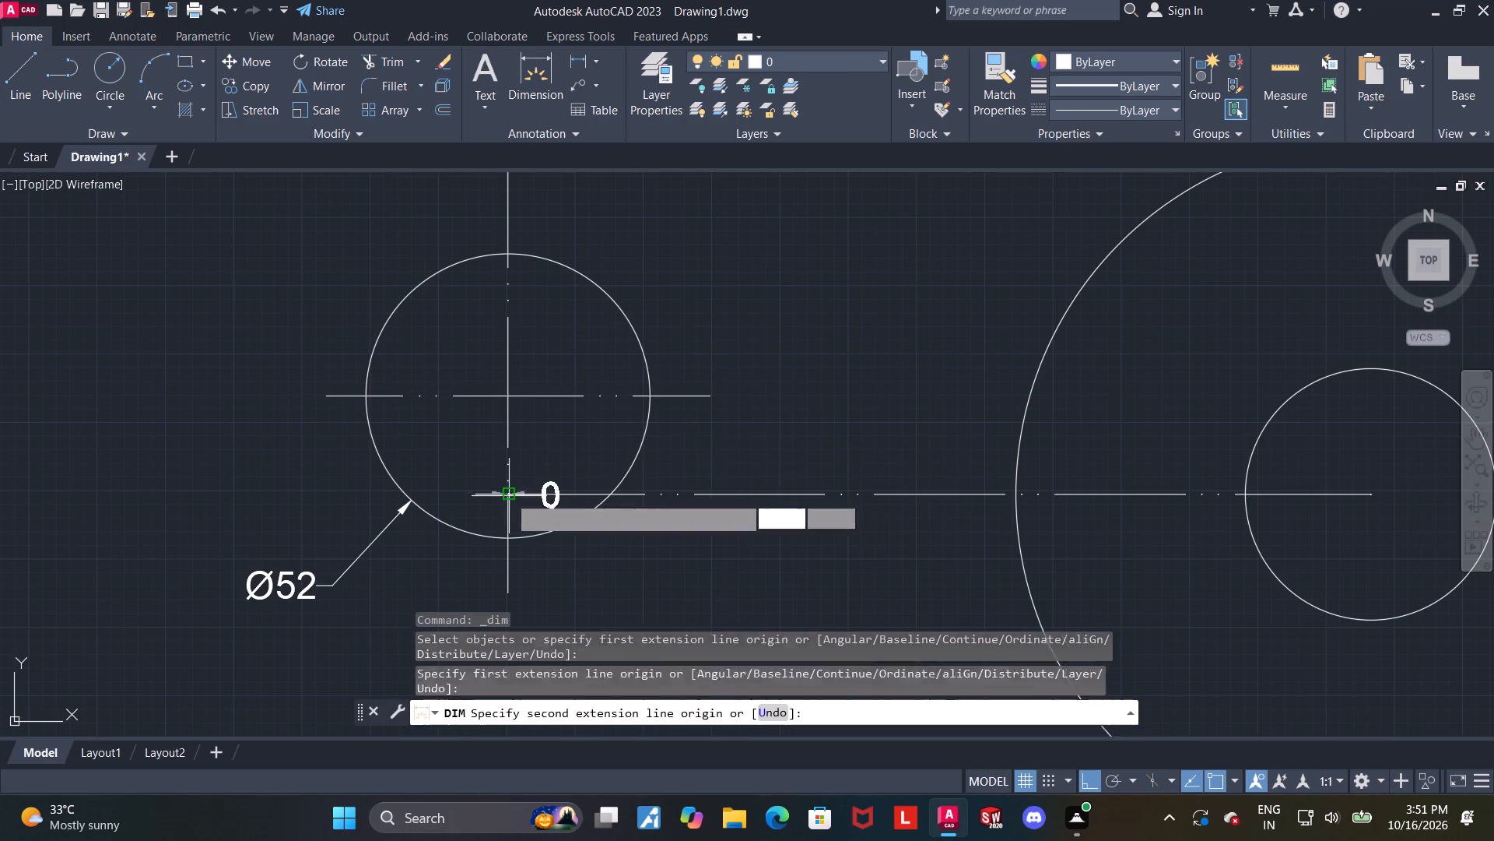
click(507, 397)
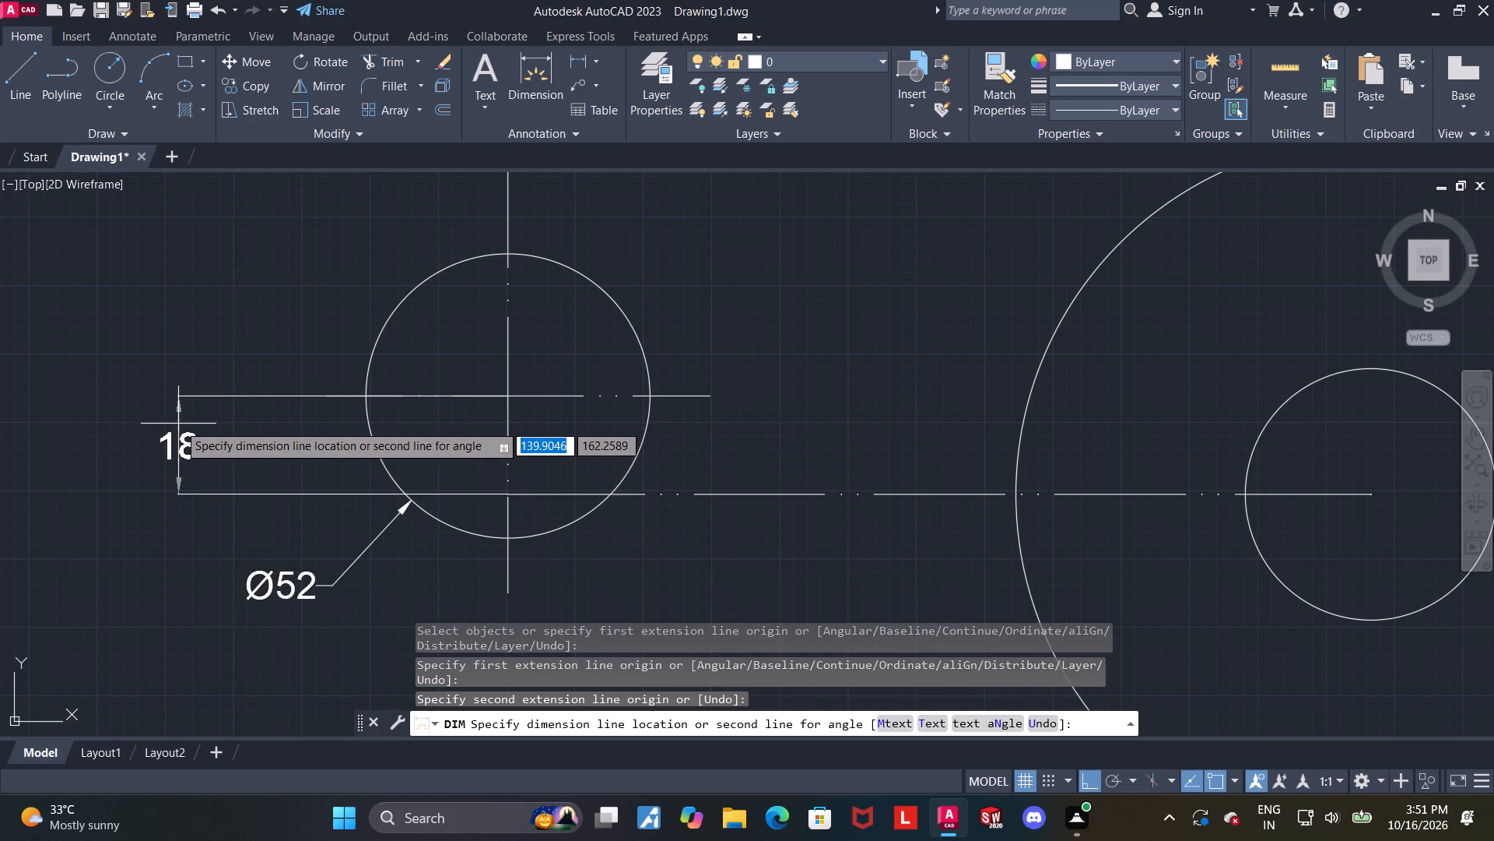
click(177, 424)
key(Escape)
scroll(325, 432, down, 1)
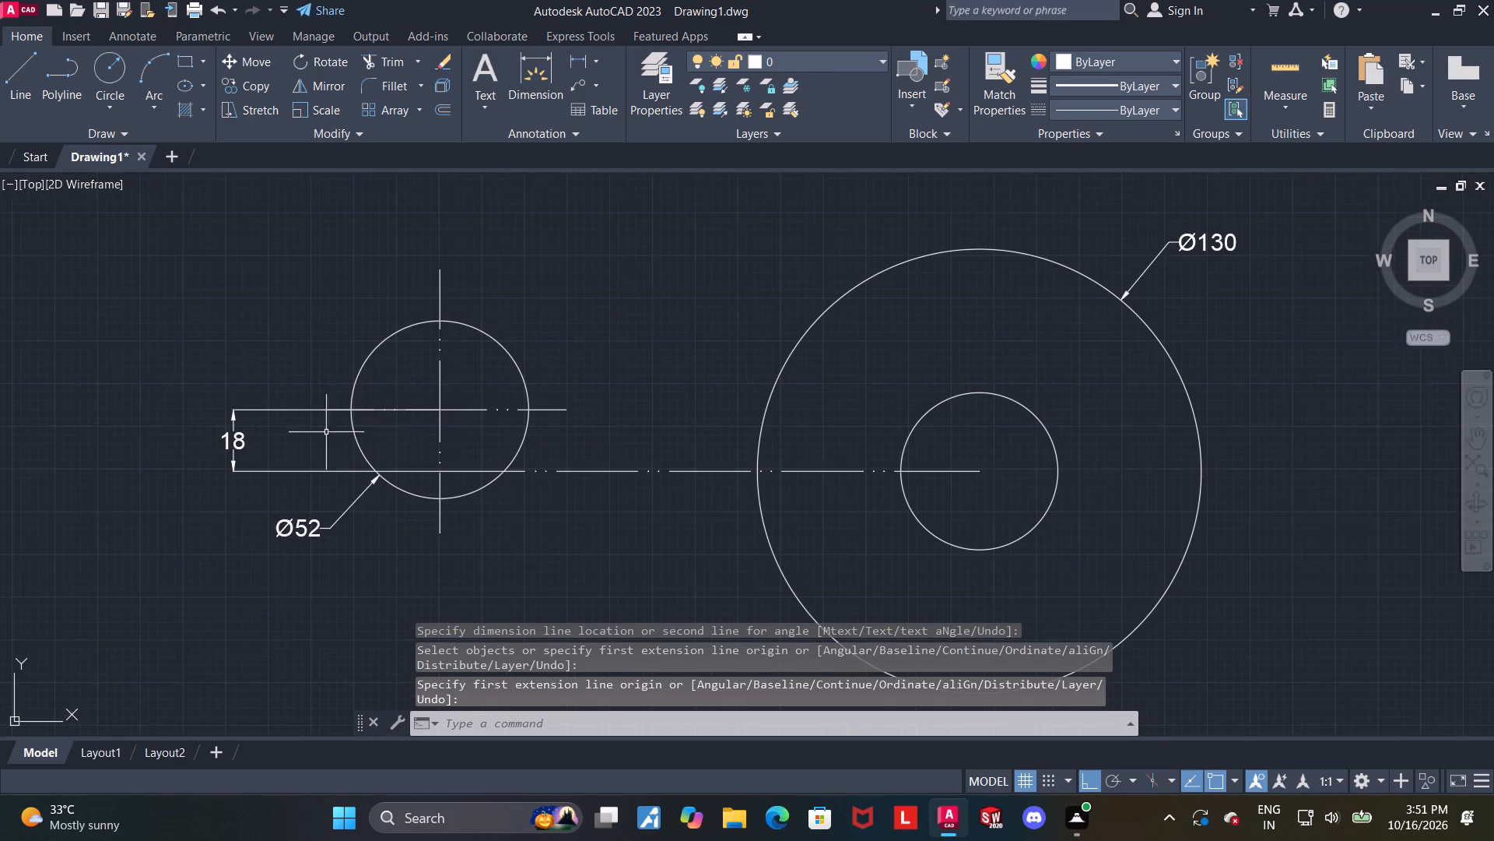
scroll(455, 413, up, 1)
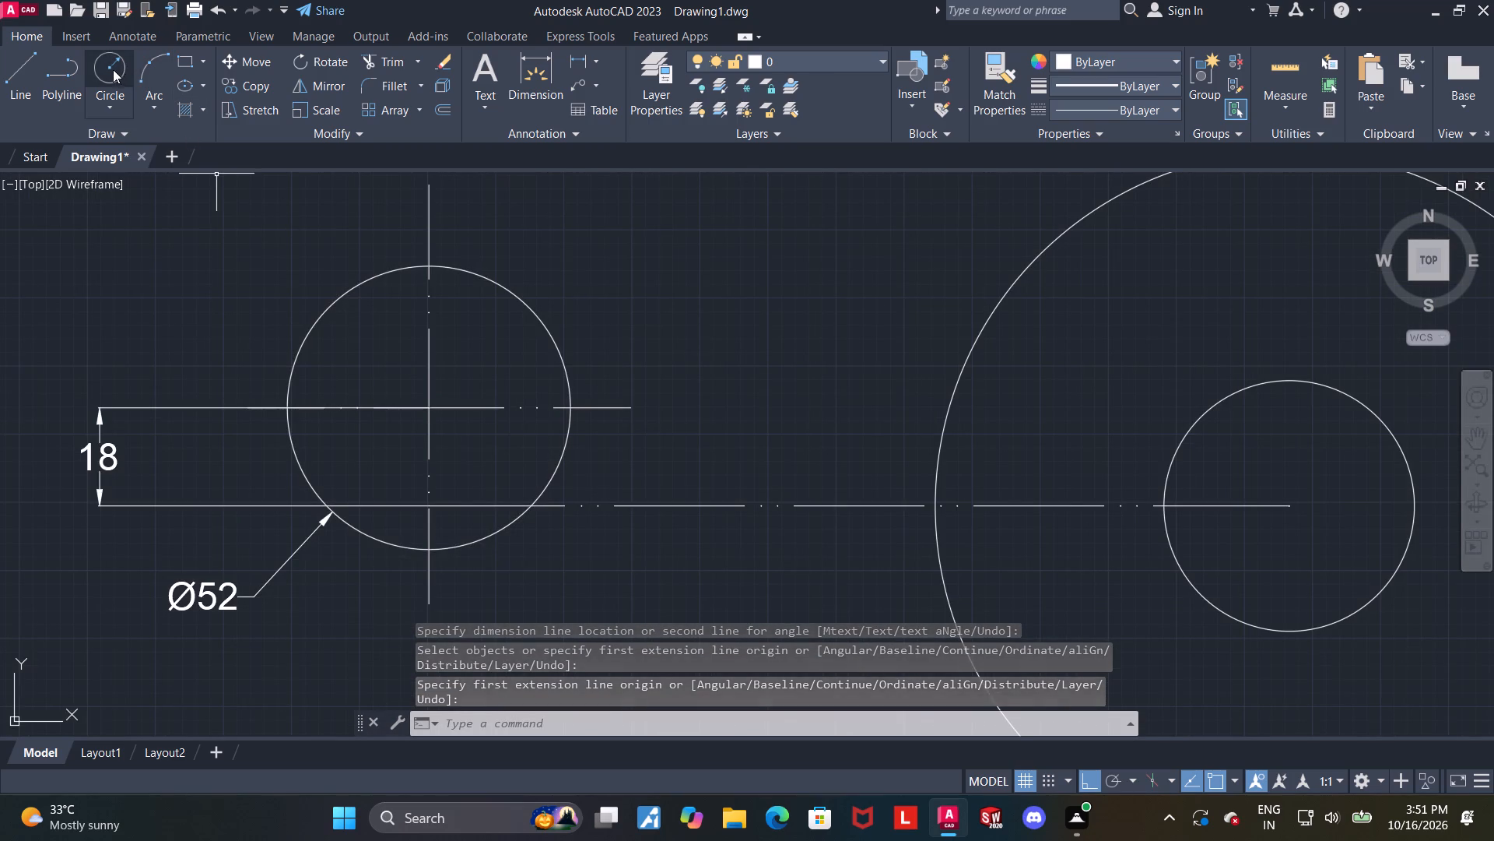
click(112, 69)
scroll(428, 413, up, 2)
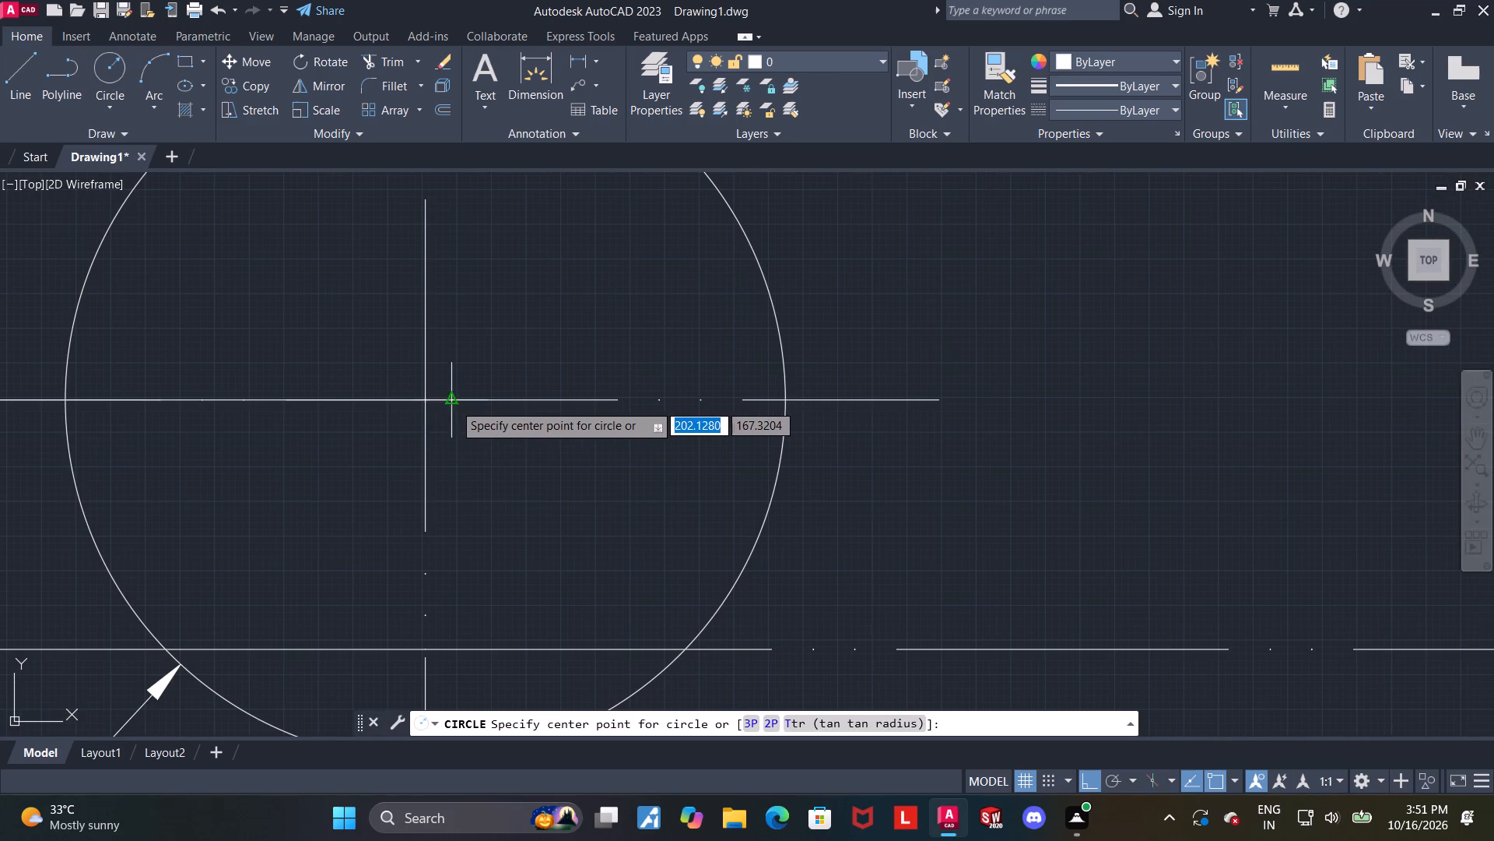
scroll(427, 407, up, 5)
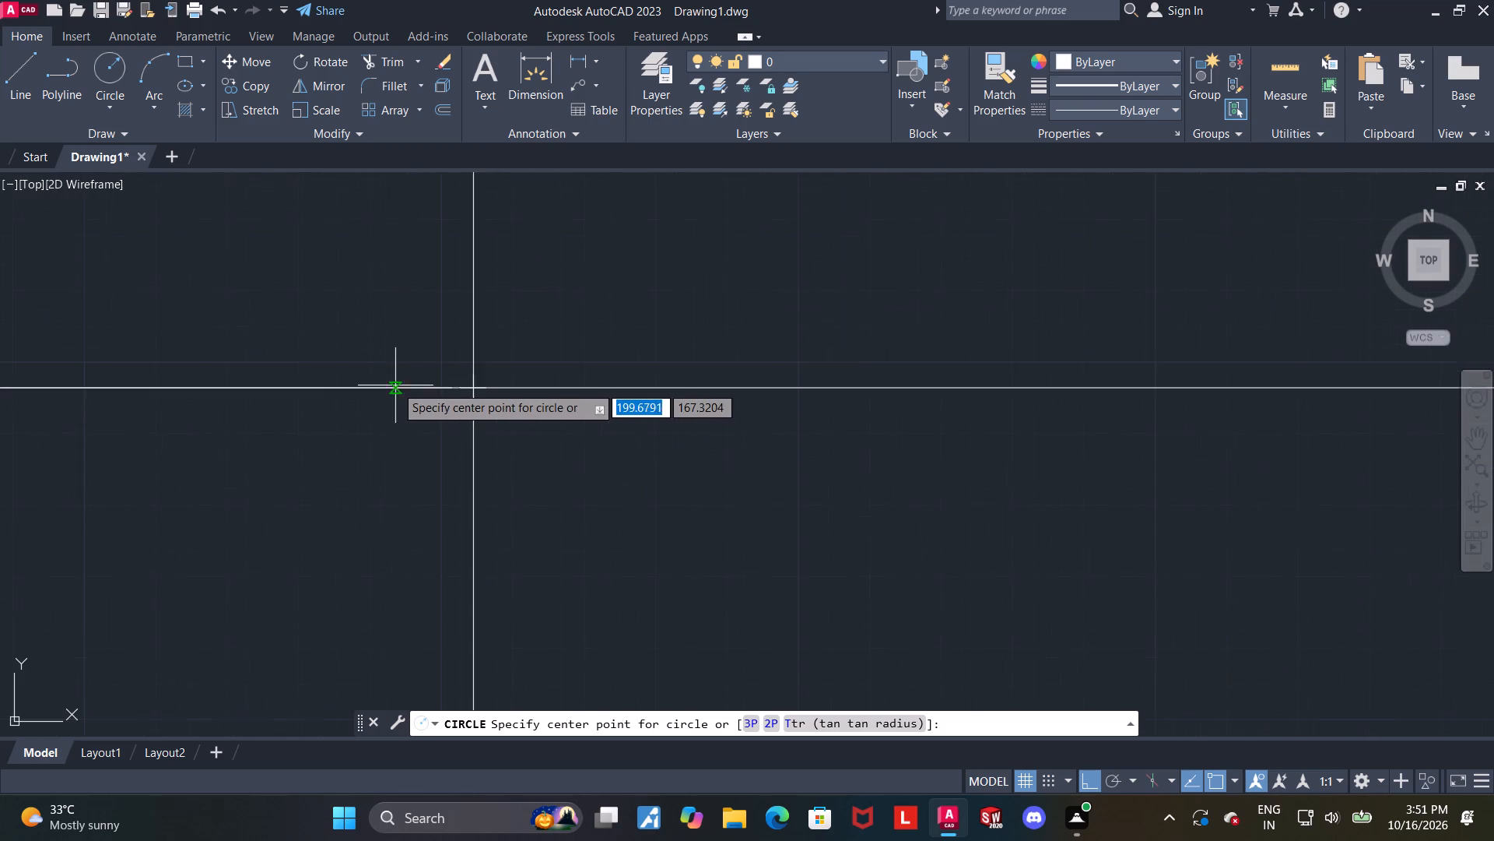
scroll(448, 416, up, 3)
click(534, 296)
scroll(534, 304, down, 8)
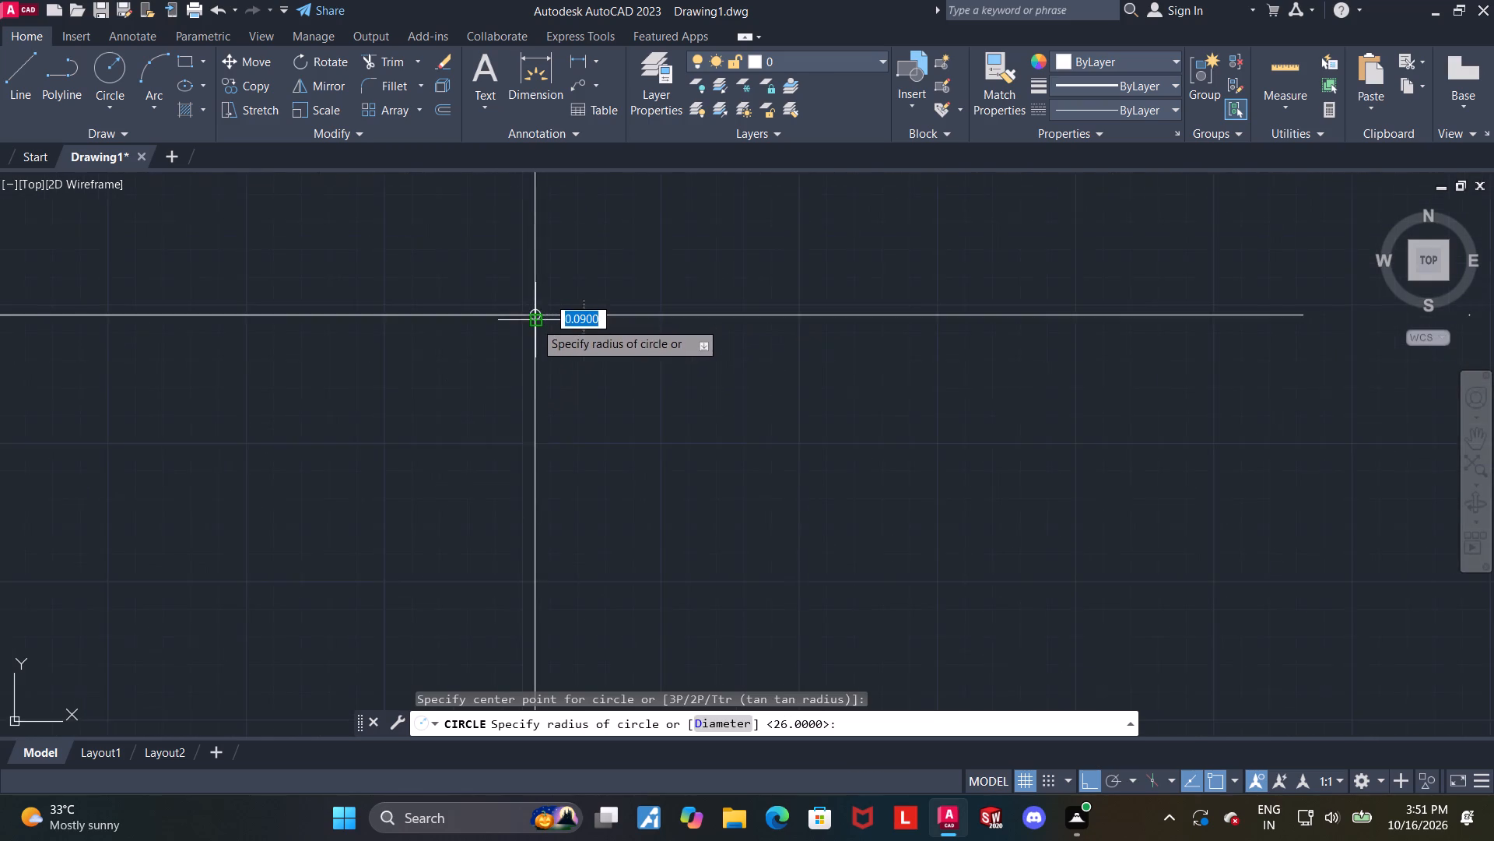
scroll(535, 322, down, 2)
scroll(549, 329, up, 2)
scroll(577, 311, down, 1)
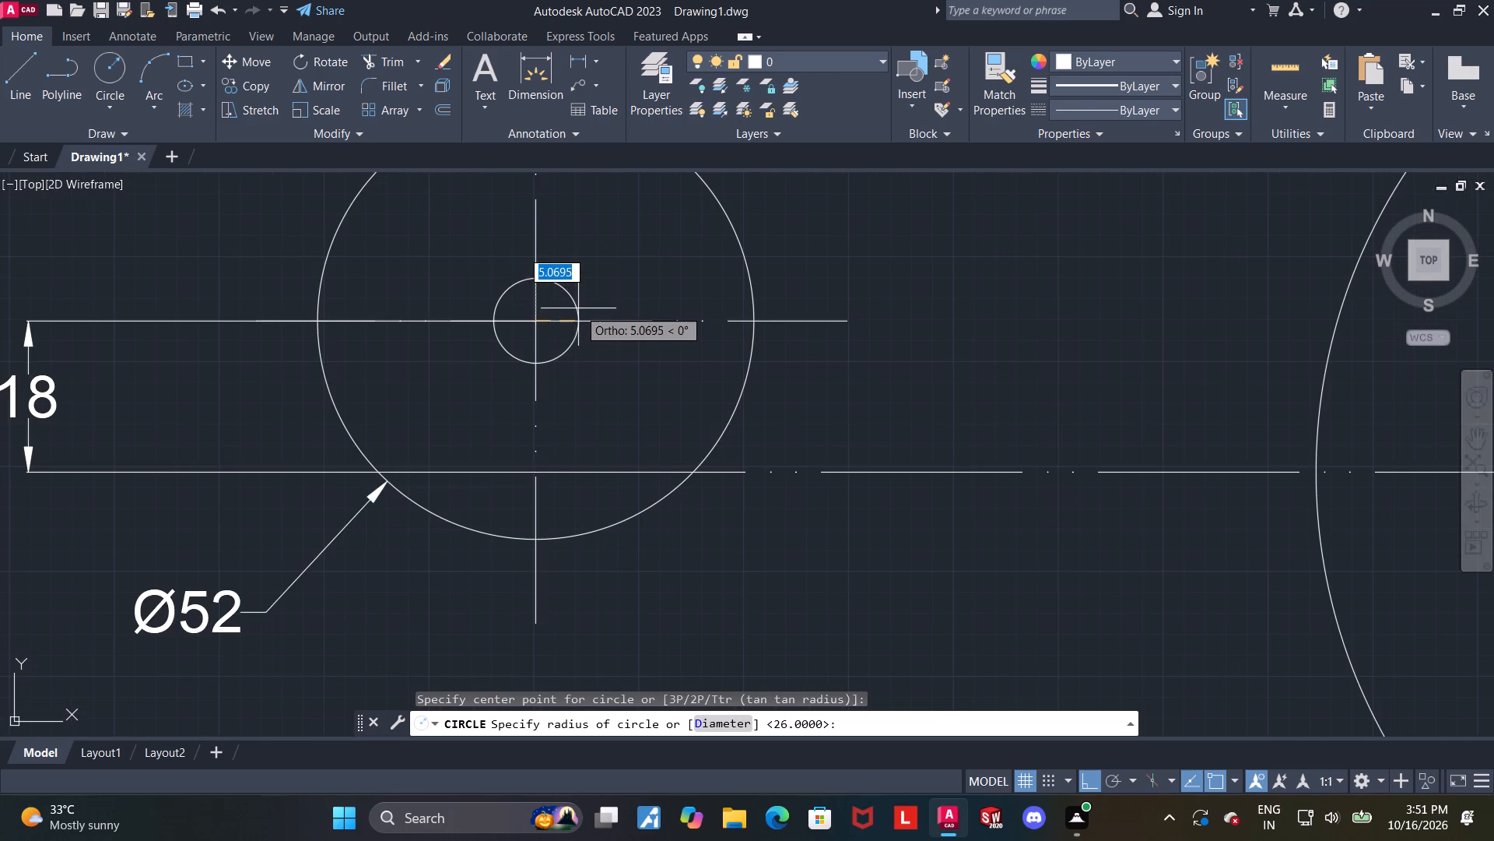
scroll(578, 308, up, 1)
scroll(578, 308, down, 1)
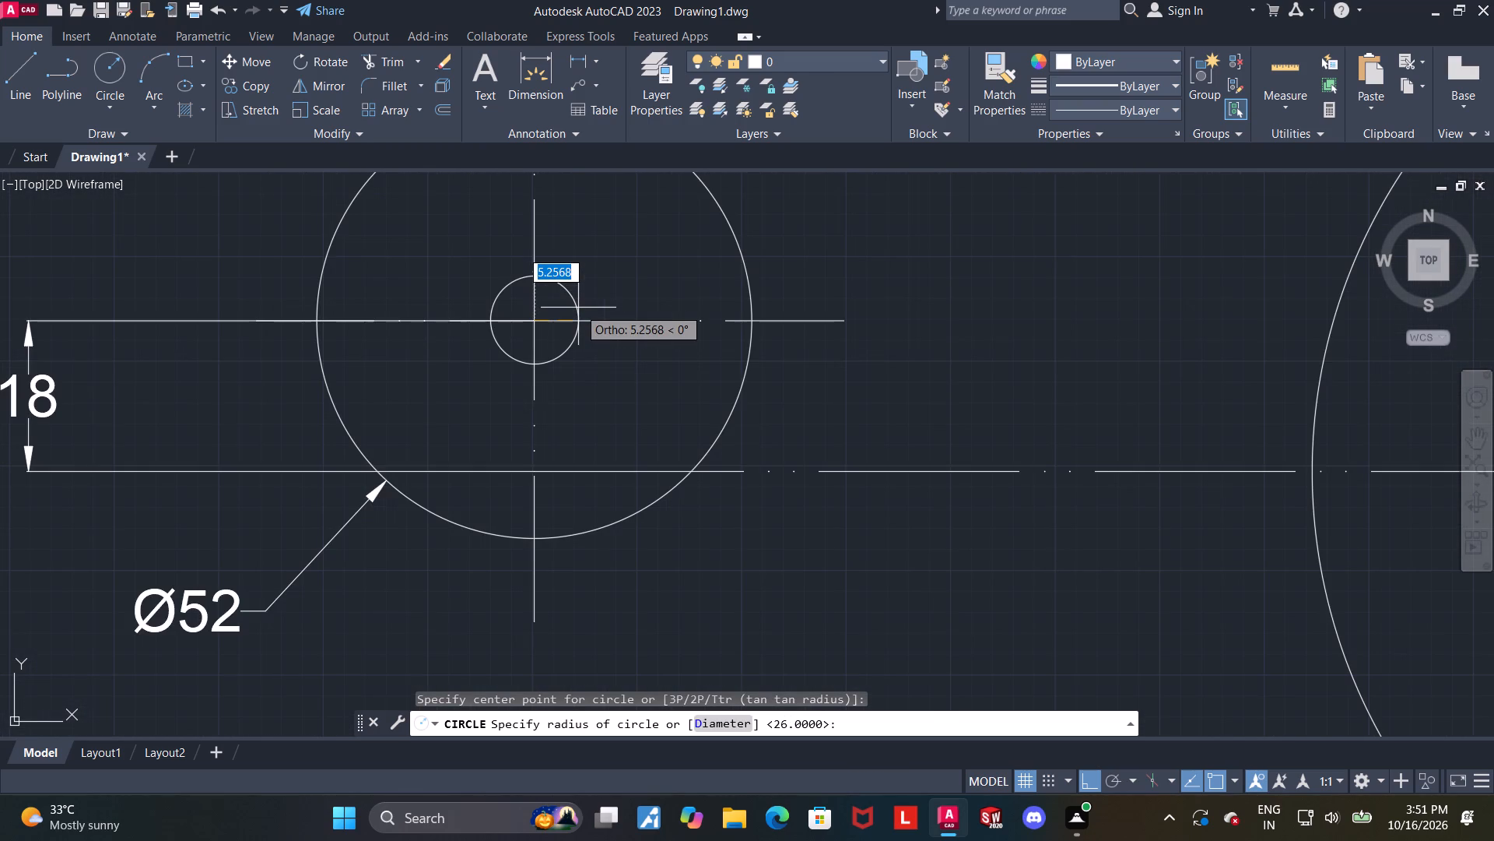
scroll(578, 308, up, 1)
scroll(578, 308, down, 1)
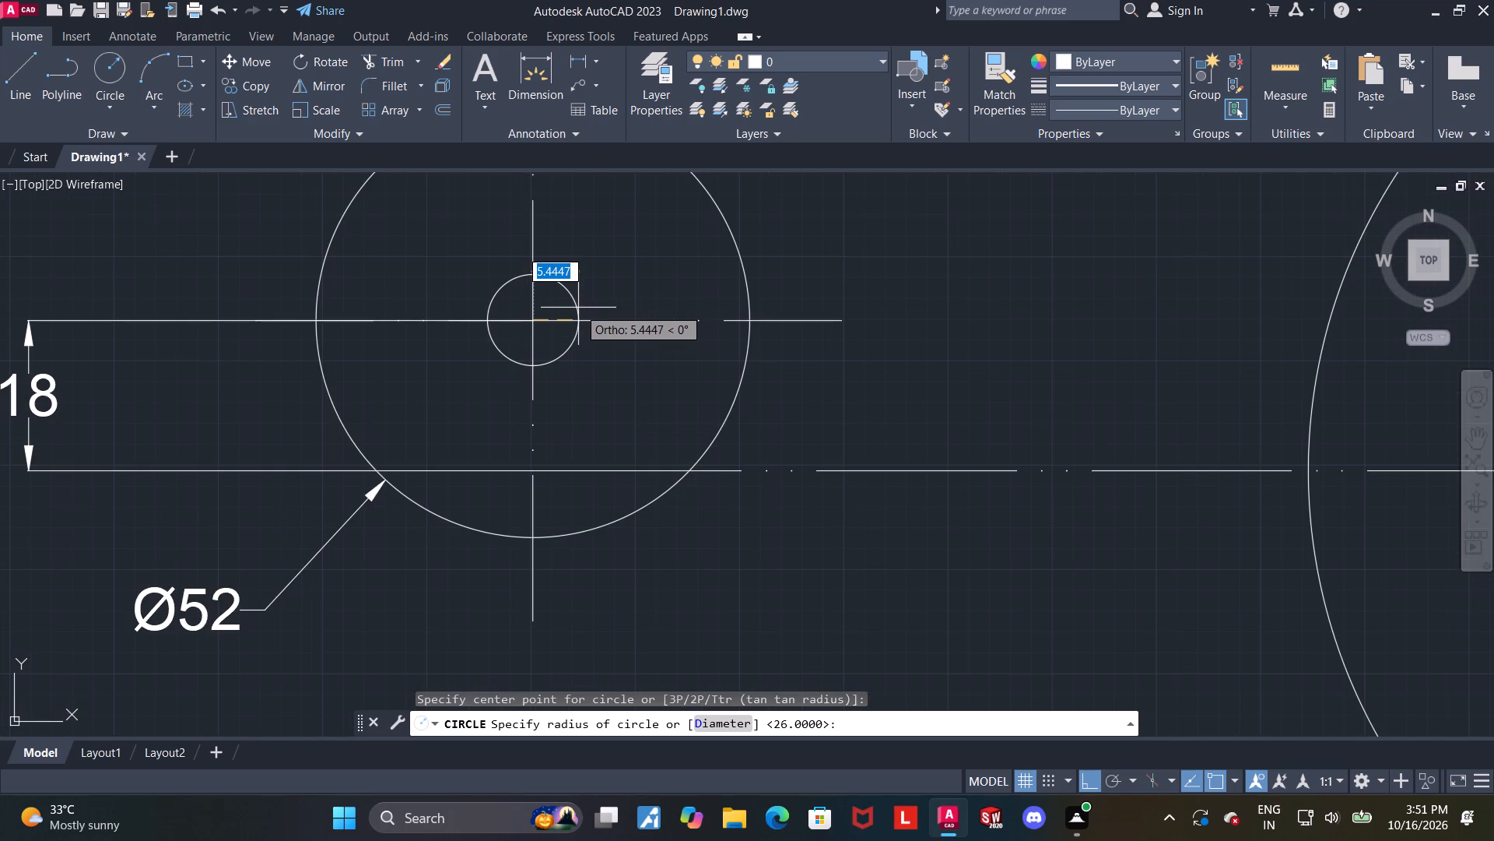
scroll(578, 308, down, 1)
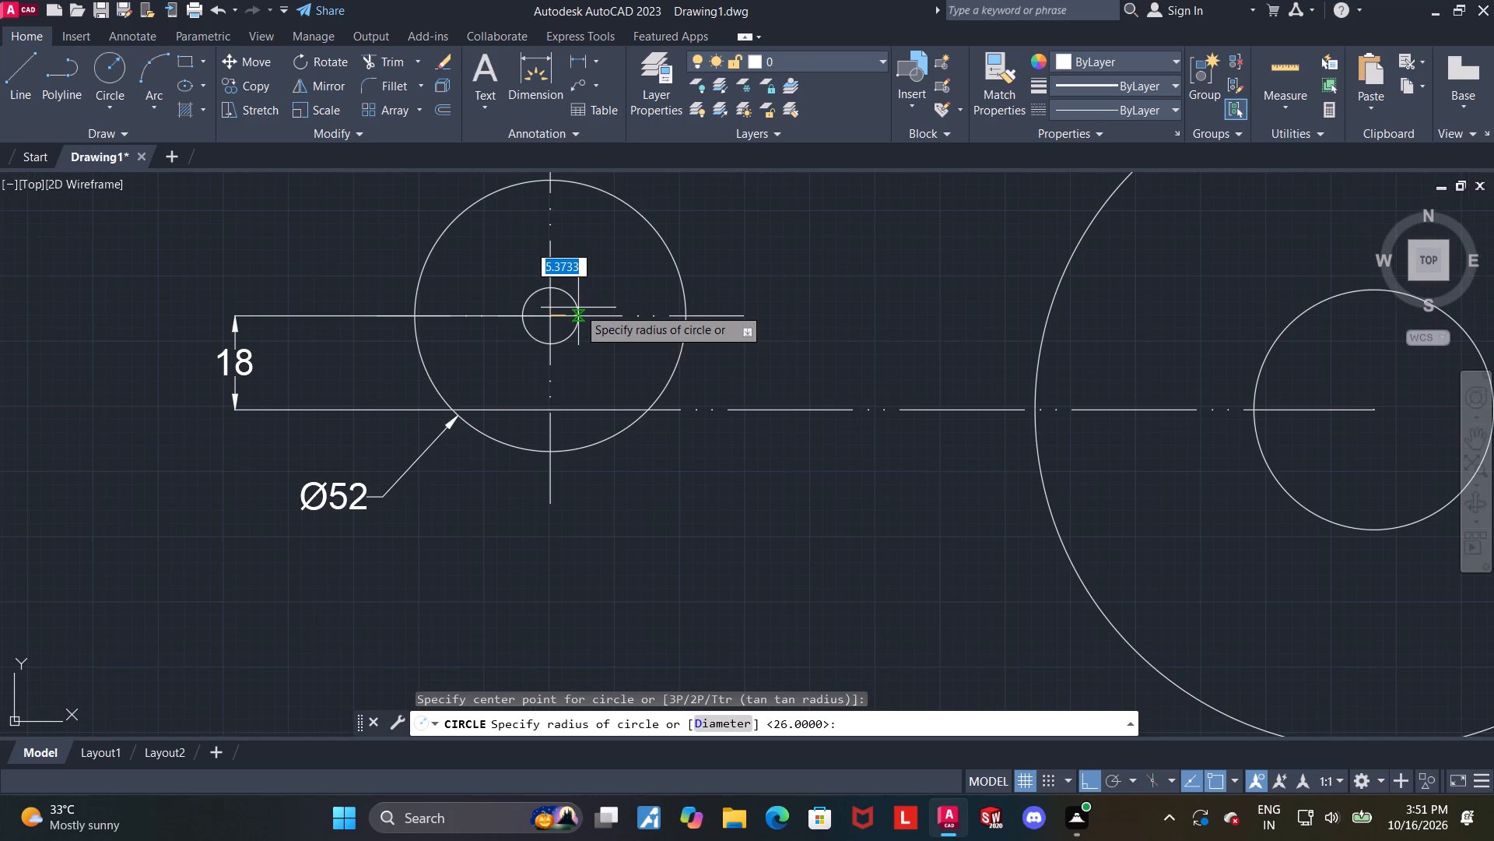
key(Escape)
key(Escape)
Draw a circle of radius 15 concentric with the 52-diameter circle.
scroll(578, 308, down, 1)
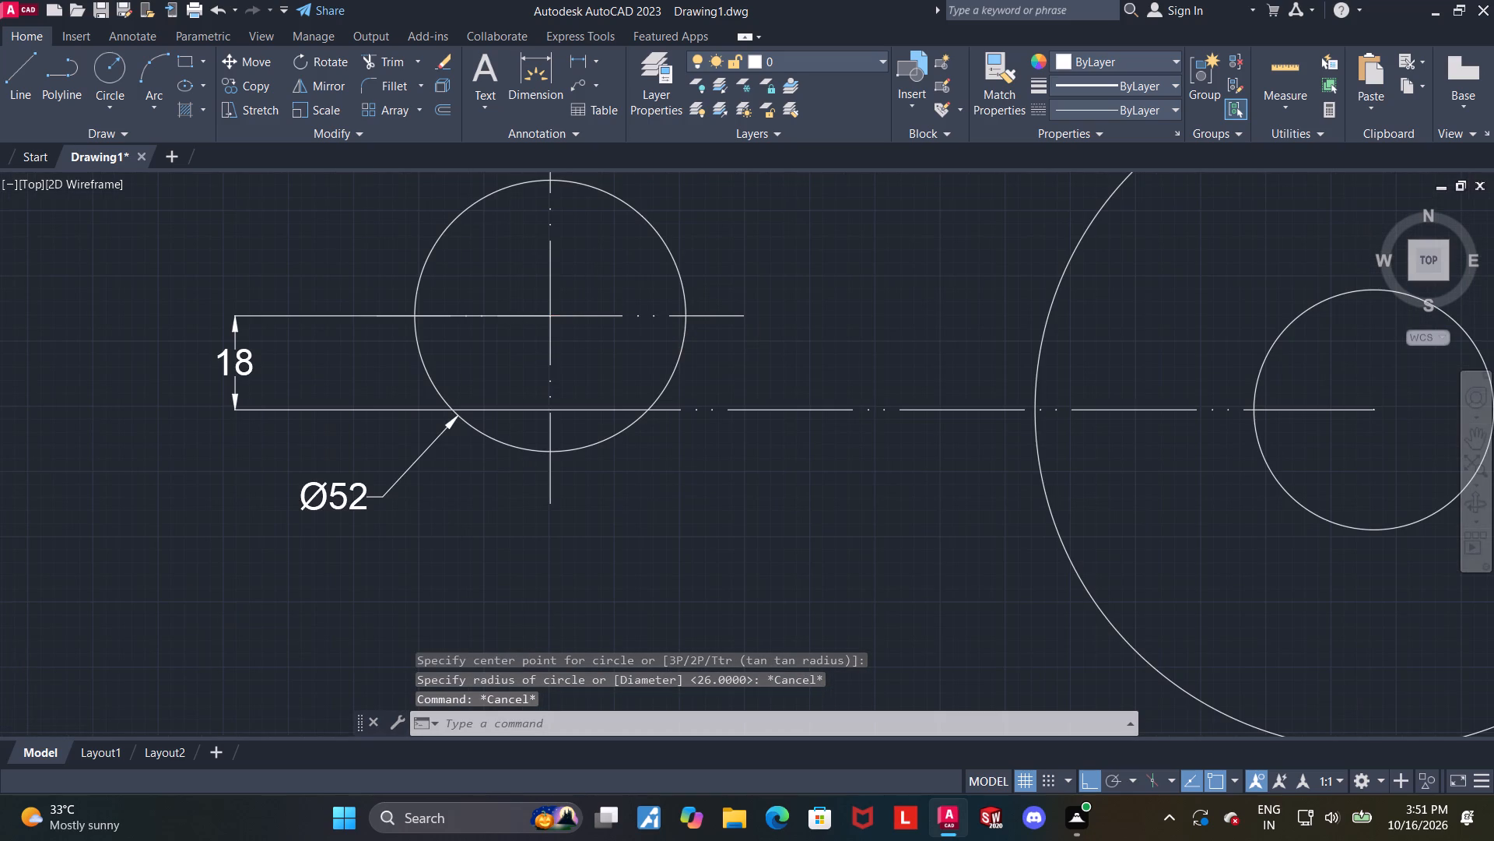
middle_drag(778, 290, 777, 350)
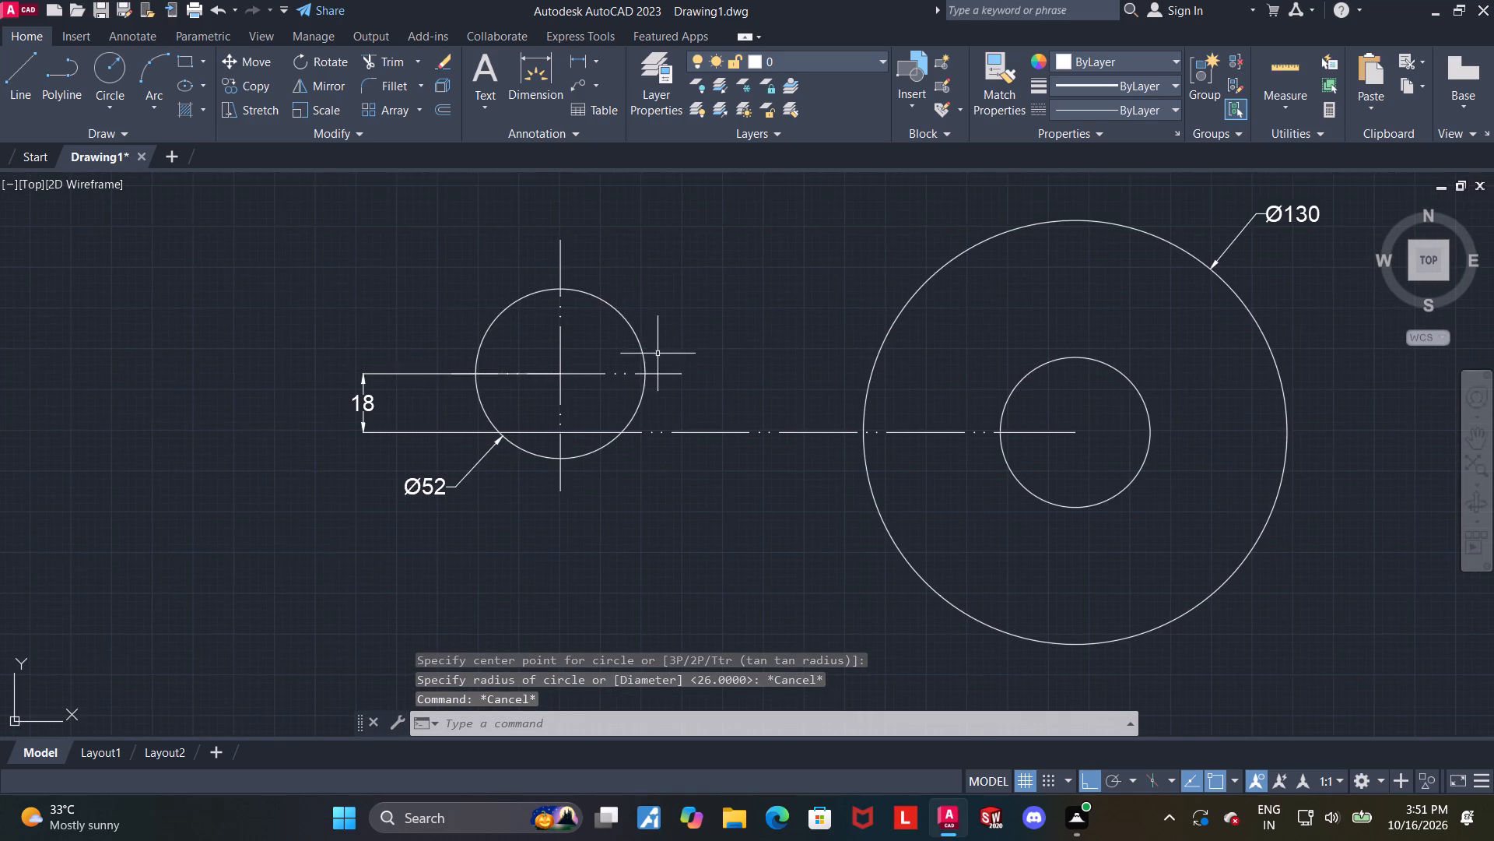
scroll(644, 373, up, 1)
scroll(490, 388, up, 1)
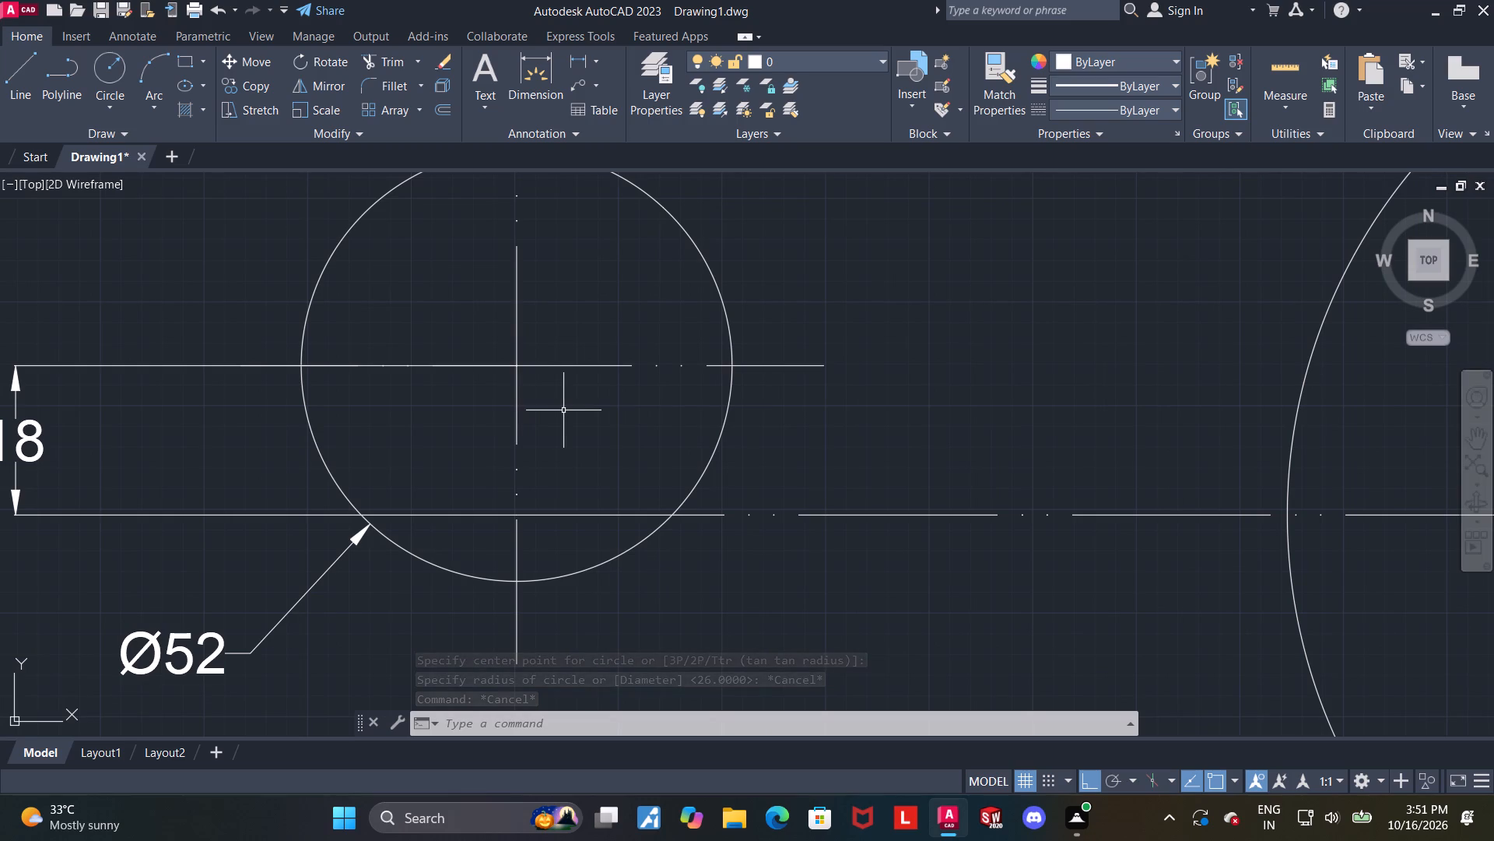
key(Escape)
click(108, 63)
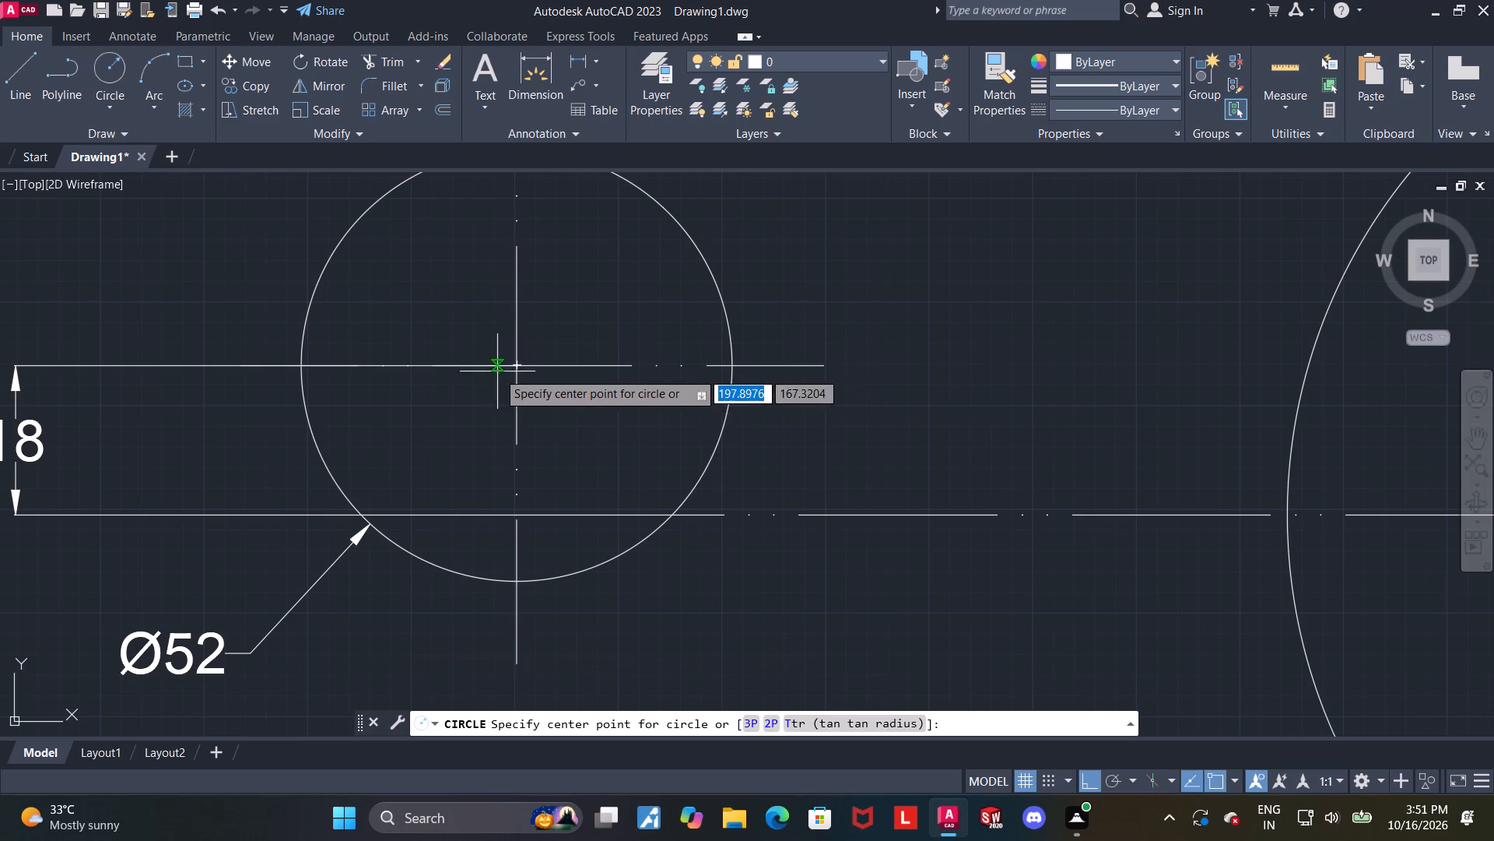
scroll(497, 371, up, 5)
scroll(627, 269, up, 4)
click(610, 292)
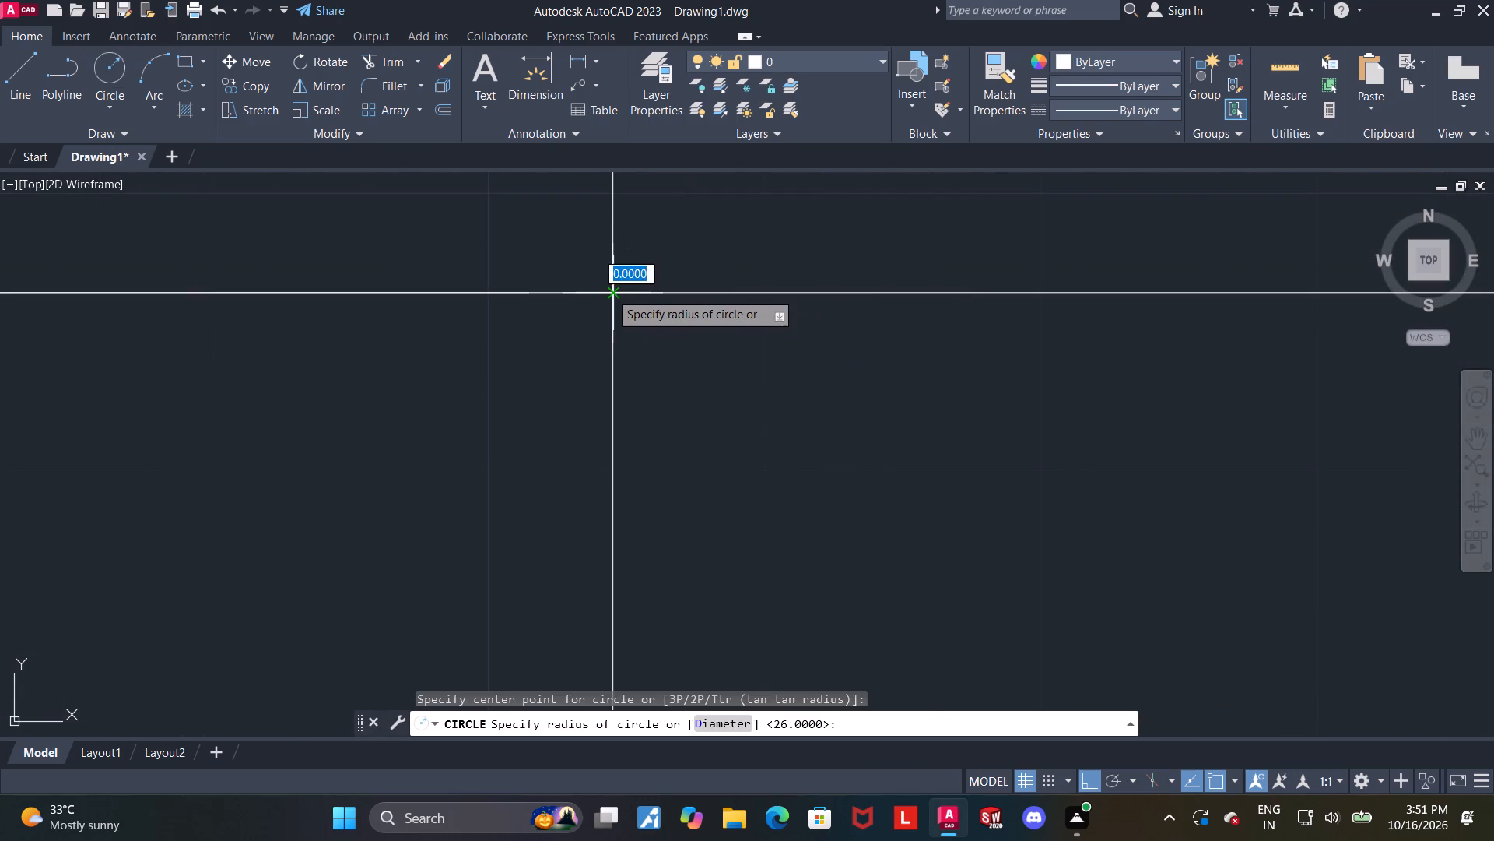
scroll(609, 306, down, 9)
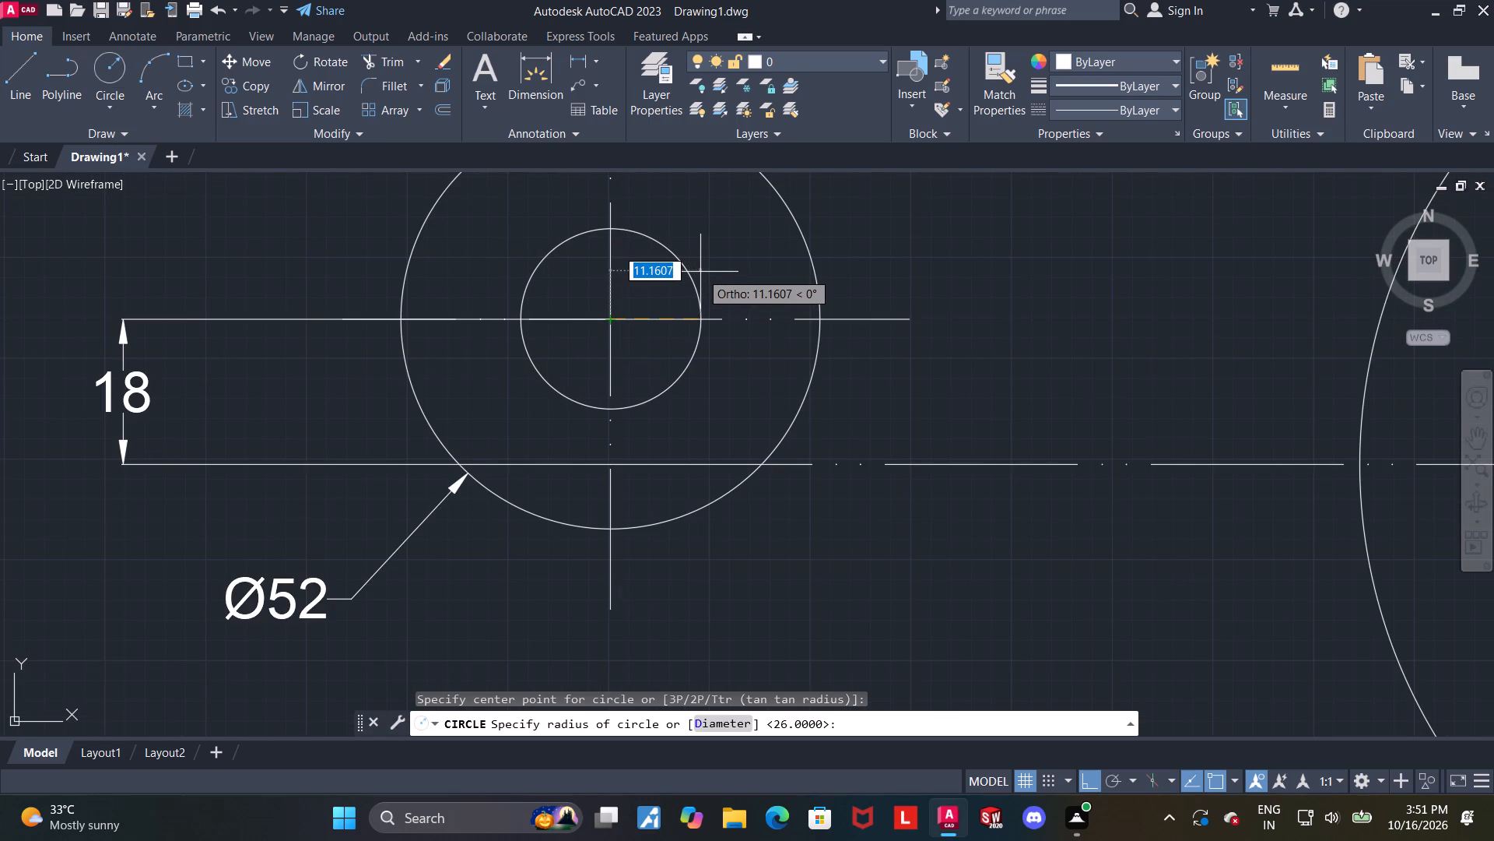
key(1)
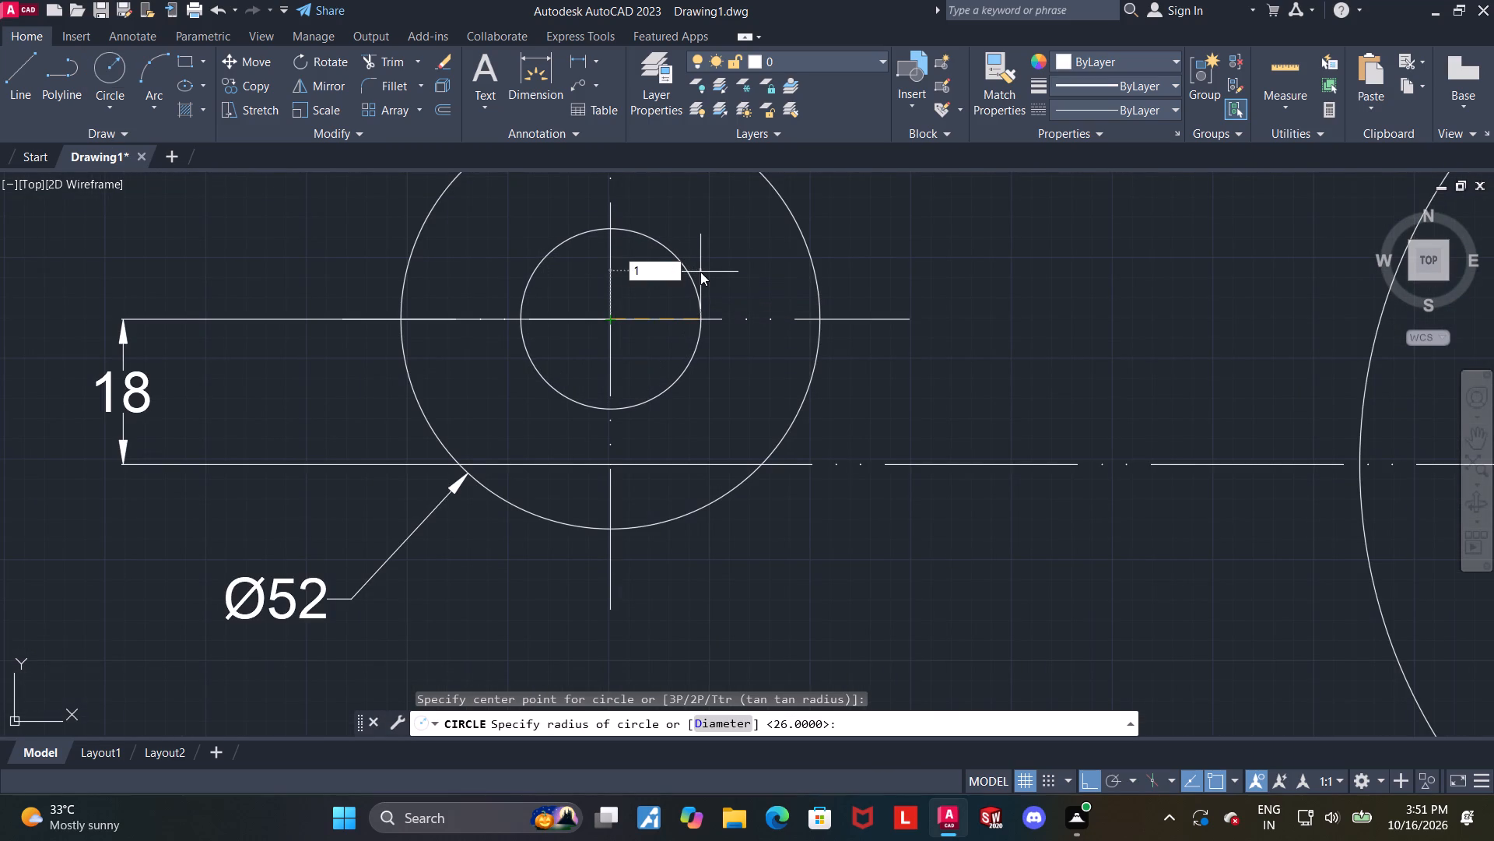
key(5)
key(Return)
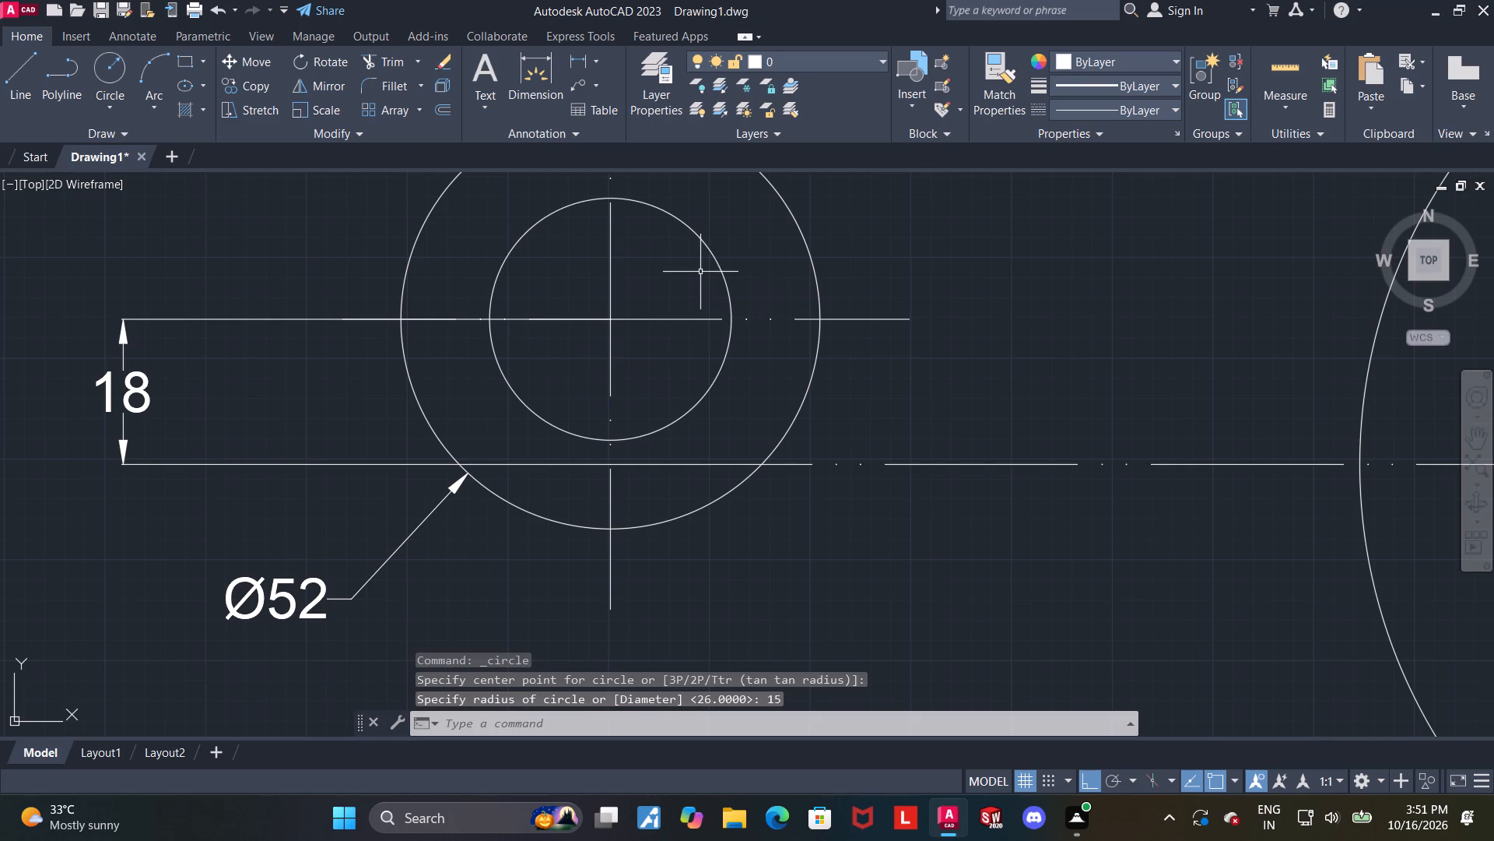
key(Escape)
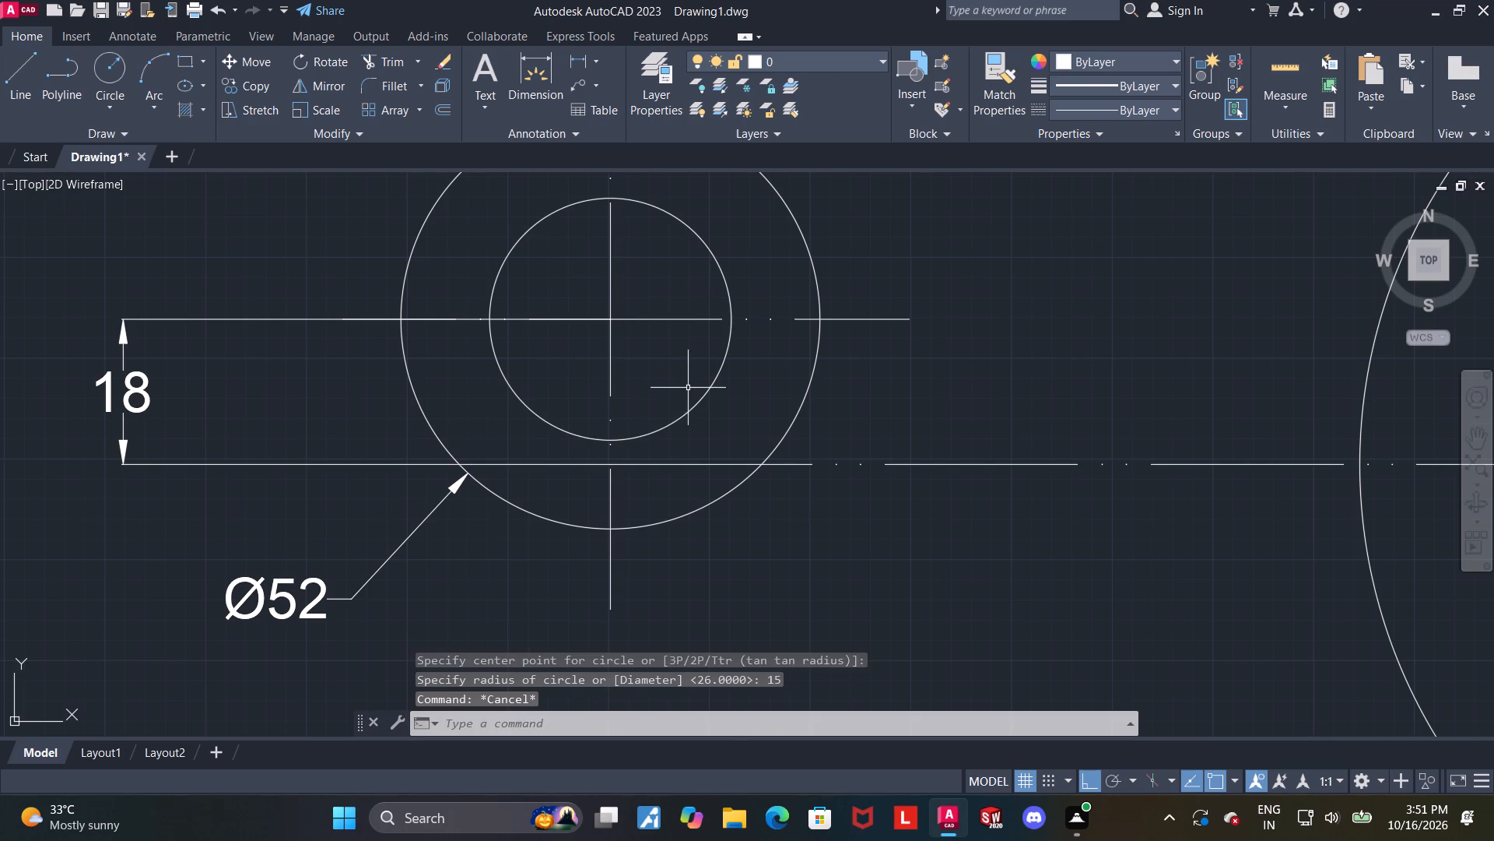
Set the linetype of the radius-15 circle to ACAD_ISO05W100.
click(669, 427)
click(1082, 107)
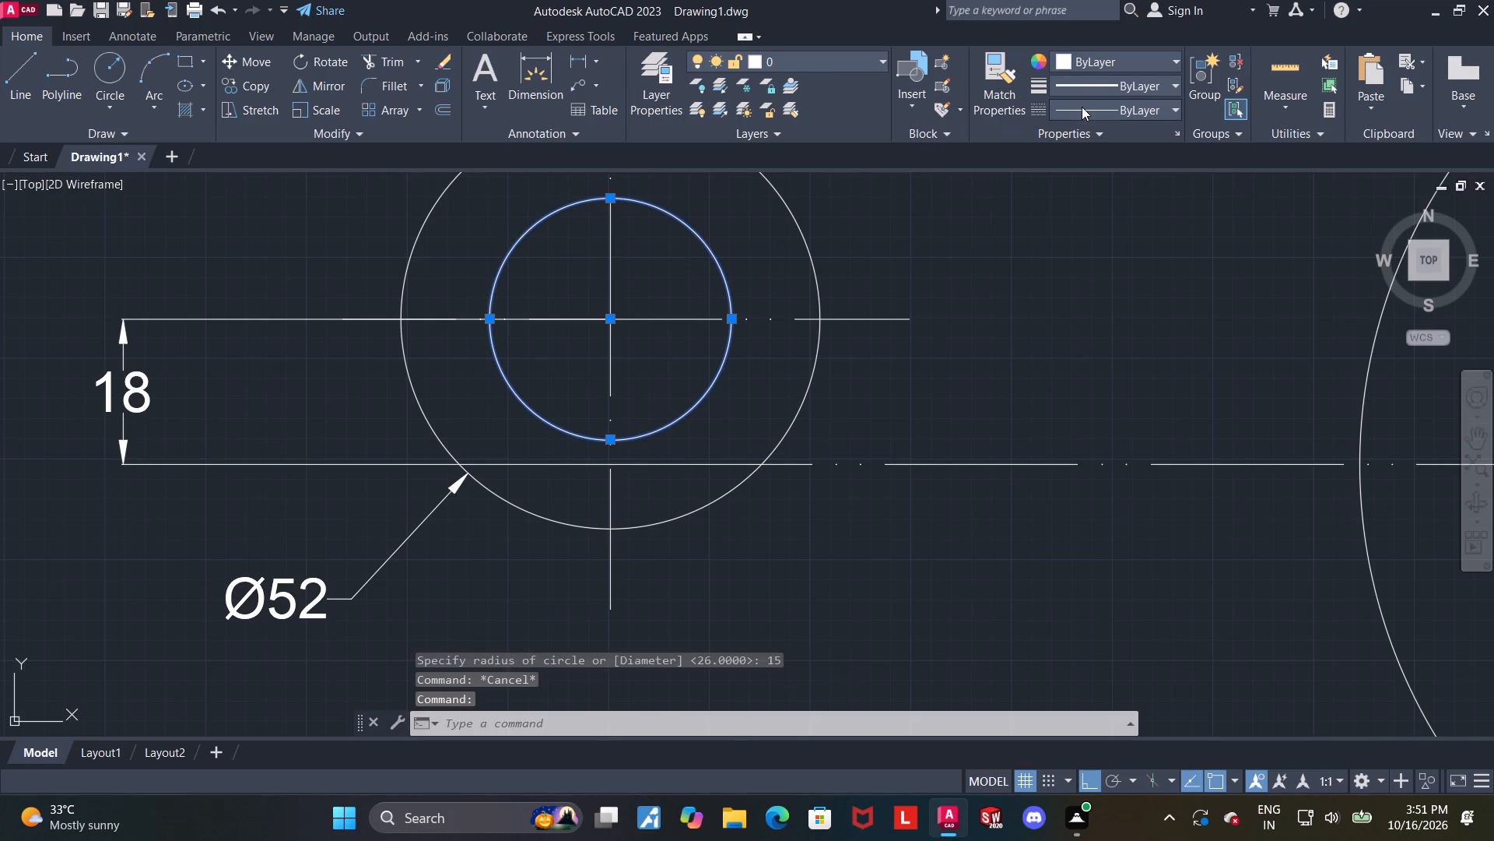
click(1081, 179)
scroll(996, 213, down, 3)
middle_drag(995, 311, 822, 387)
scroll(801, 382, up, 1)
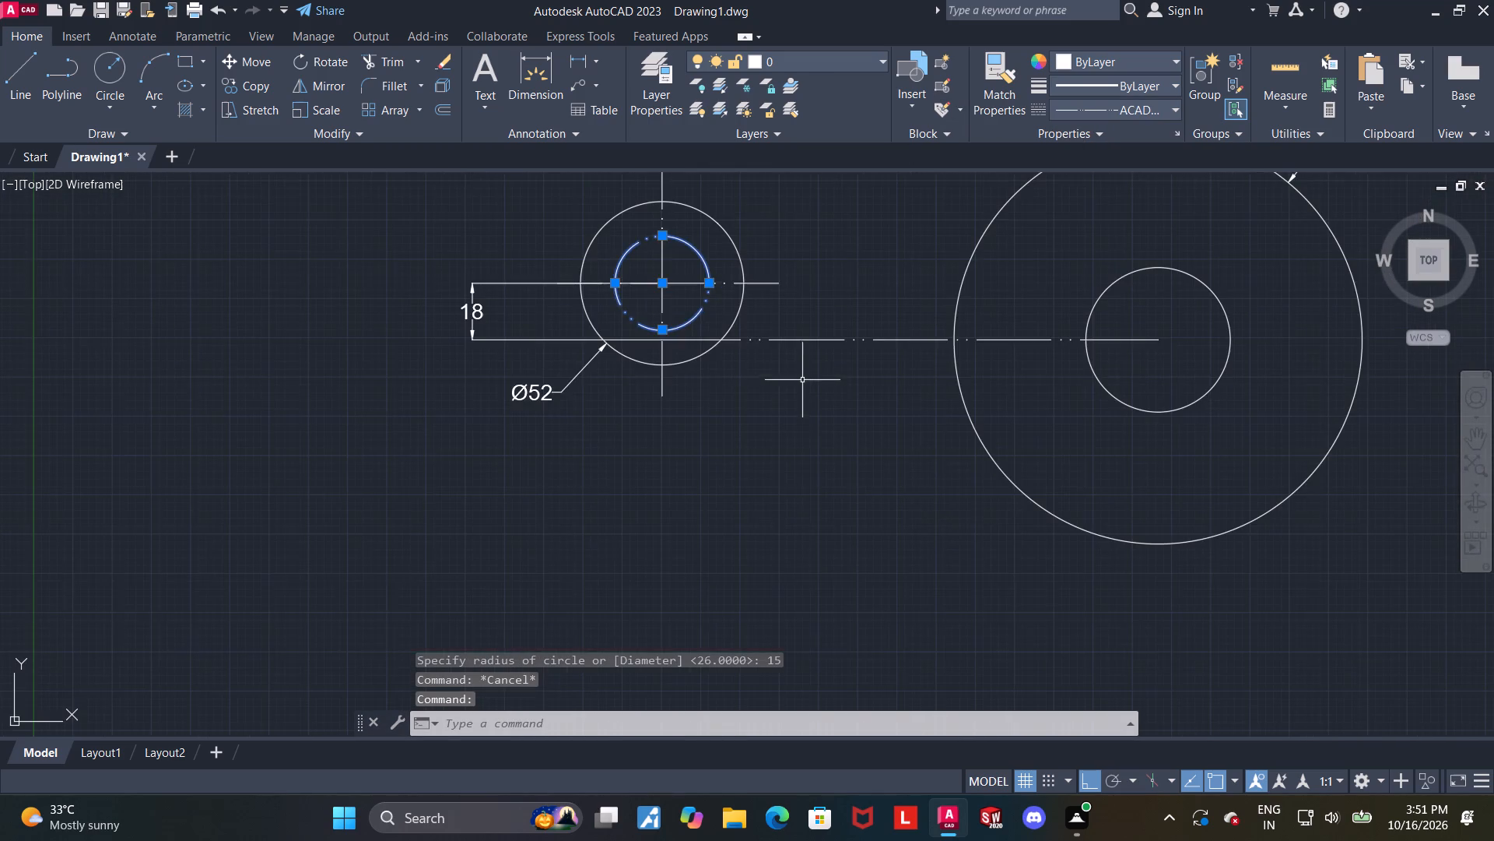
key(Escape)
Draw a horizontal line about 79 long from the 52-diameter circle's right quadrant to just inside the 130-diameter circle.
middle_drag(765, 460, 696, 526)
scroll(802, 320, up, 1)
middle_drag(791, 349, 750, 402)
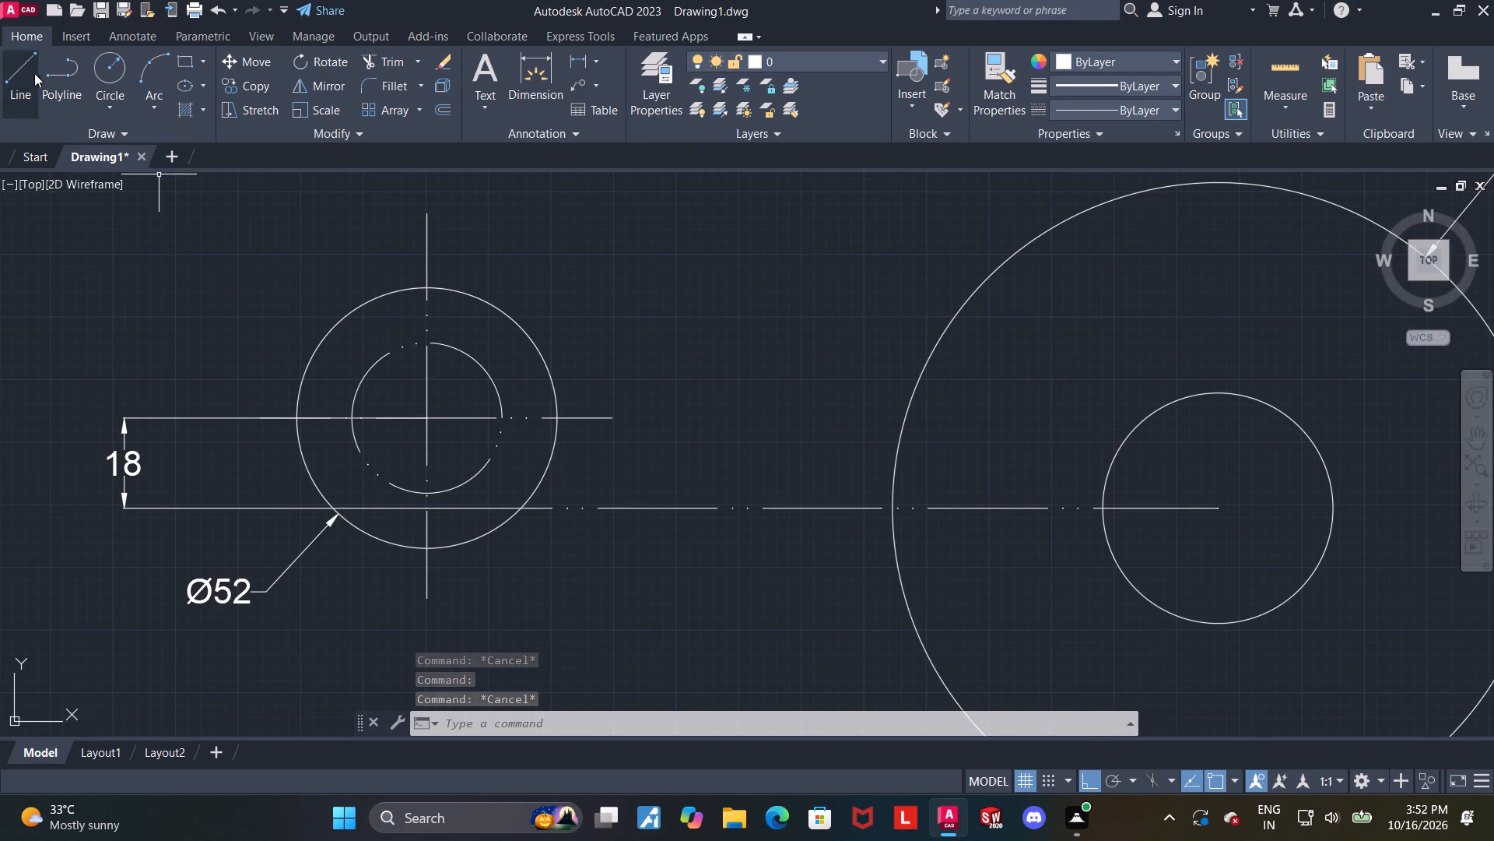
click(27, 72)
click(554, 416)
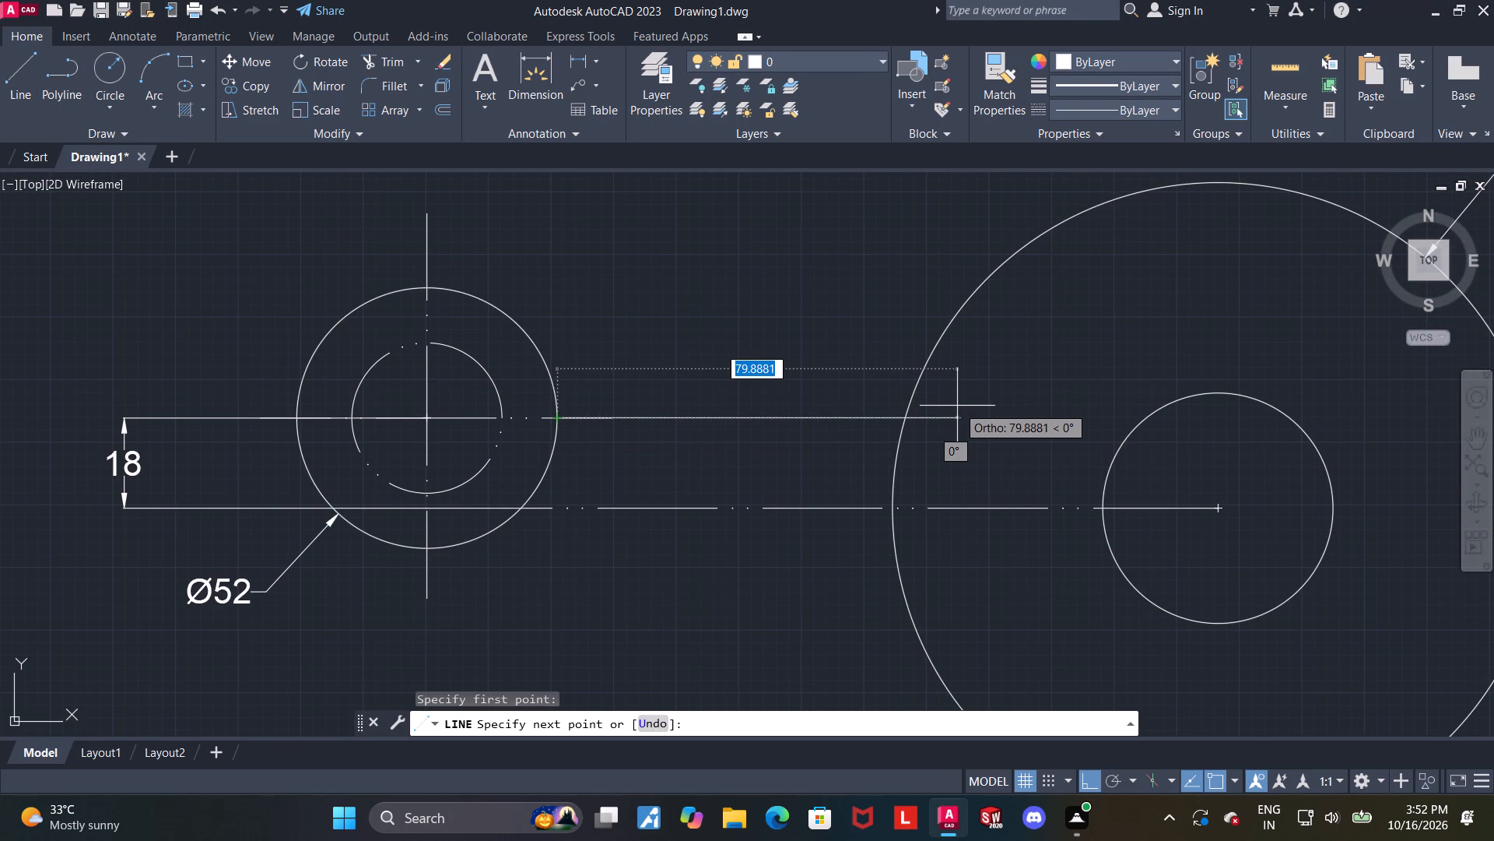
click(952, 406)
key(Escape)
key(Escape)
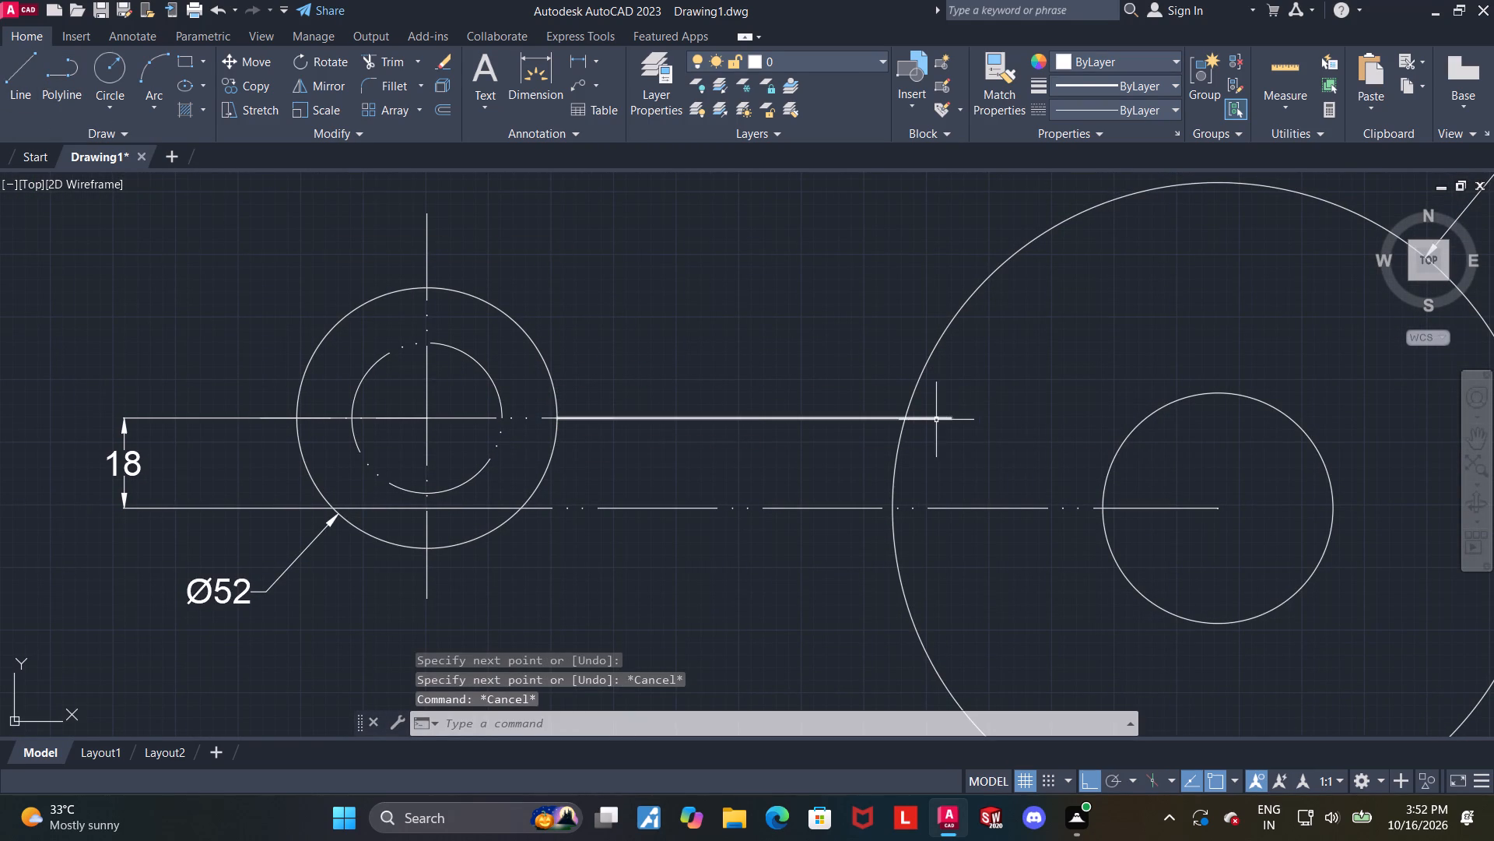
Offset the horizontal line between the two outer circles by 7.5 below and 7.5 above.
click(936, 420)
text(offset)
key(Return)
key(Return)
text(7.5)
key(Return)
click(949, 465)
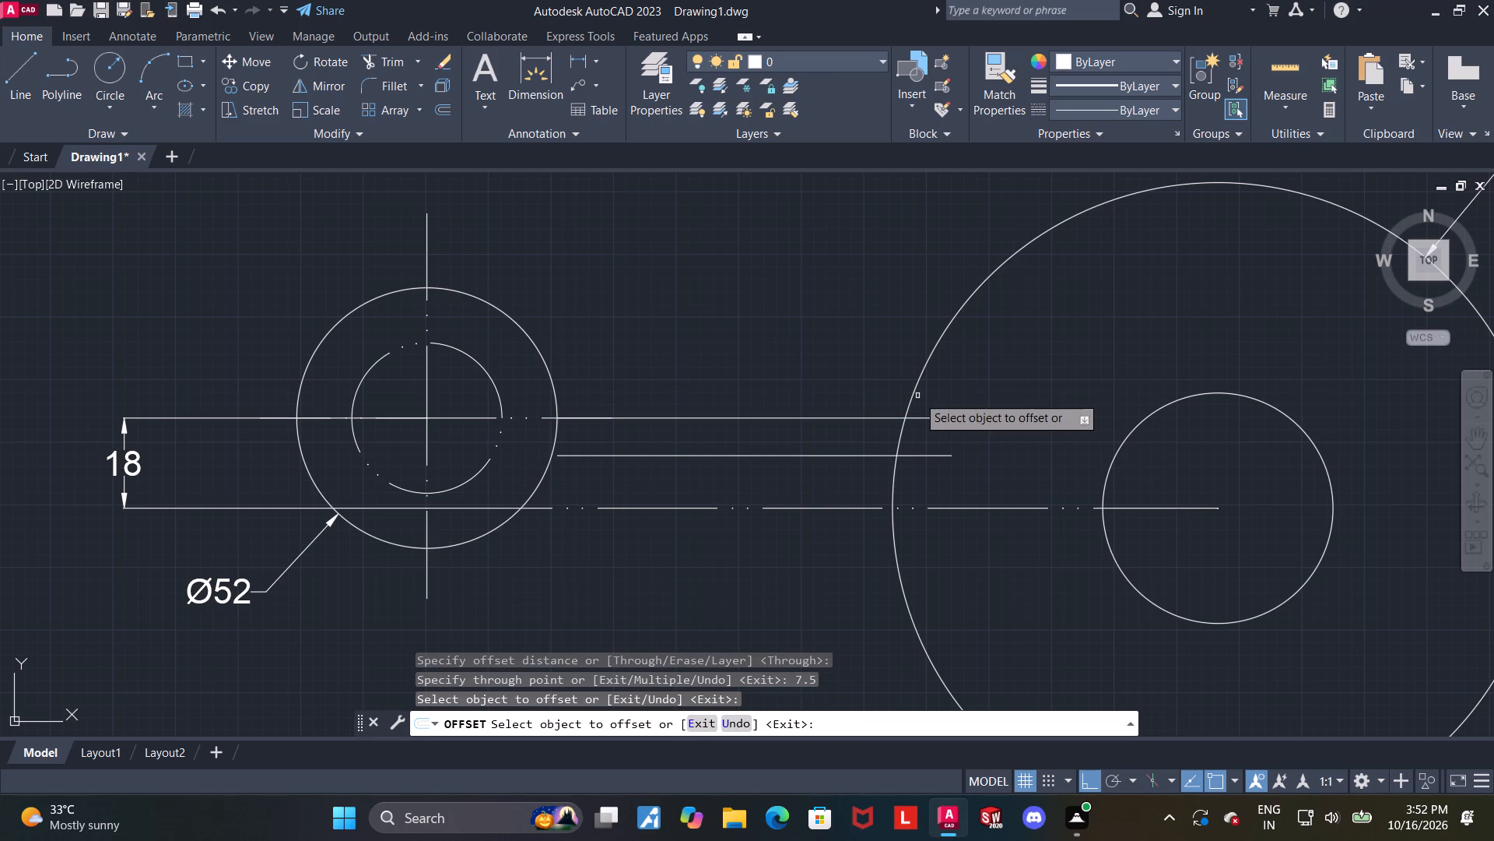
click(924, 420)
text(7.5)
key(Return)
key(Escape)
key(Escape)
key(Escape)
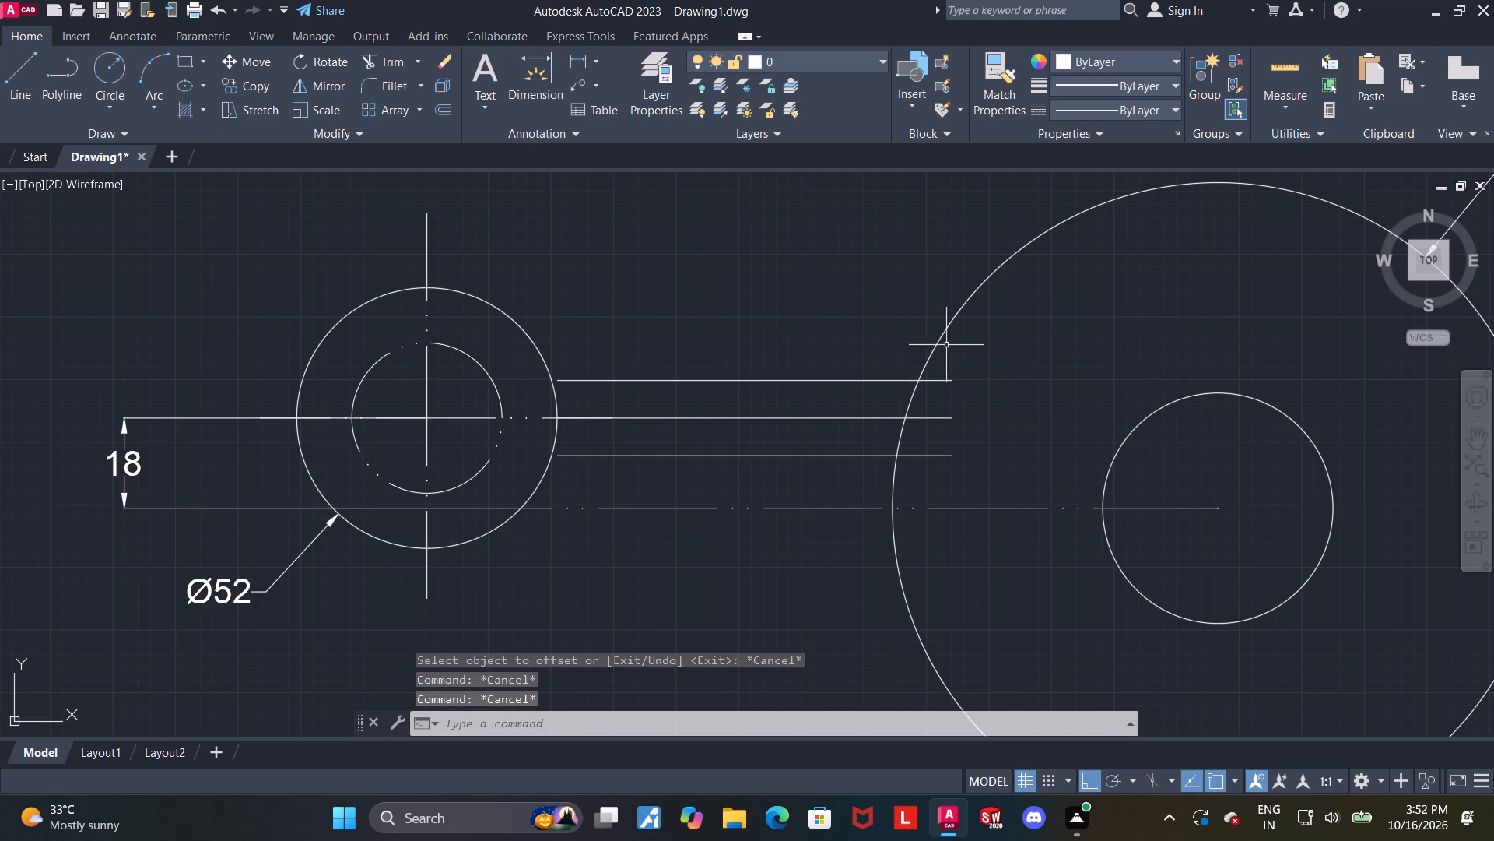
Trim the ends of the three parallel horizontal lines that lie inside the 130-diameter circle.
click(399, 60)
drag(935, 464, 935, 452)
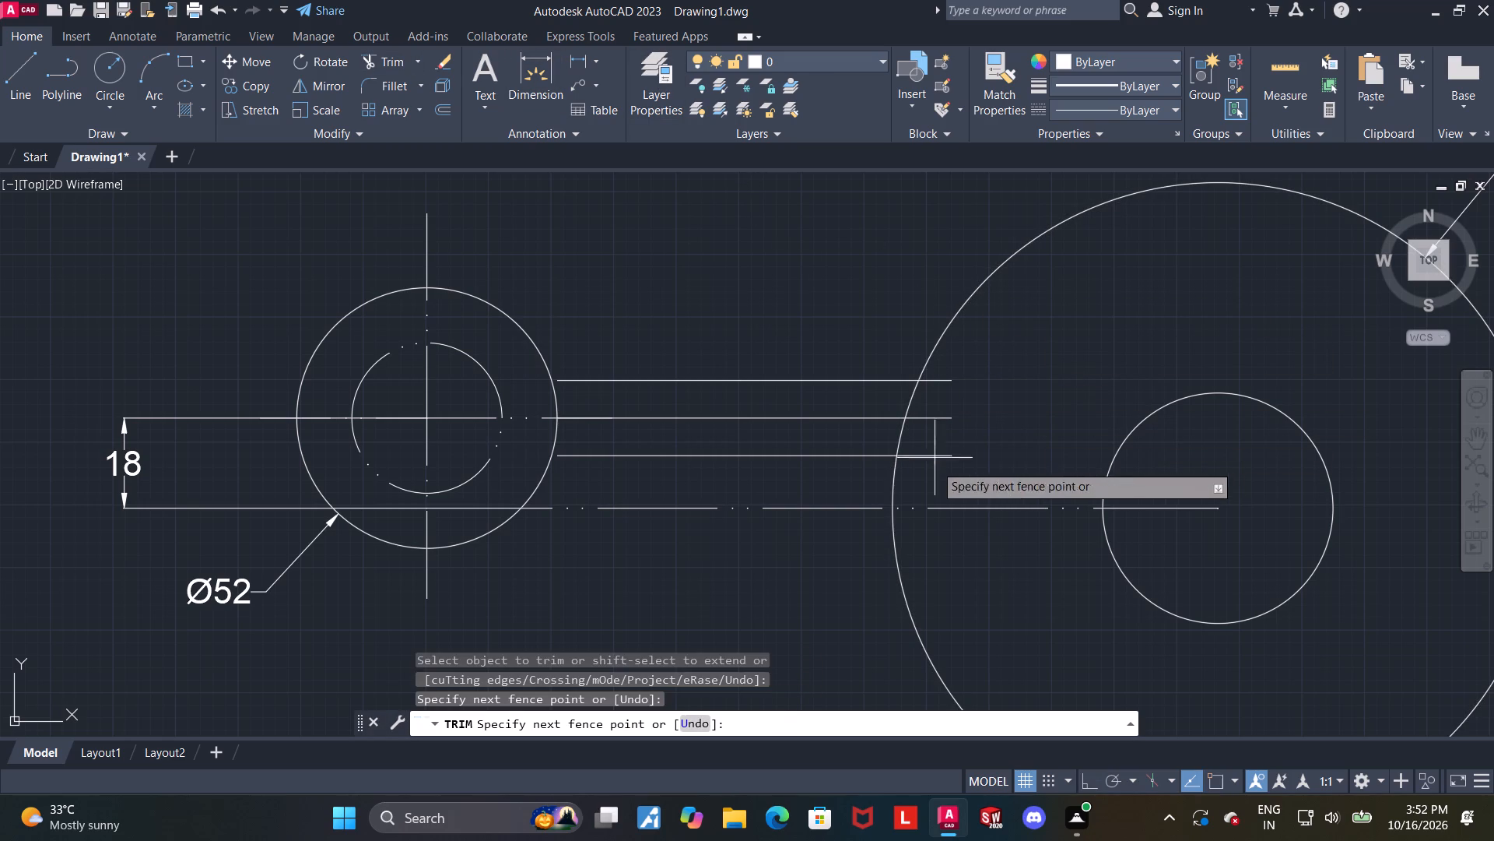
drag(935, 452, 953, 364)
key(Escape)
key(Escape)
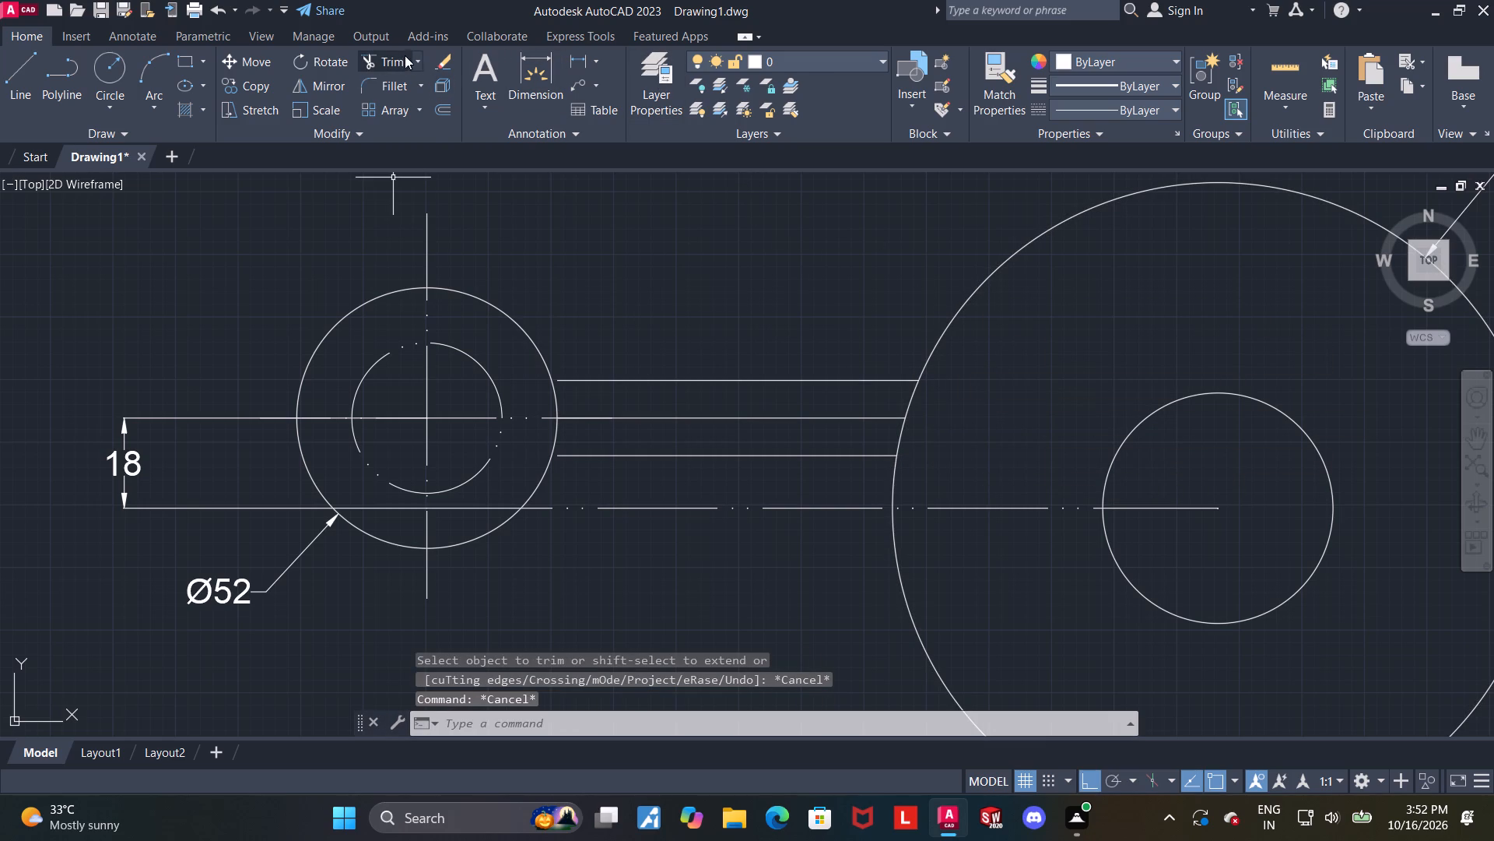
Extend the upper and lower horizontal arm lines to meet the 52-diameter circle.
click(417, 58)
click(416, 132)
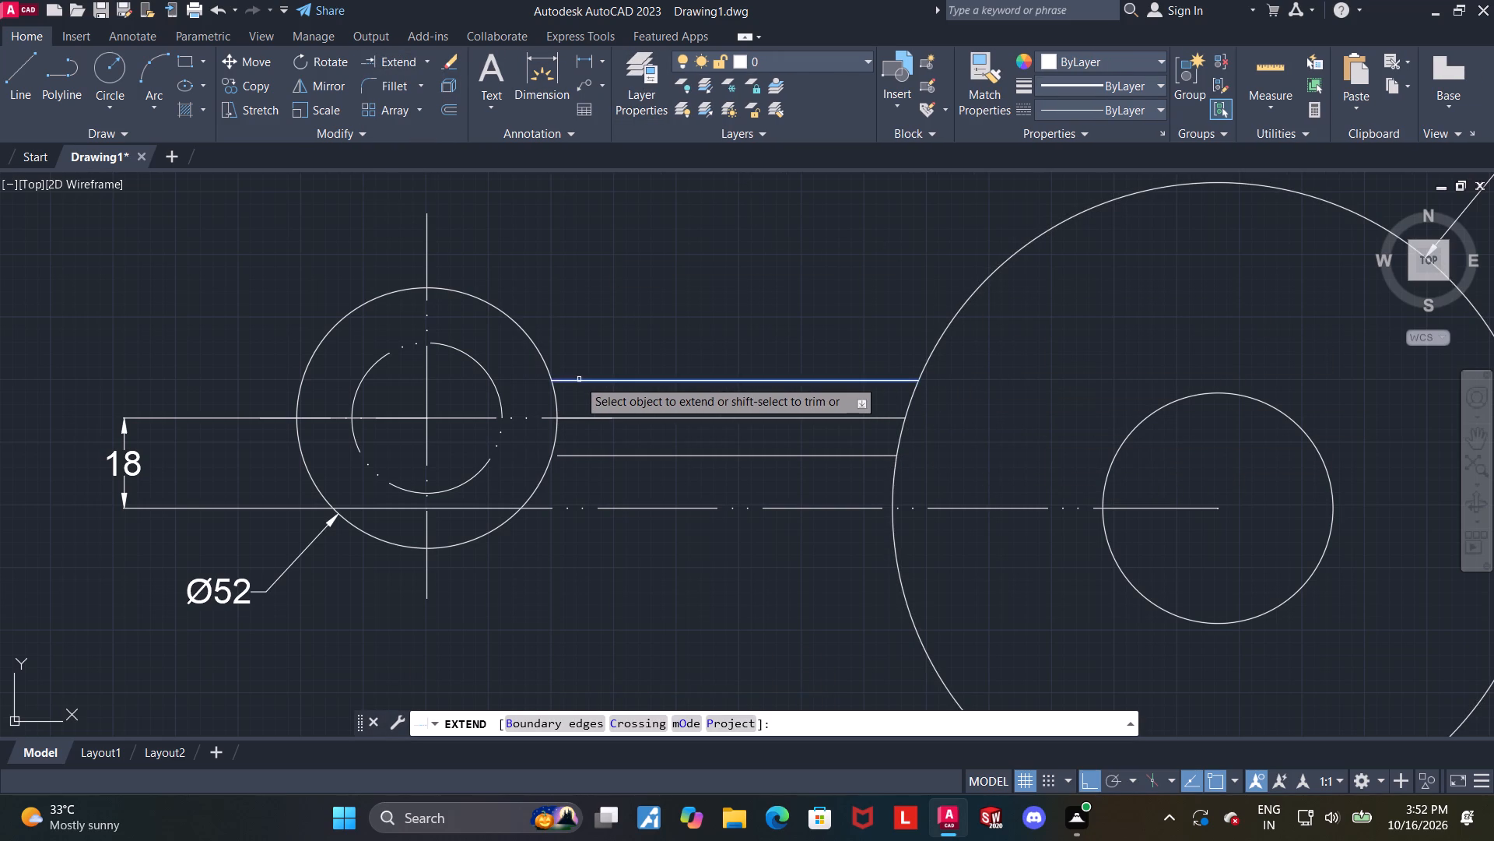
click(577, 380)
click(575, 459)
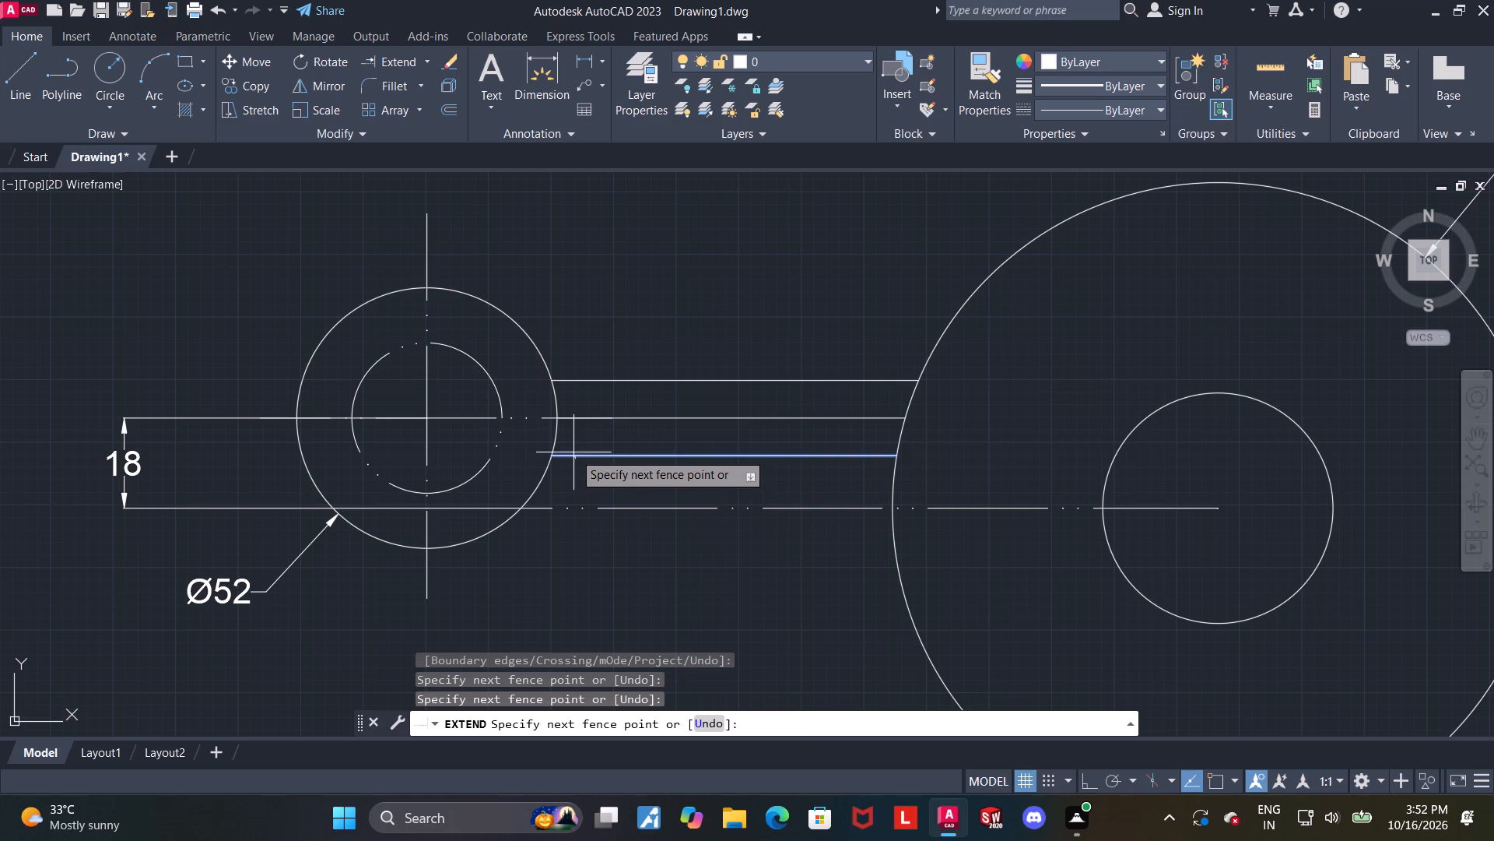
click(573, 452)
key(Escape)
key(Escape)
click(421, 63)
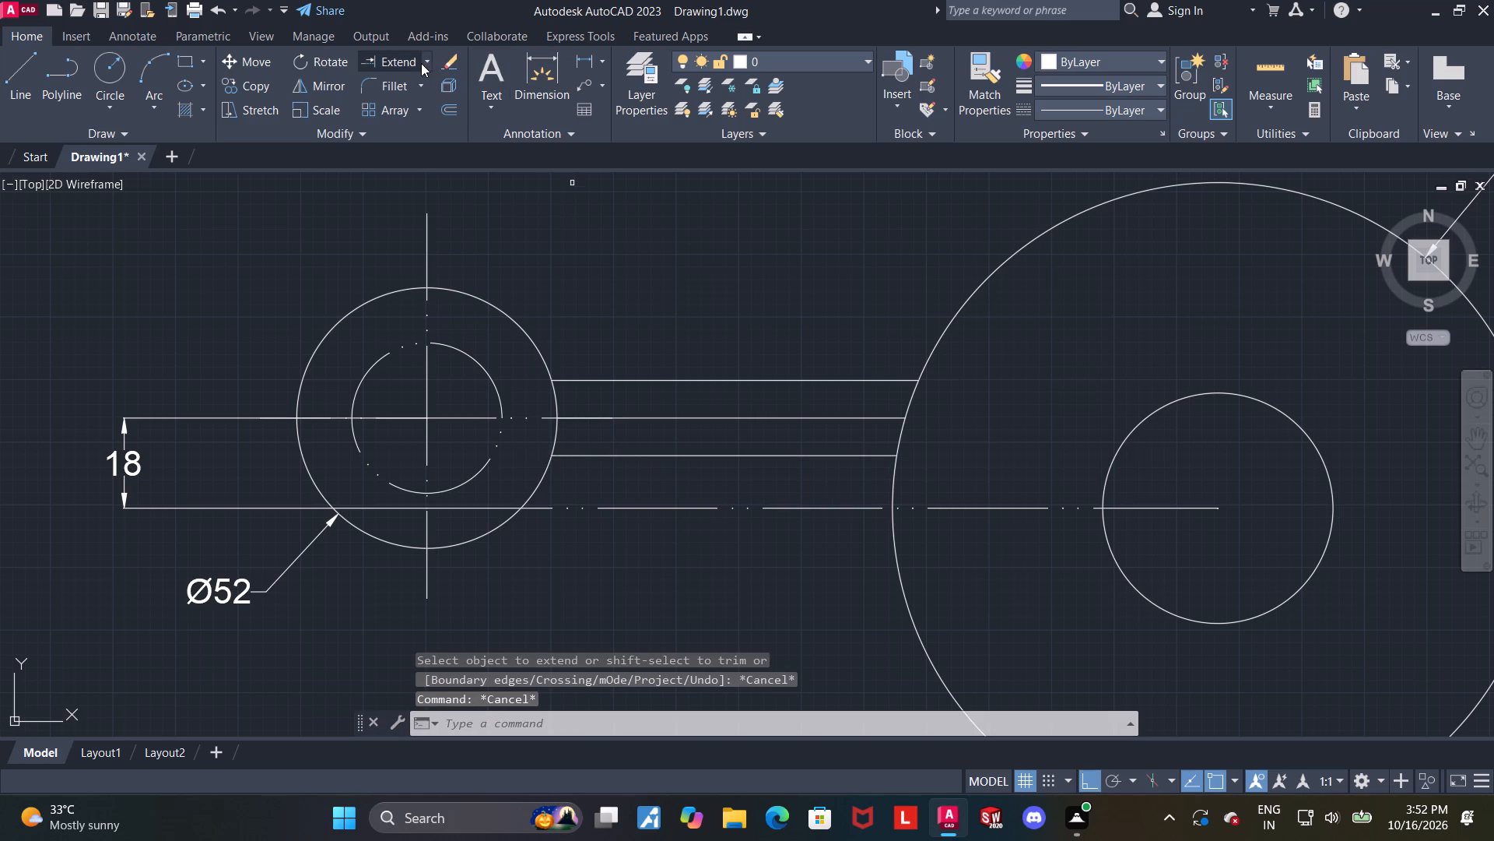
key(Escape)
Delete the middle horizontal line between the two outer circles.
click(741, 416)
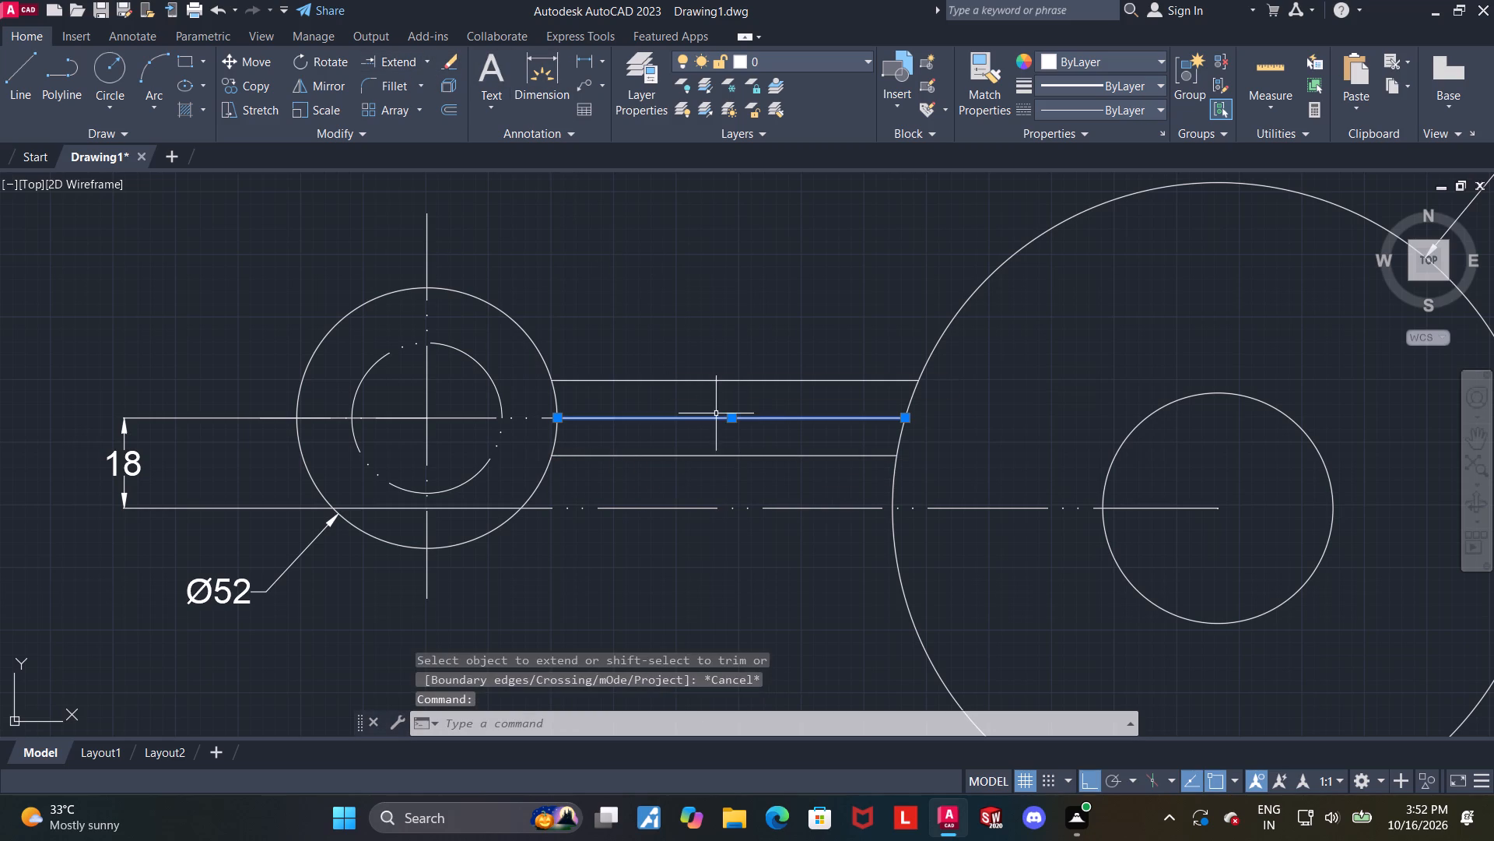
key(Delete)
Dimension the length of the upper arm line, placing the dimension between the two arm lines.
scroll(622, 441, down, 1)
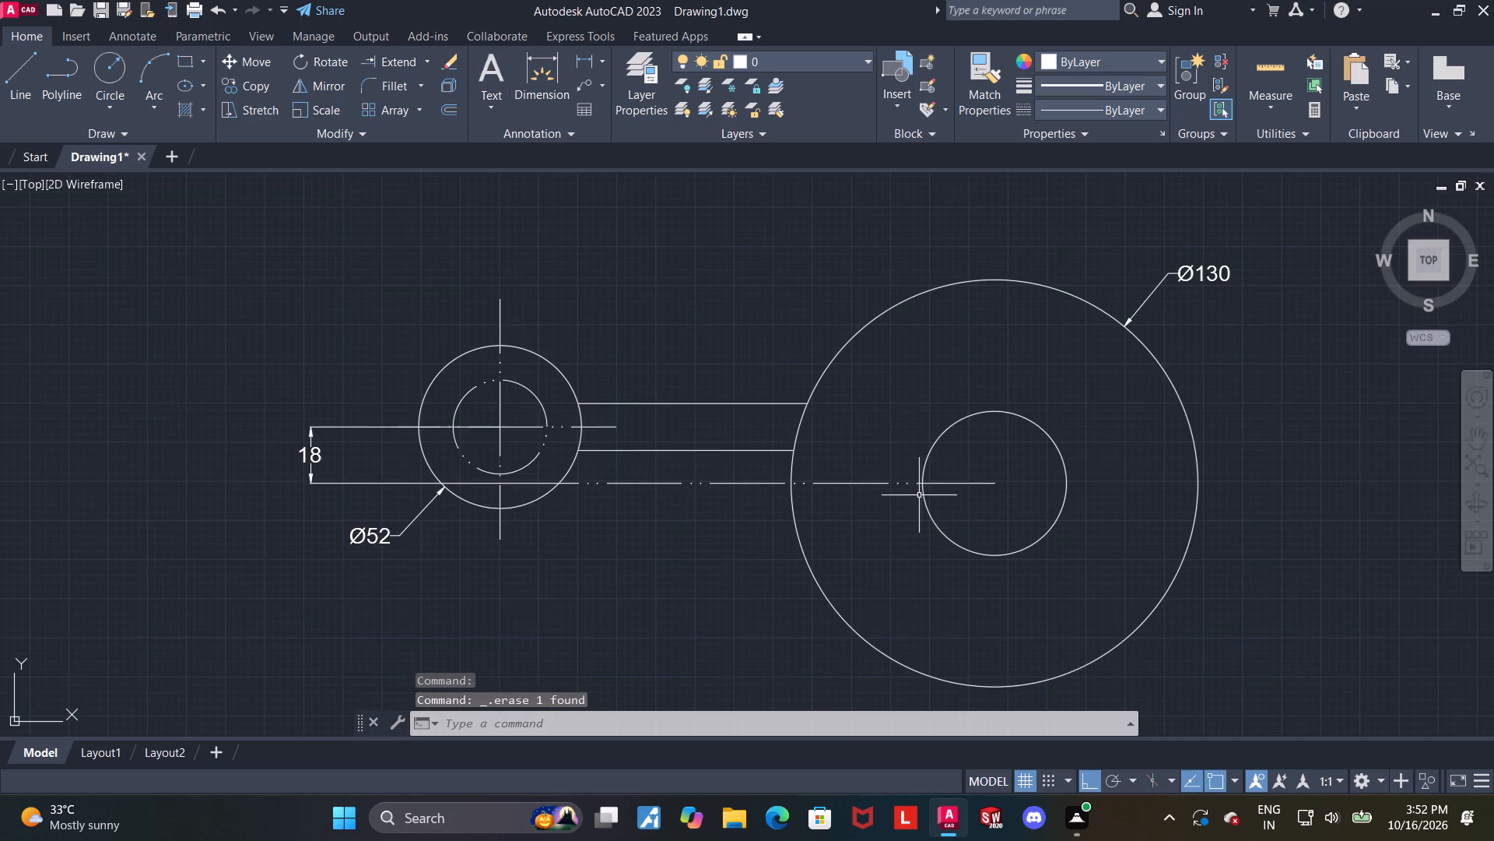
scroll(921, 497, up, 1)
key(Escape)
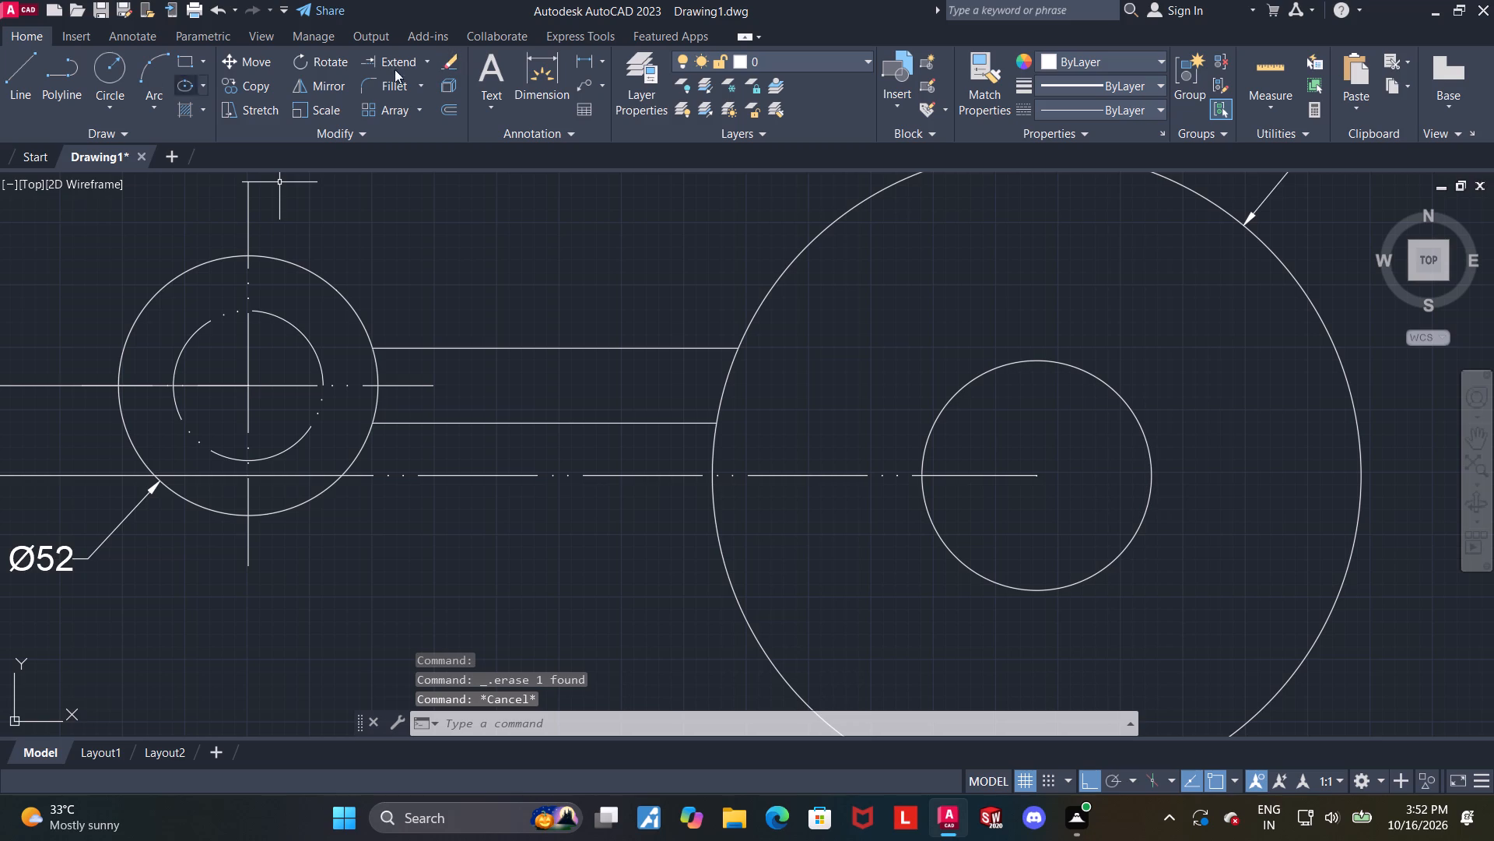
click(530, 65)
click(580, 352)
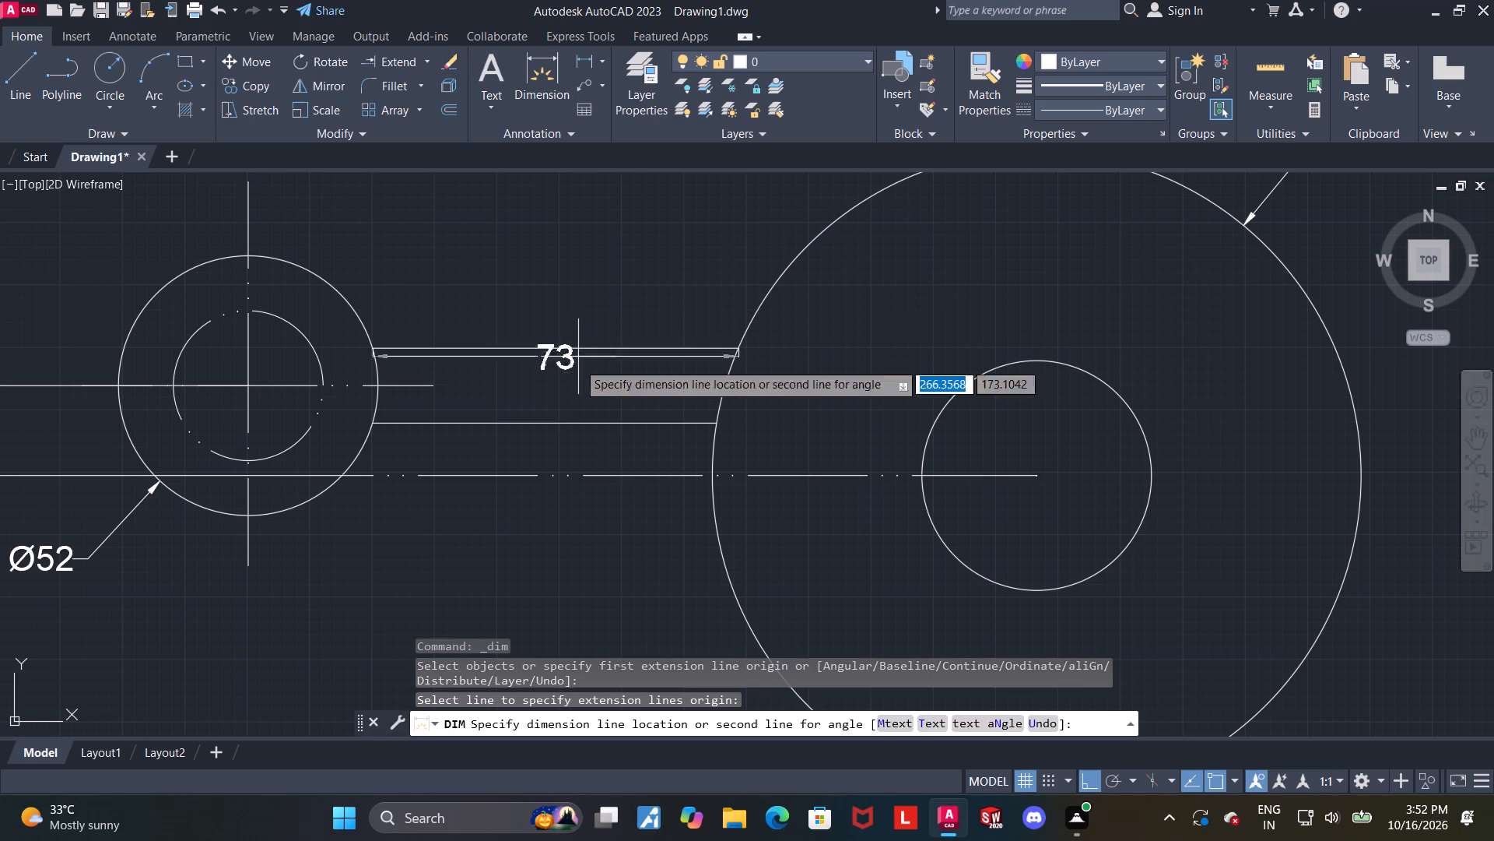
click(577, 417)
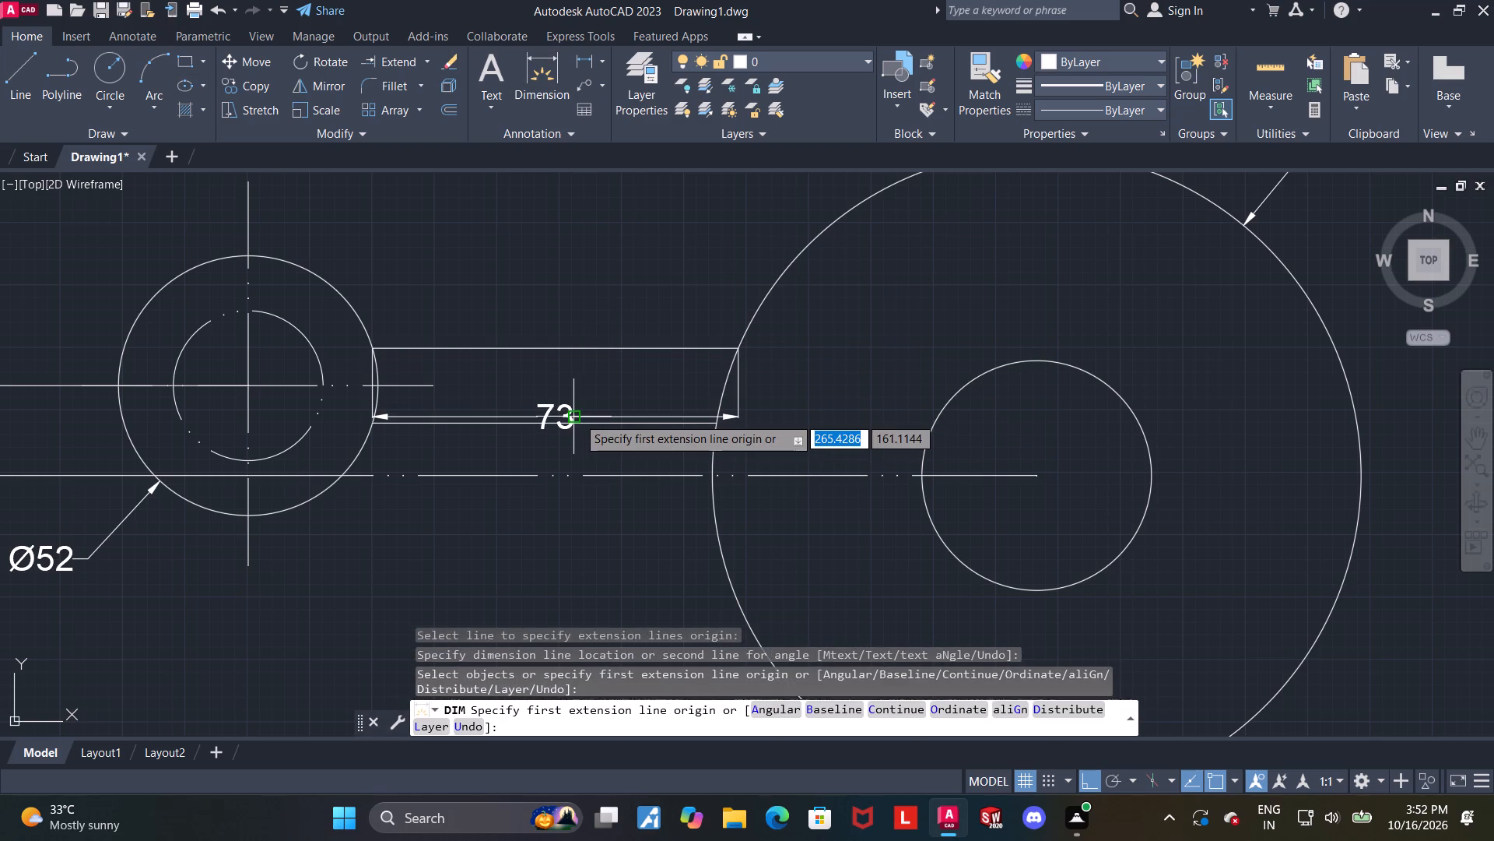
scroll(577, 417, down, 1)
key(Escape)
Undo the arm work back to before the first horizontal line was drawn between the two outer circles.
middle_drag(449, 359, 520, 380)
scroll(609, 439, up, 1)
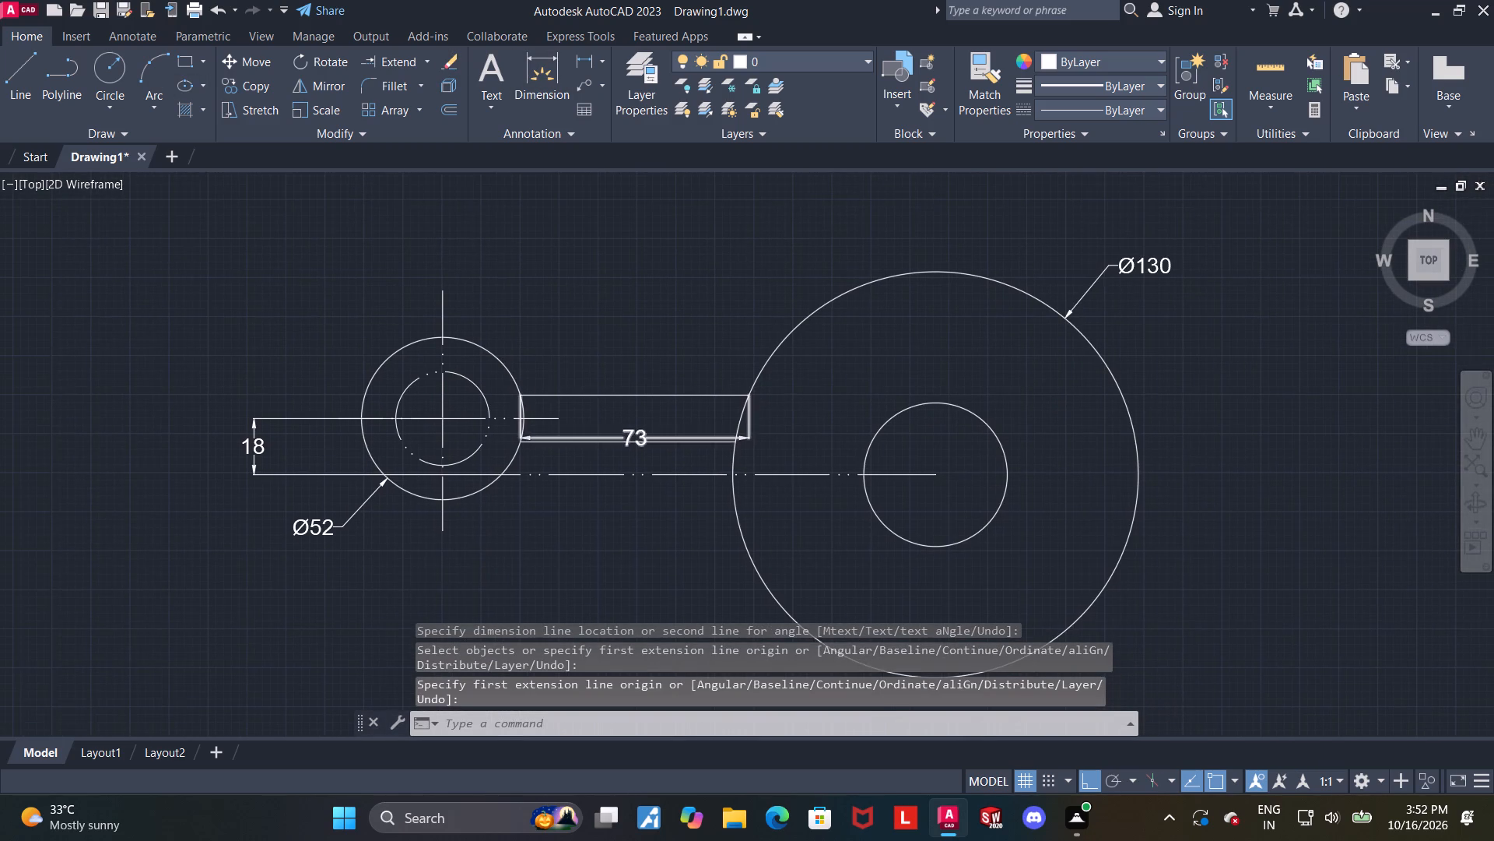
key(ctrl+z)
key(ctrl+z)
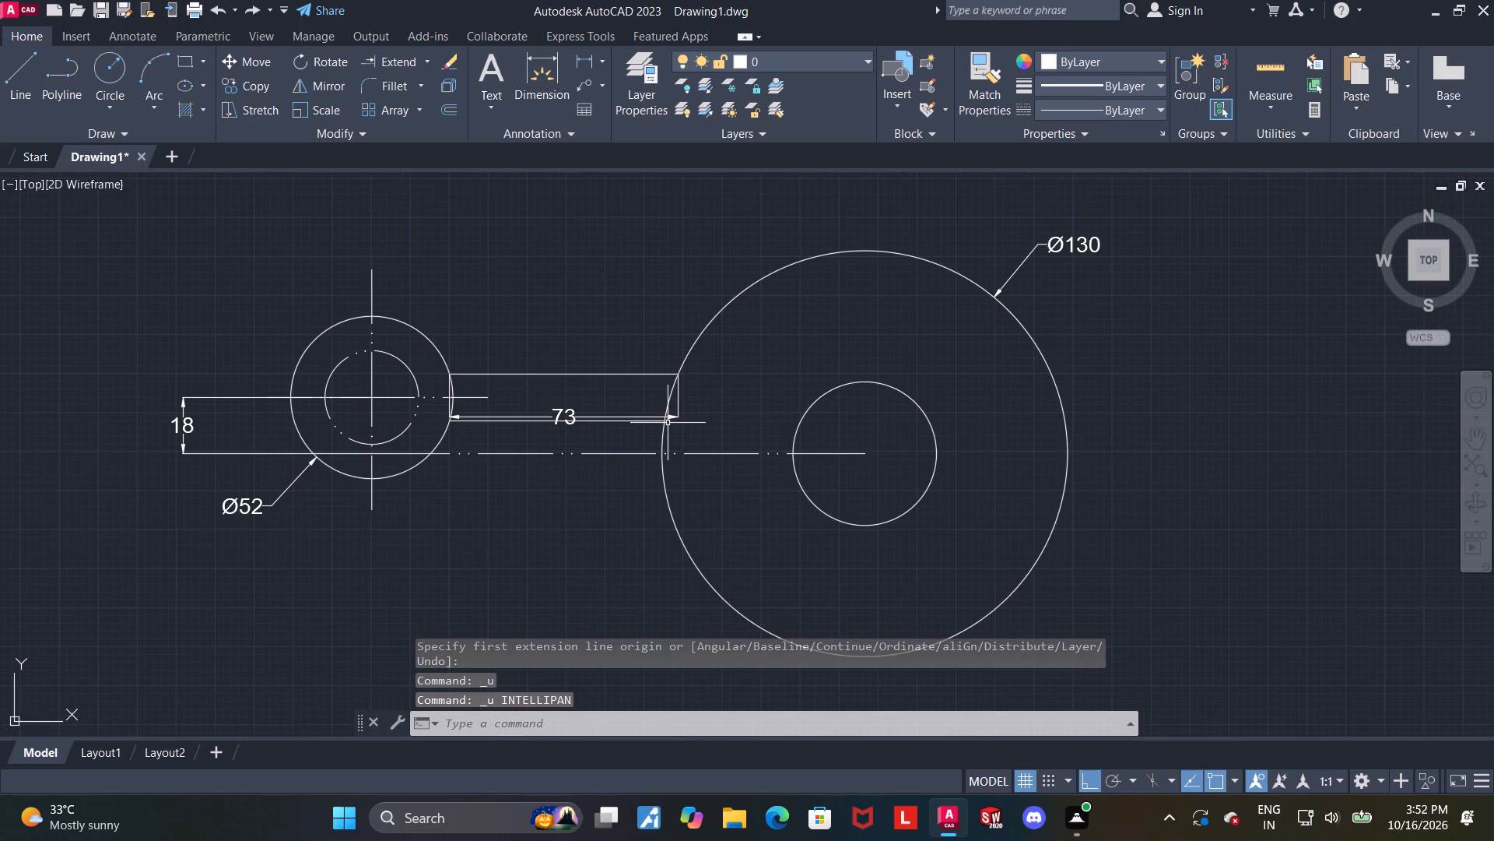
scroll(435, 403, up, 1)
middle_drag(469, 425, 566, 517)
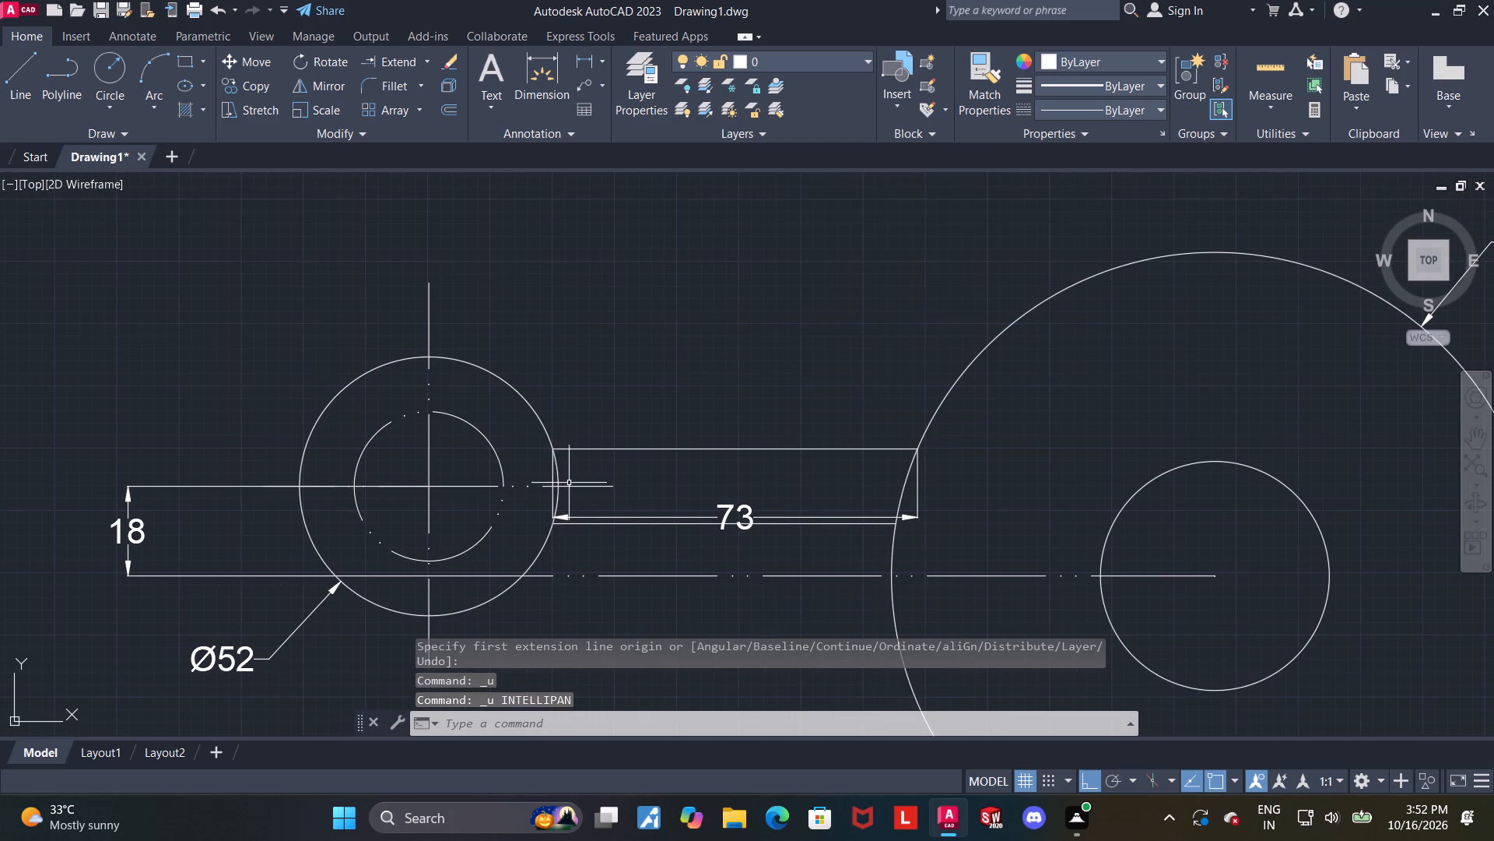
key(ctrl+z)
key(ctrl+z)
key(ctrl+z)
key(ctrl+z)
key(ctrl+z)
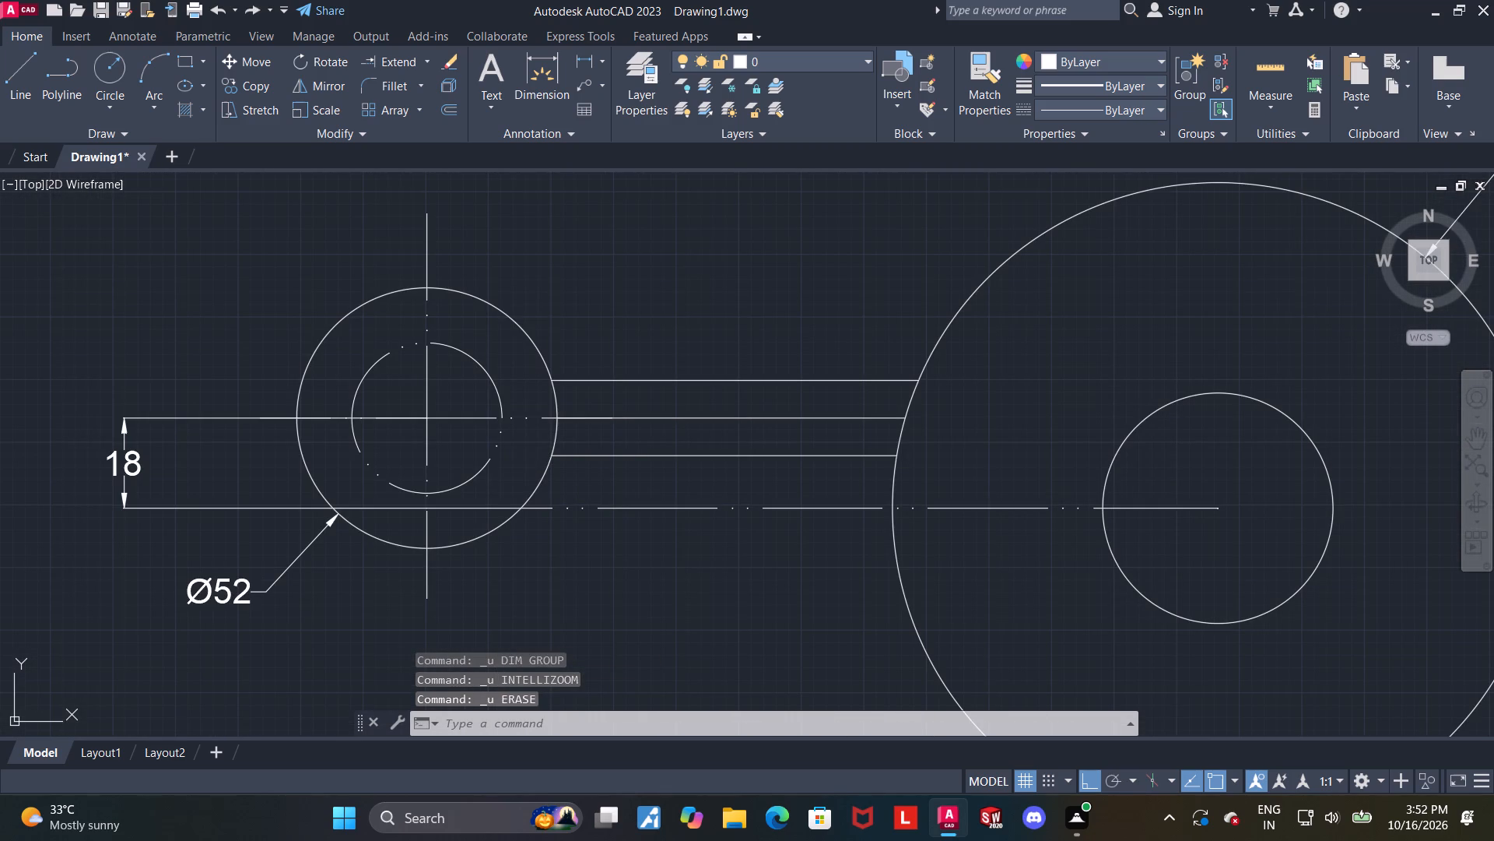
key(ctrl+z)
key(ctrl+z)
key(ctrl+z)
key(ctrl+z)
key(Escape)
key(Escape)
Draw a horizontal line from the 52-diameter circle's right quadrant to just inside the 130-diameter circle.
scroll(622, 413, up, 1)
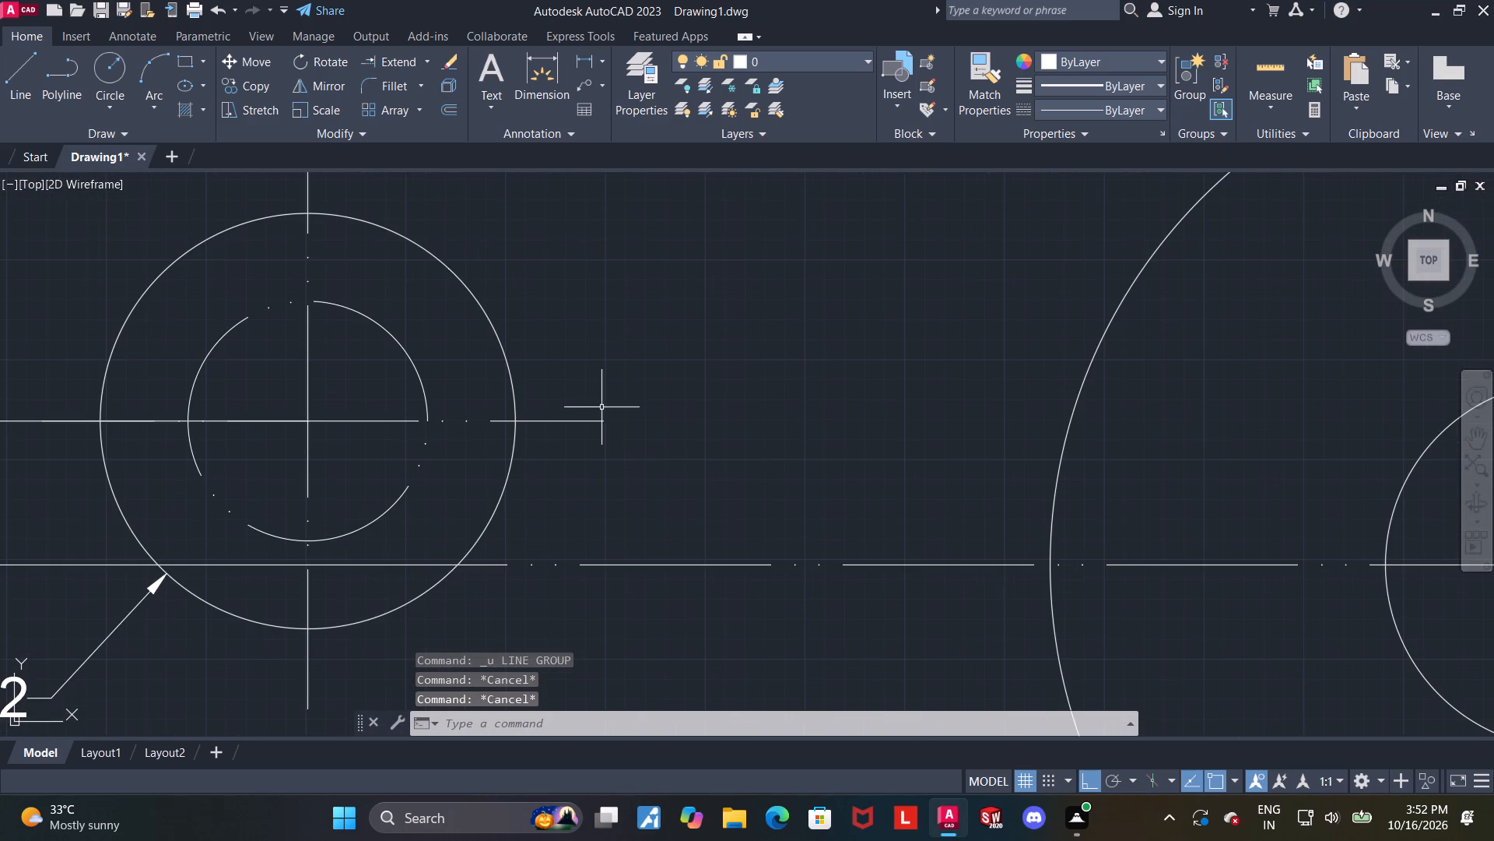
click(29, 65)
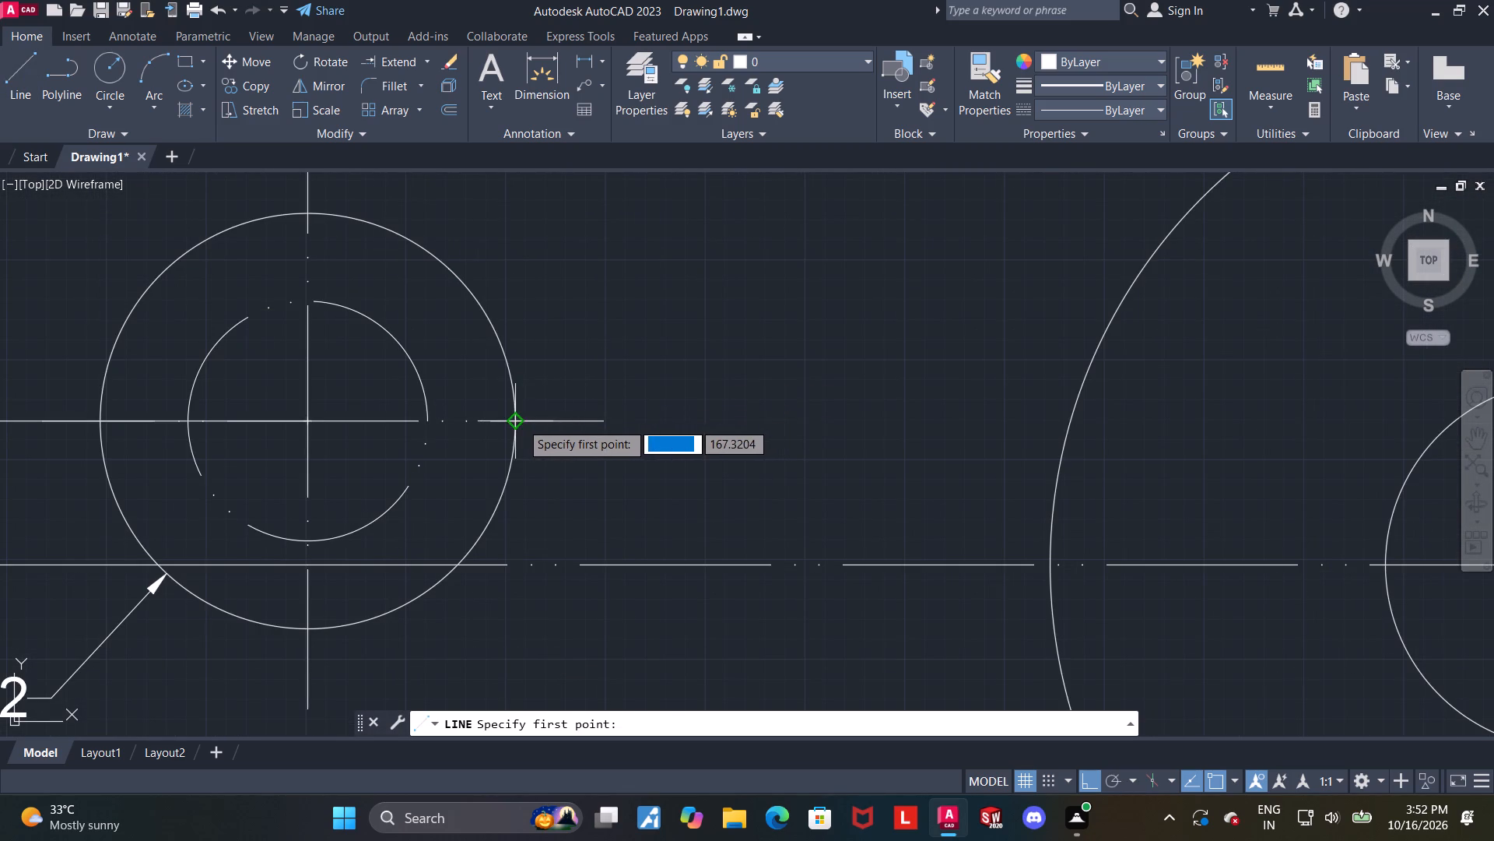
click(517, 422)
click(1205, 417)
key(Escape)
key(Escape)
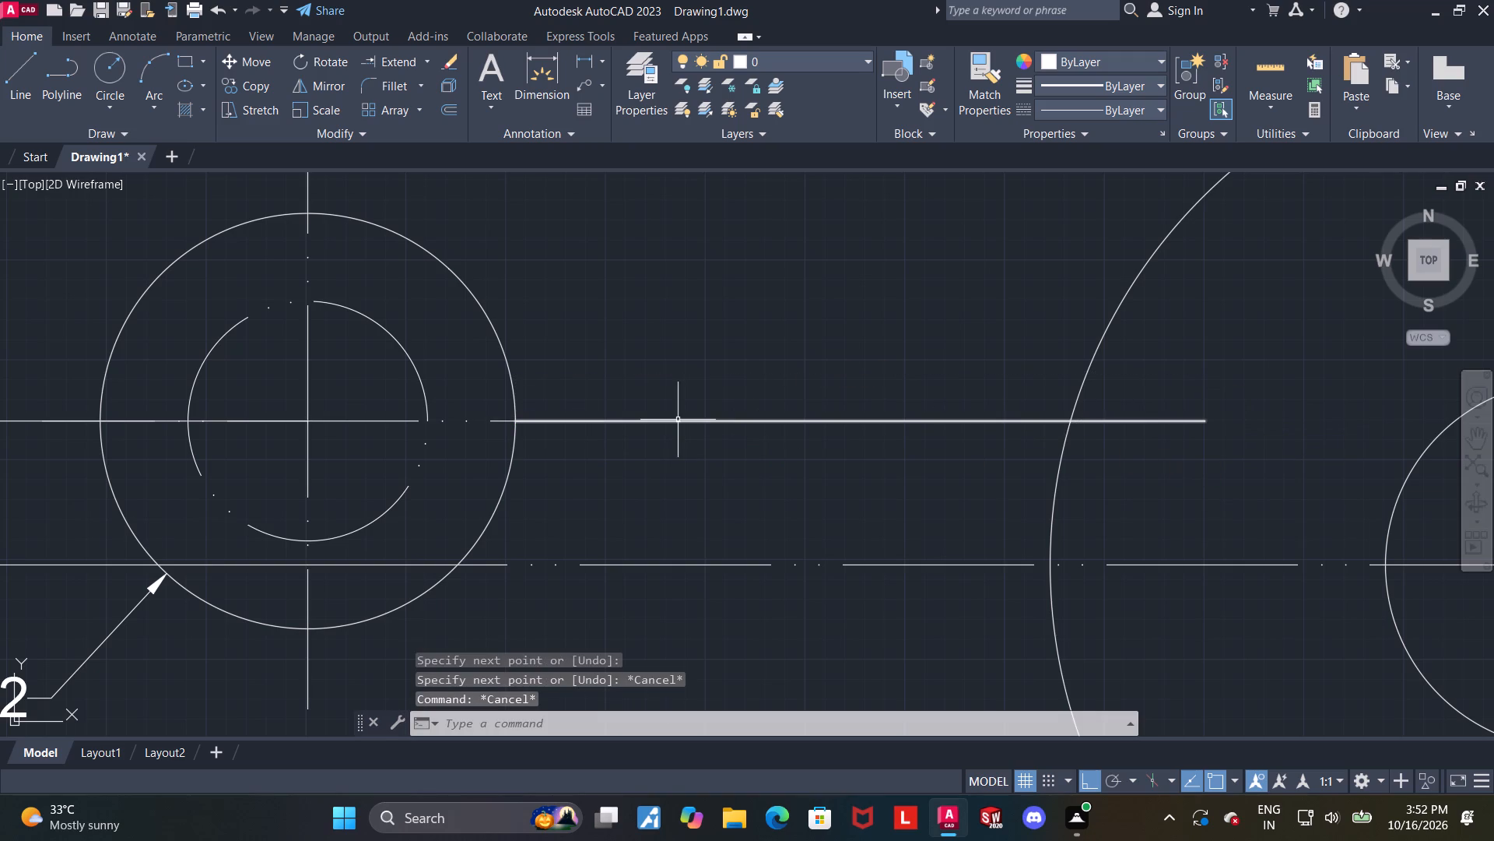
Offset the new horizontal line 2.5 upward.
scroll(678, 420, down, 1)
middle_drag(725, 372, 747, 420)
scroll(633, 378, up, 1)
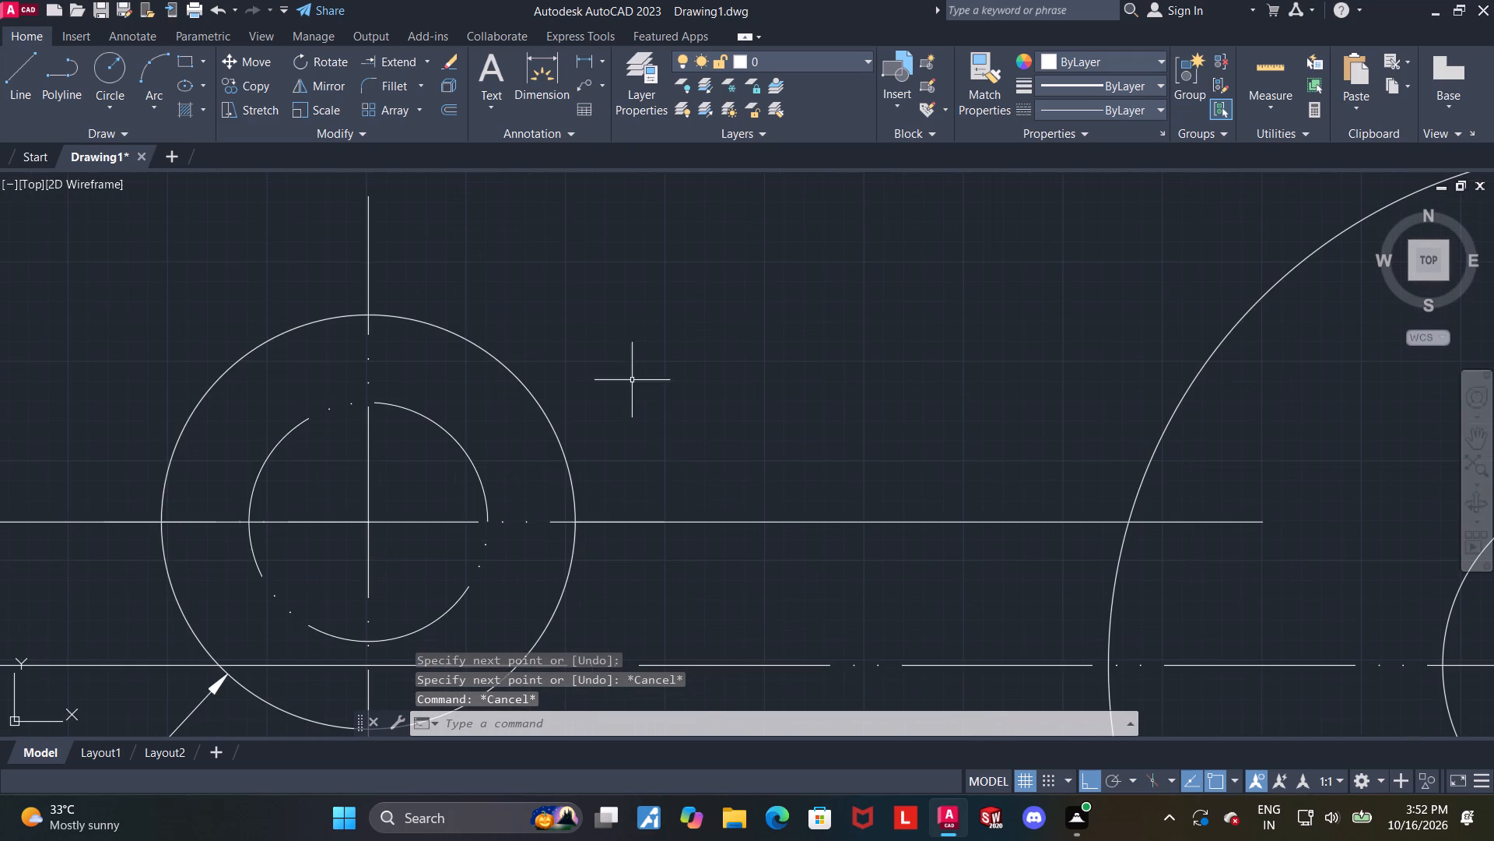
click(718, 523)
text(offset)
key(Return)
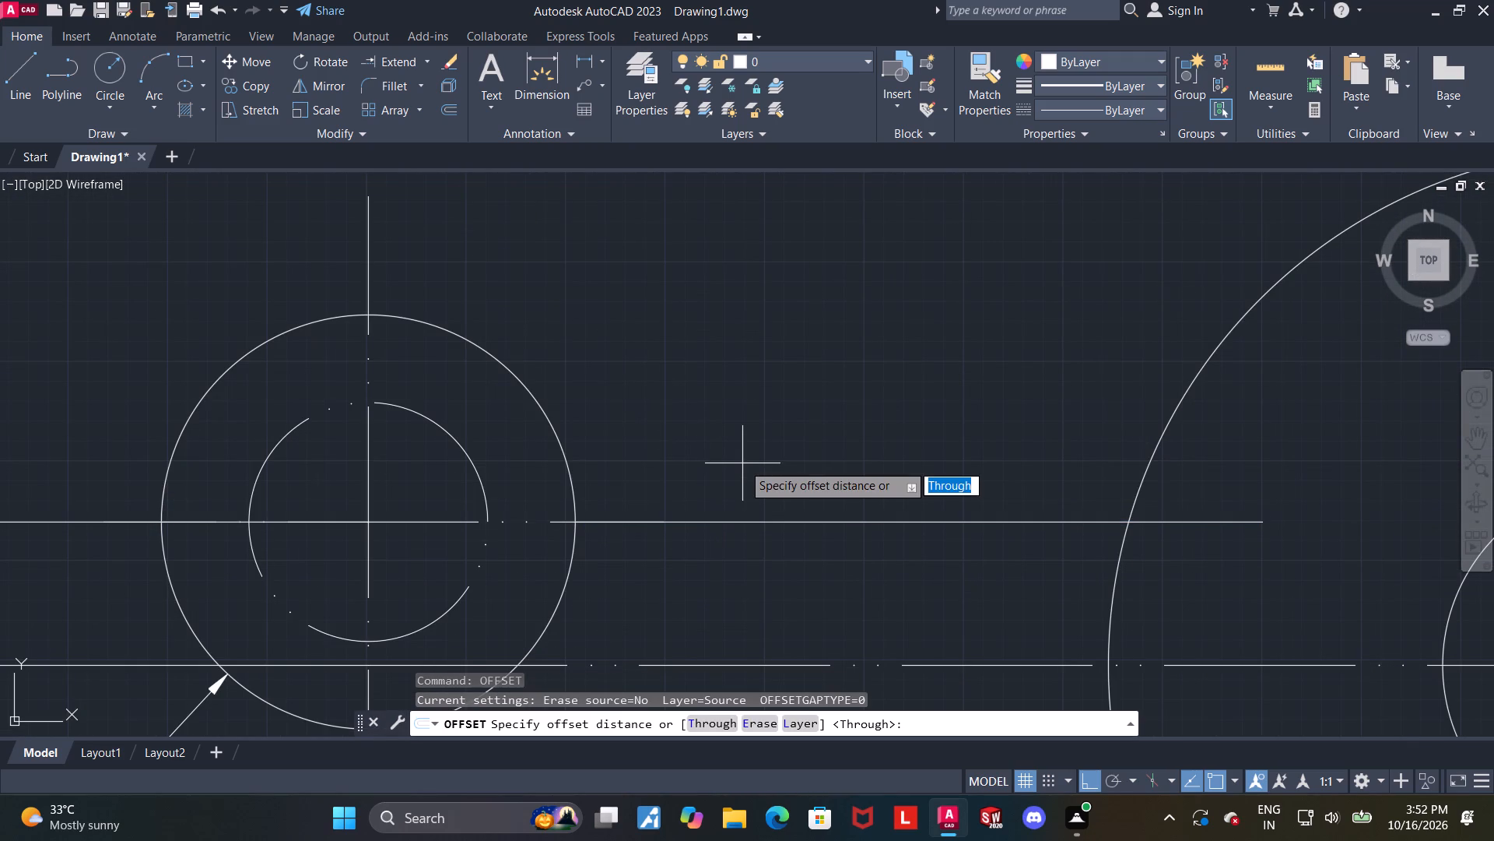
key(Return)
text(2.5)
key(Return)
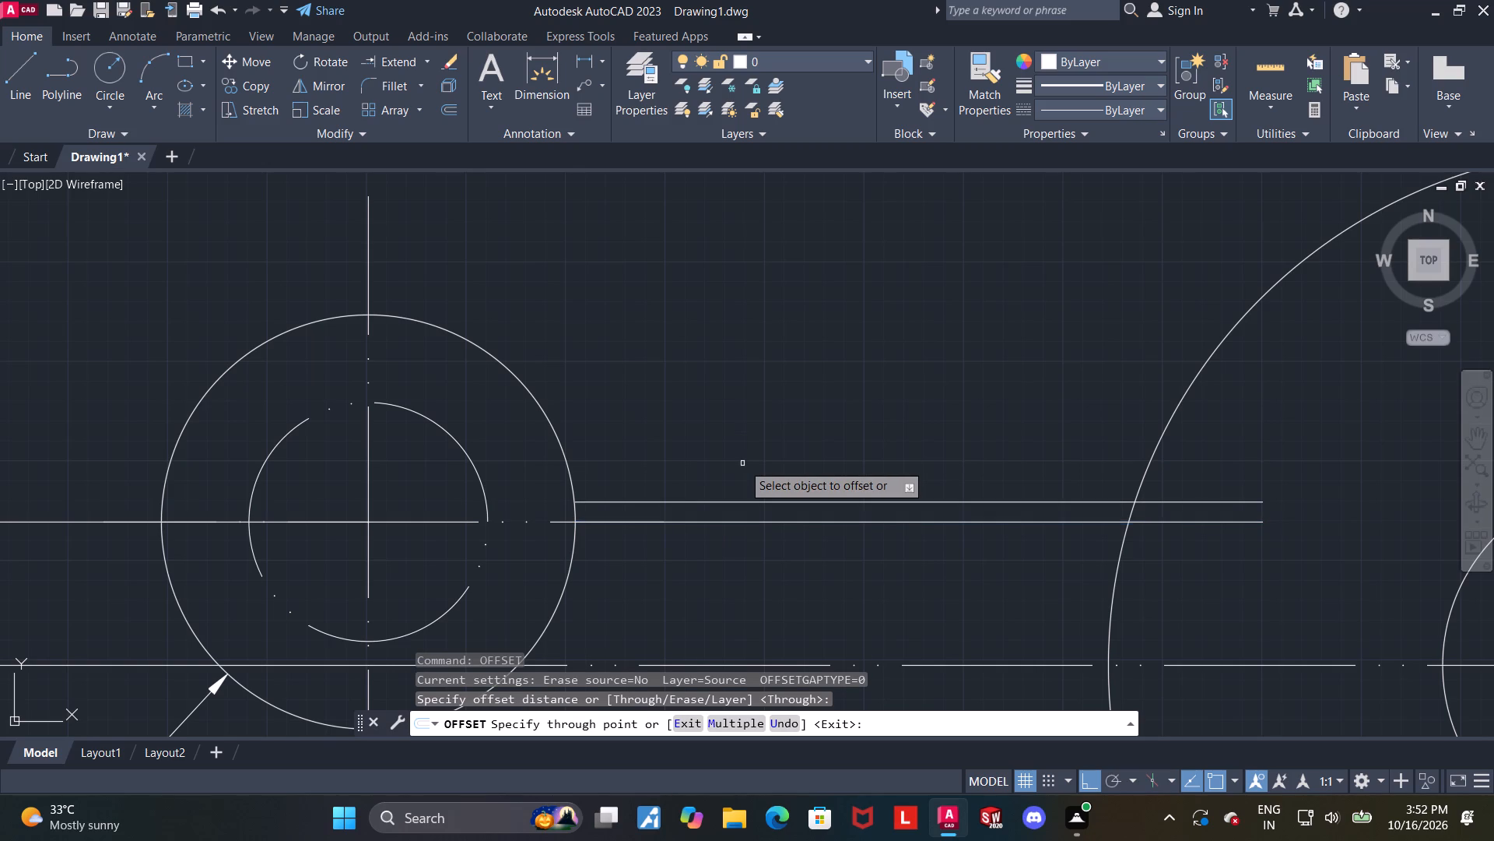
click(742, 463)
key(Escape)
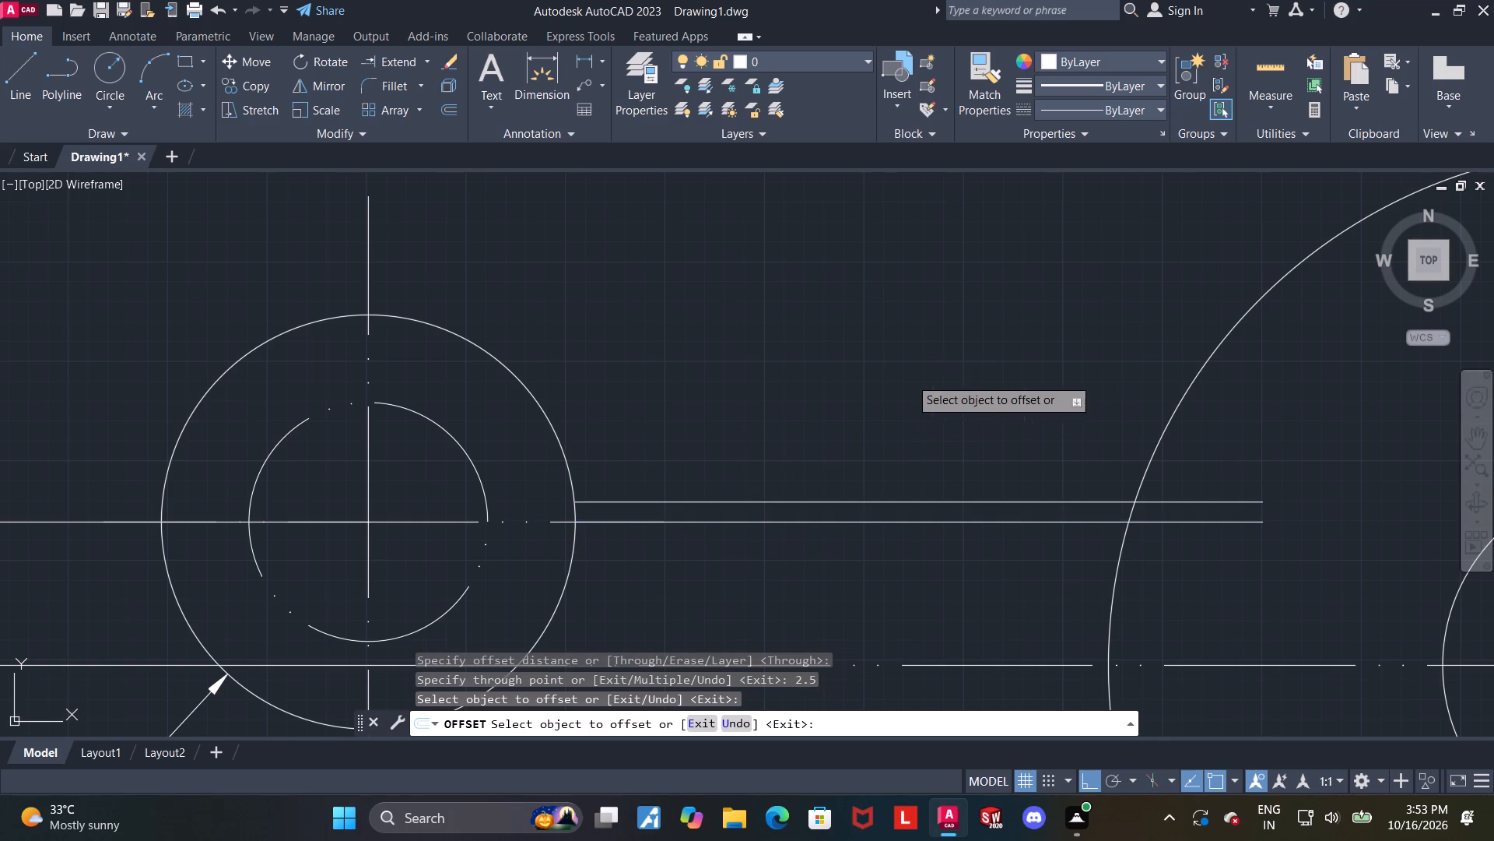
key(Escape)
key(Escape)
Trim the ends of the two horizontal lines that lie inside the 130-diameter circle.
click(431, 65)
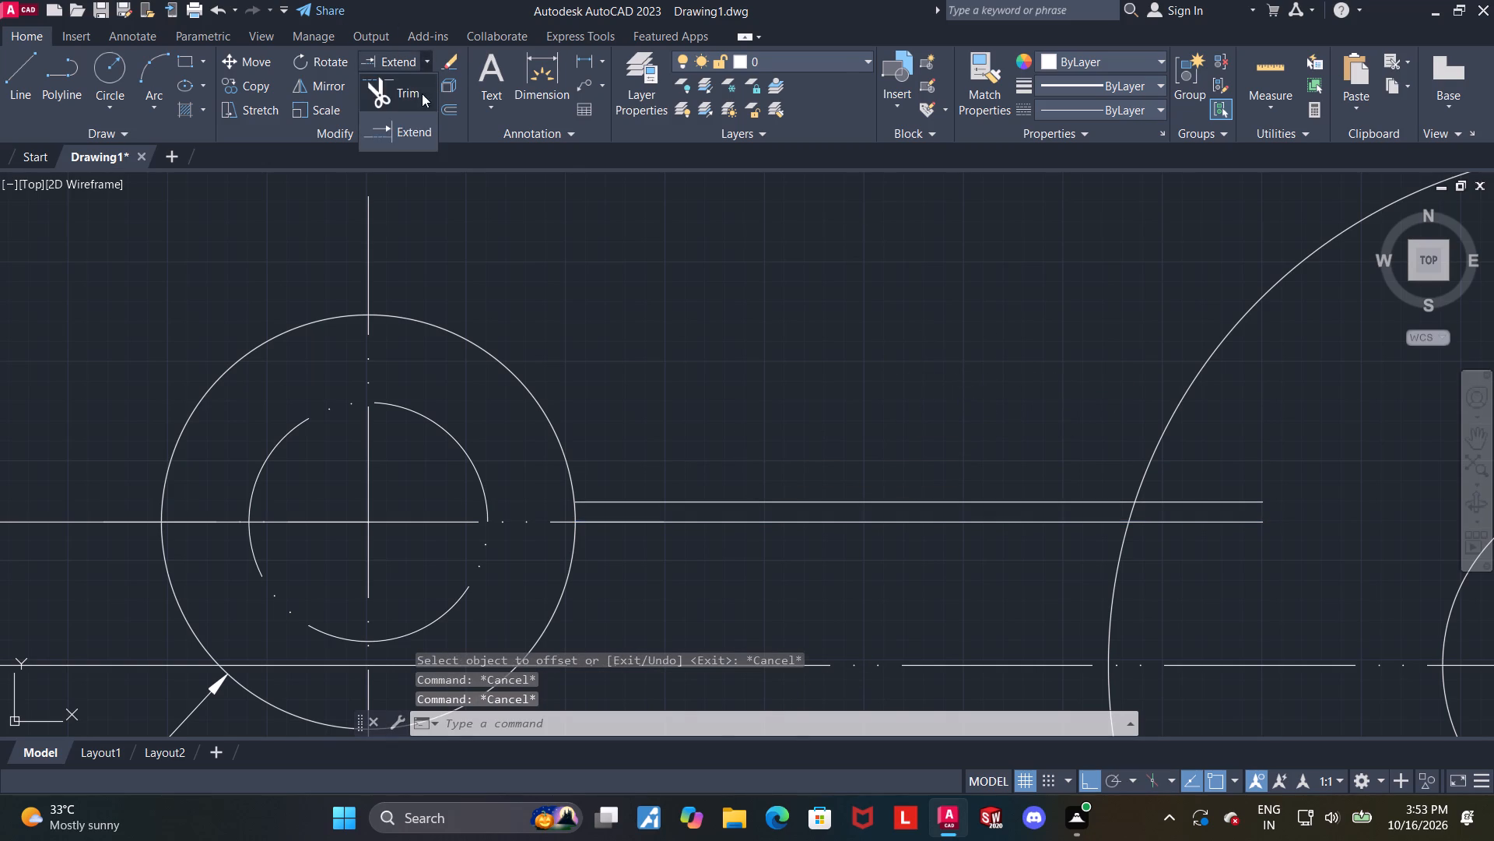
click(422, 93)
drag(1250, 538, 1254, 371)
key(Escape)
key(Escape)
key(Escape)
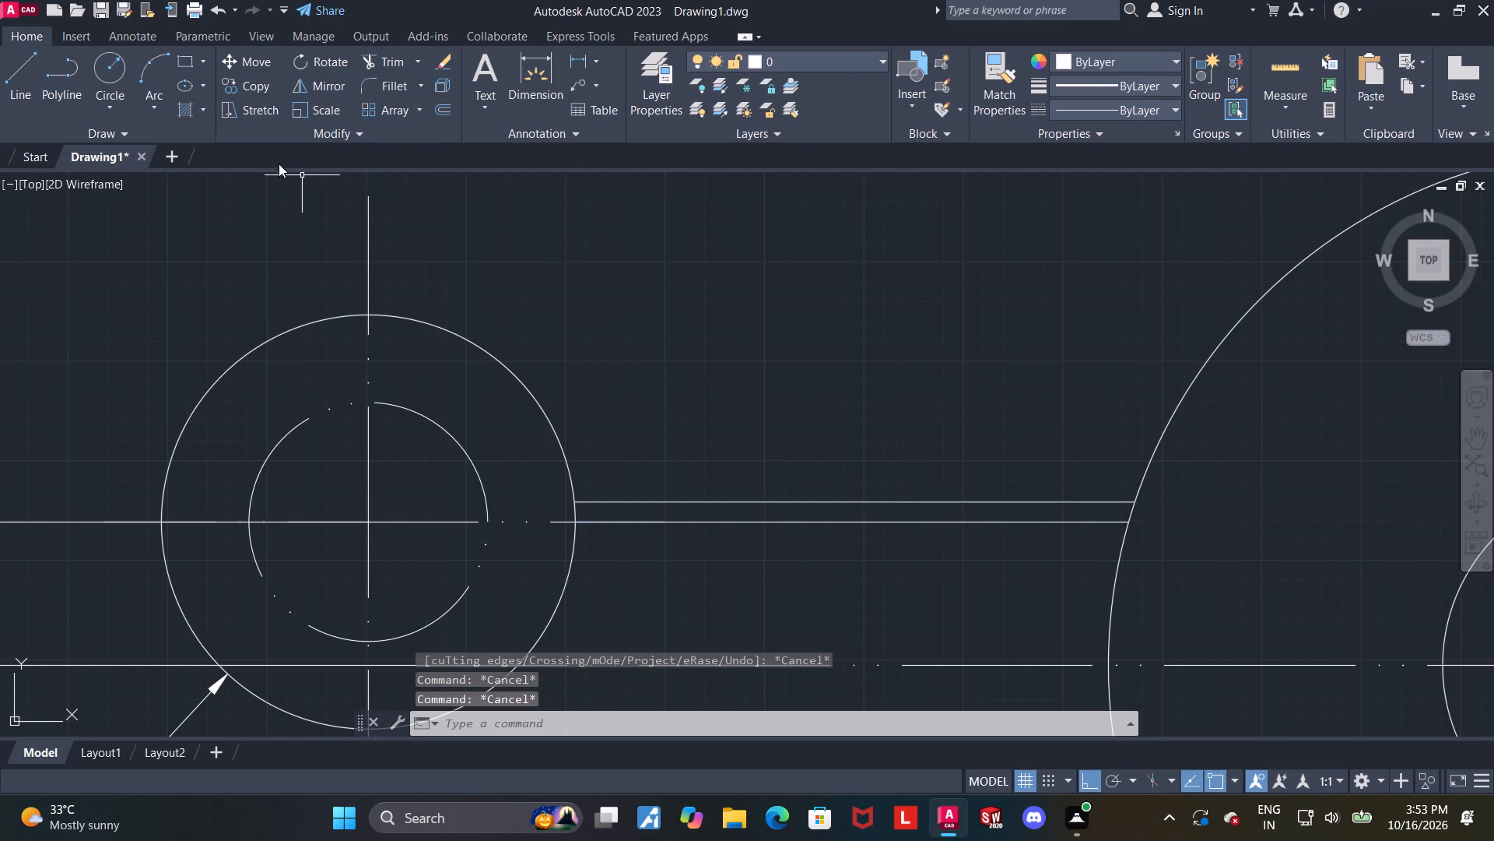
Delete the lower of the two horizontal lines, which runs along the 52-diameter circle's centreline.
click(718, 519)
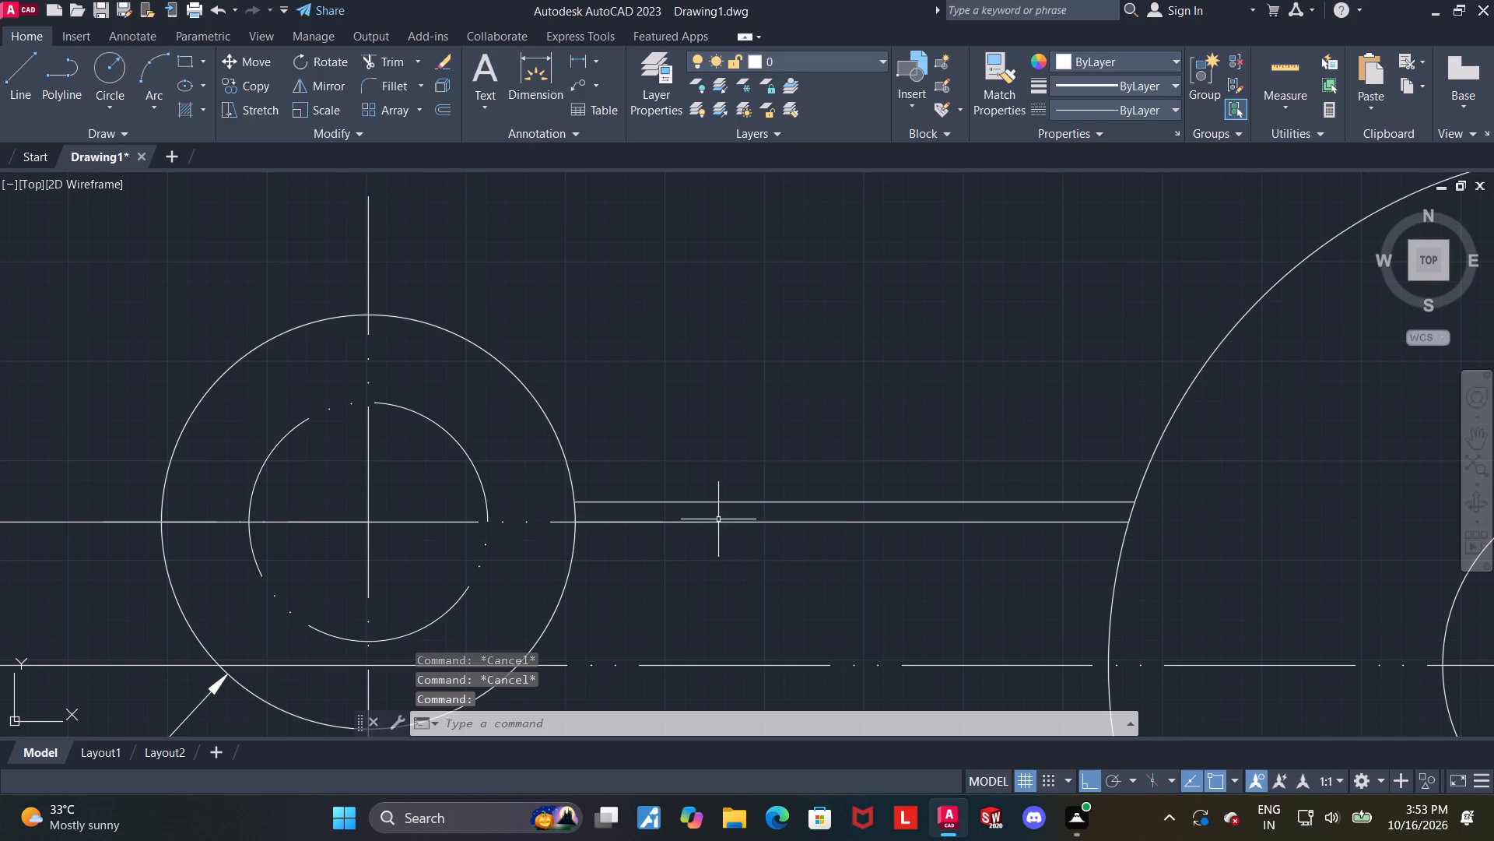
key(Delete)
key(Escape)
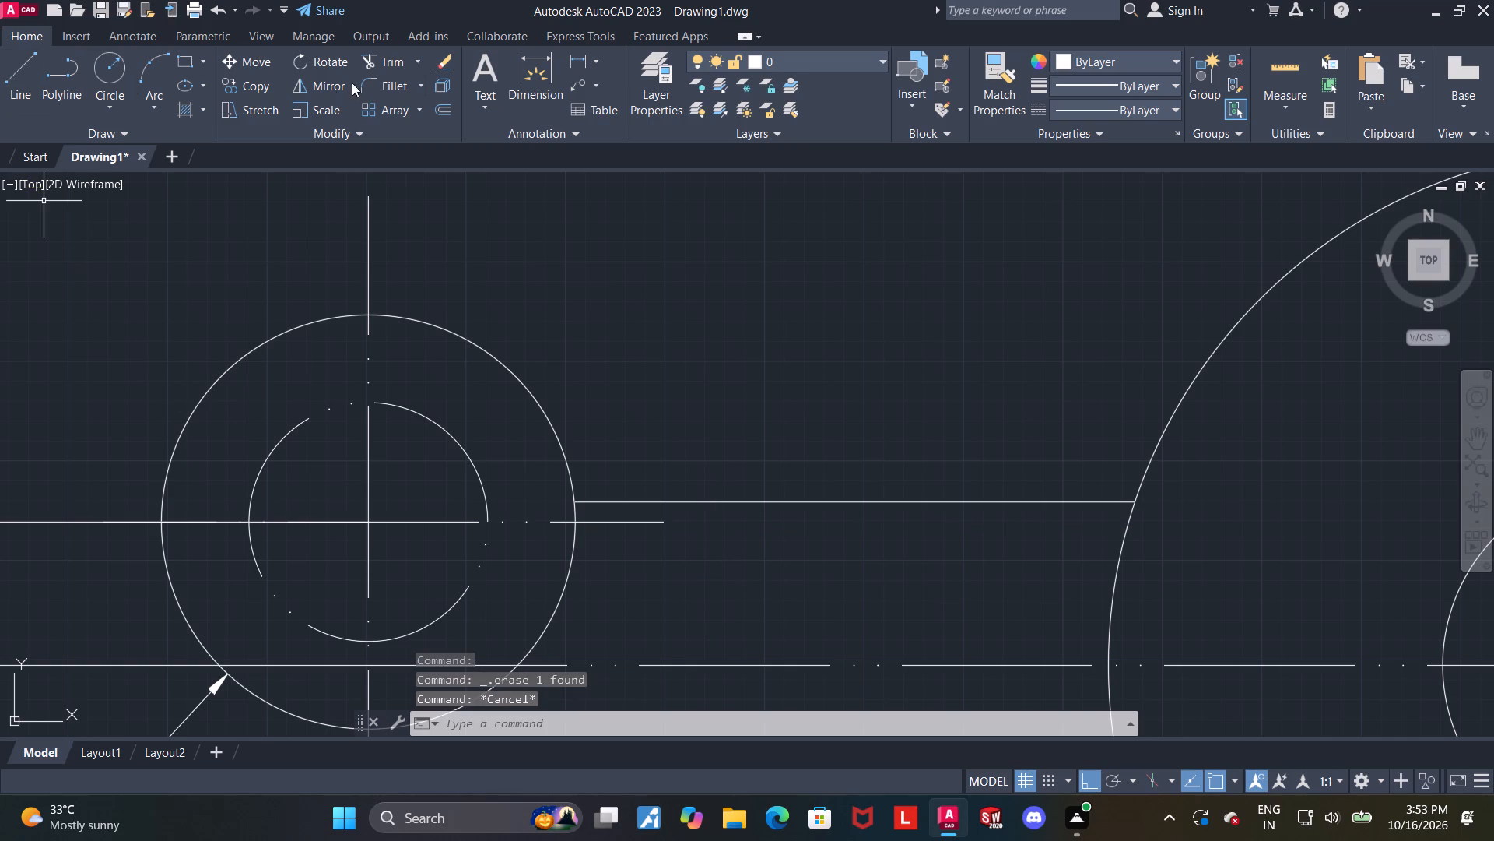
Dimension the vertical distance between the 52-diameter circle's horizontal centreline and the remaining arm line.
click(549, 66)
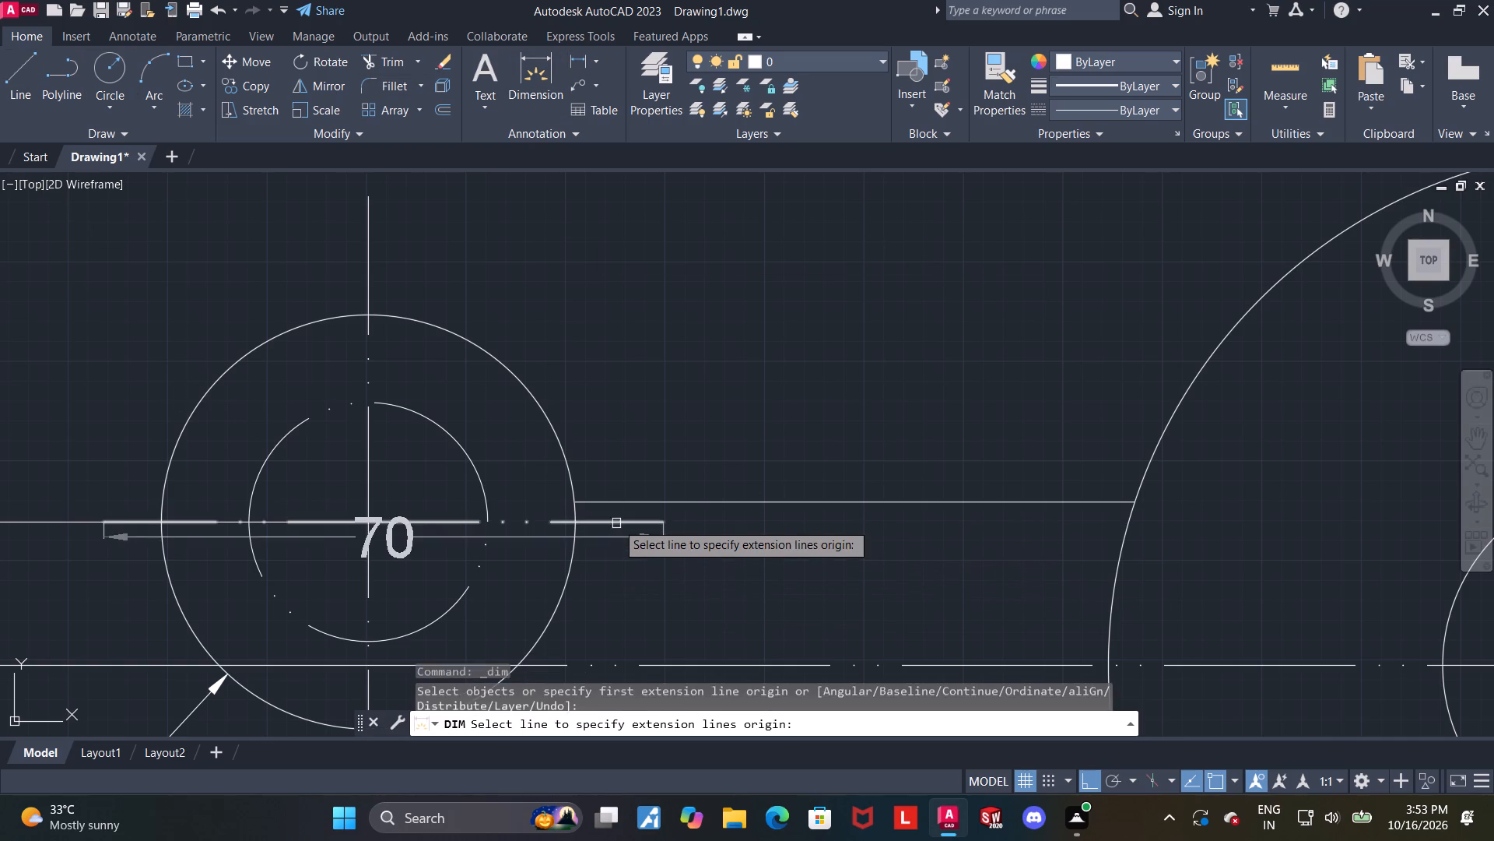
click(616, 522)
click(620, 501)
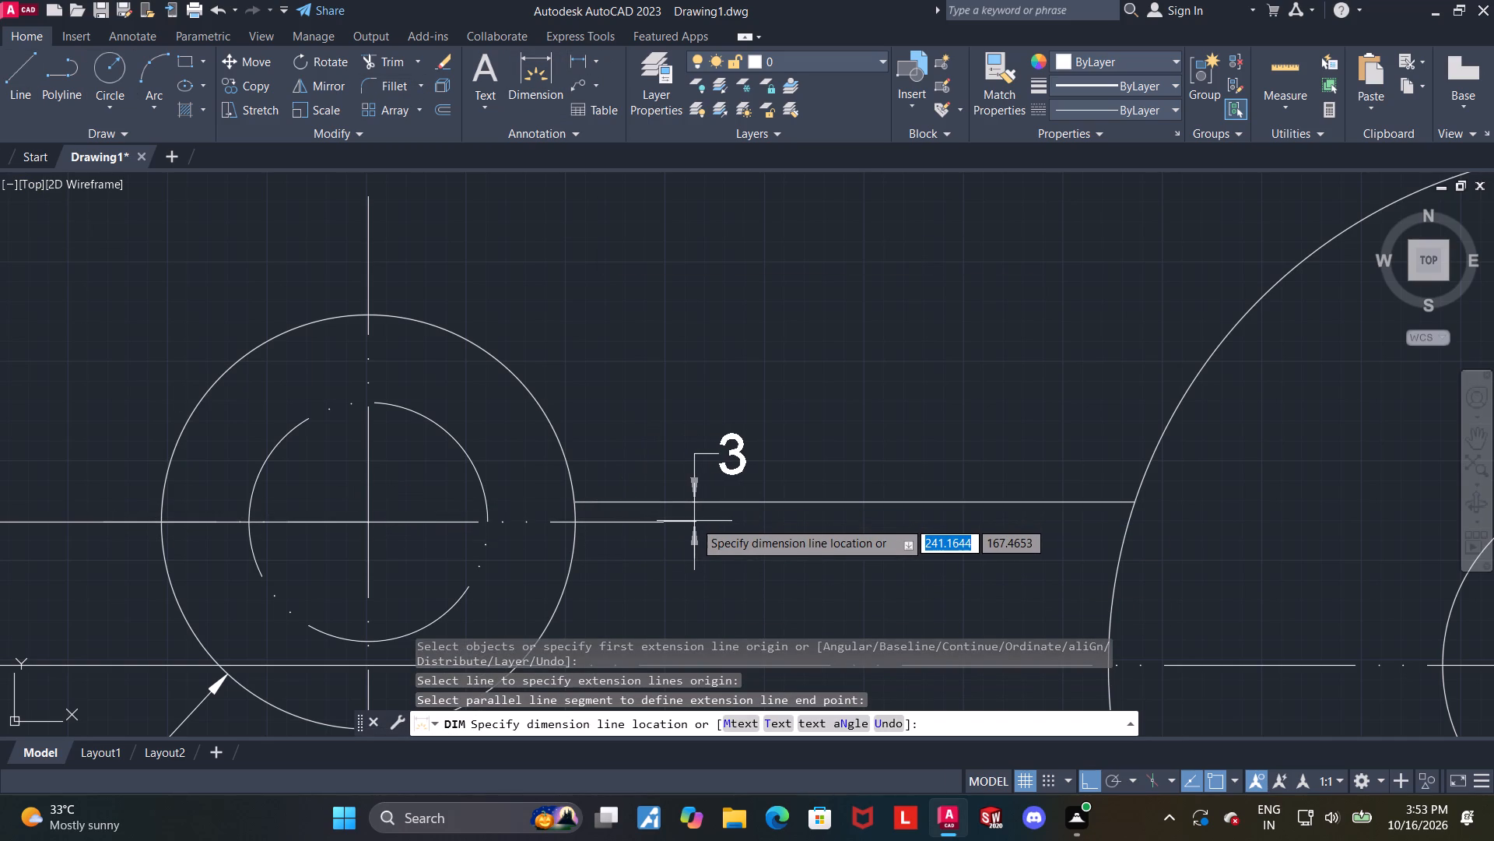
click(658, 512)
key(Escape)
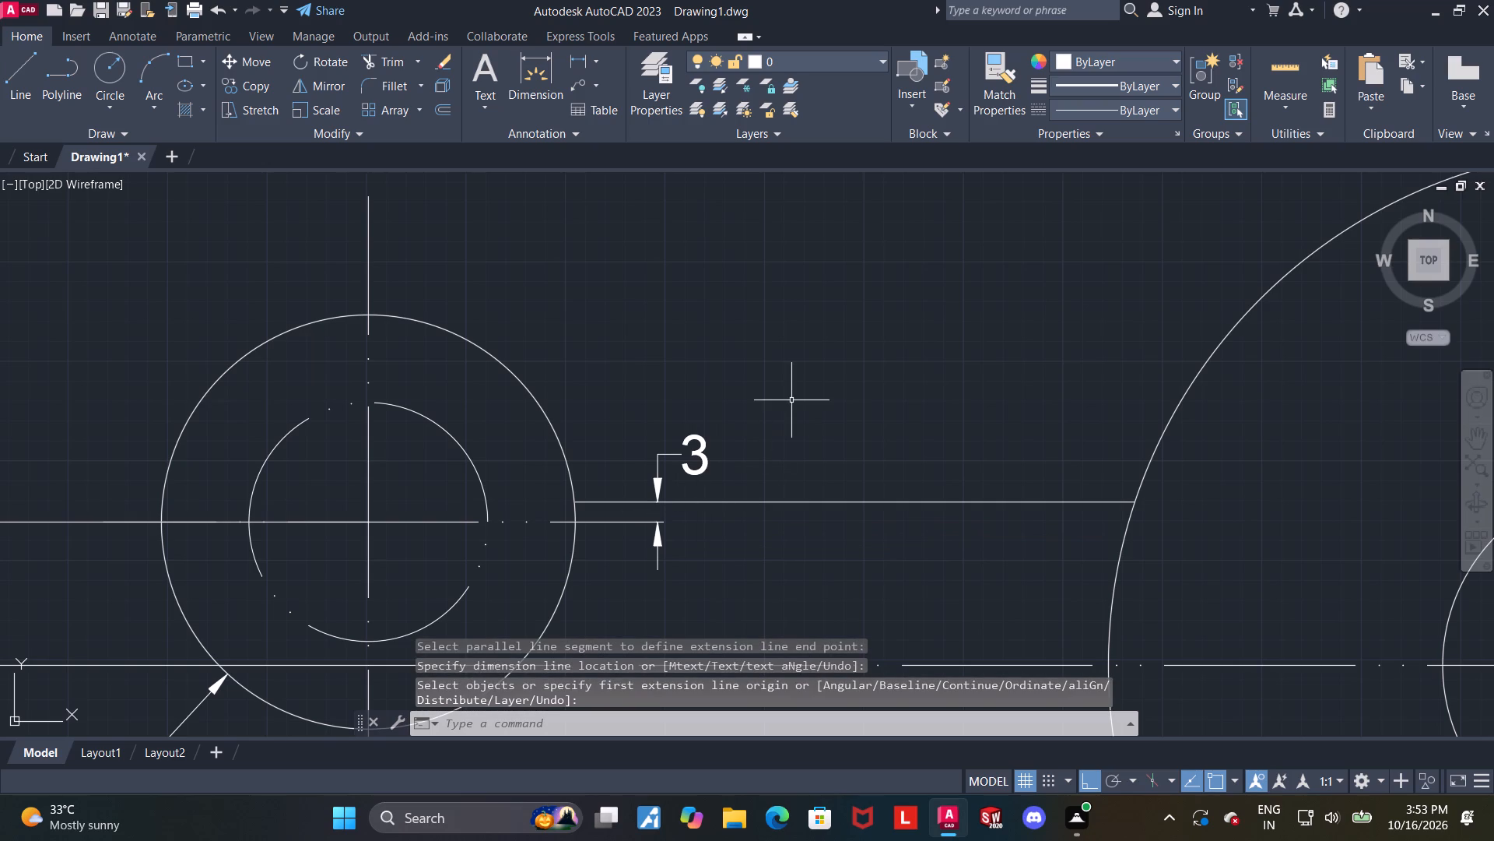
Set the Standard dimension style's linear precision to one decimal place (0.0).
key(d)
key(Return)
click(955, 355)
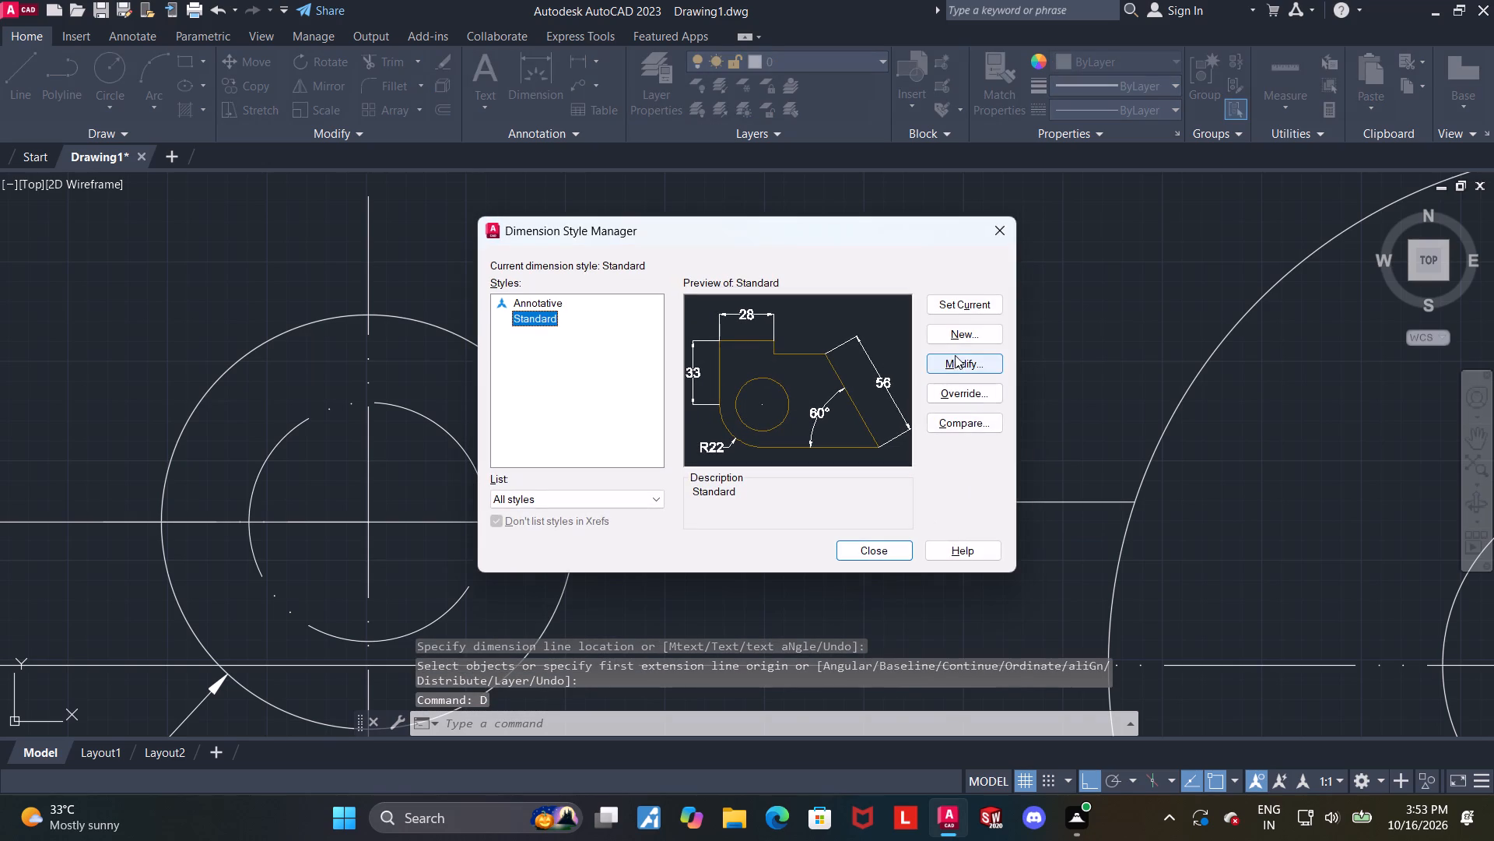
click(671, 191)
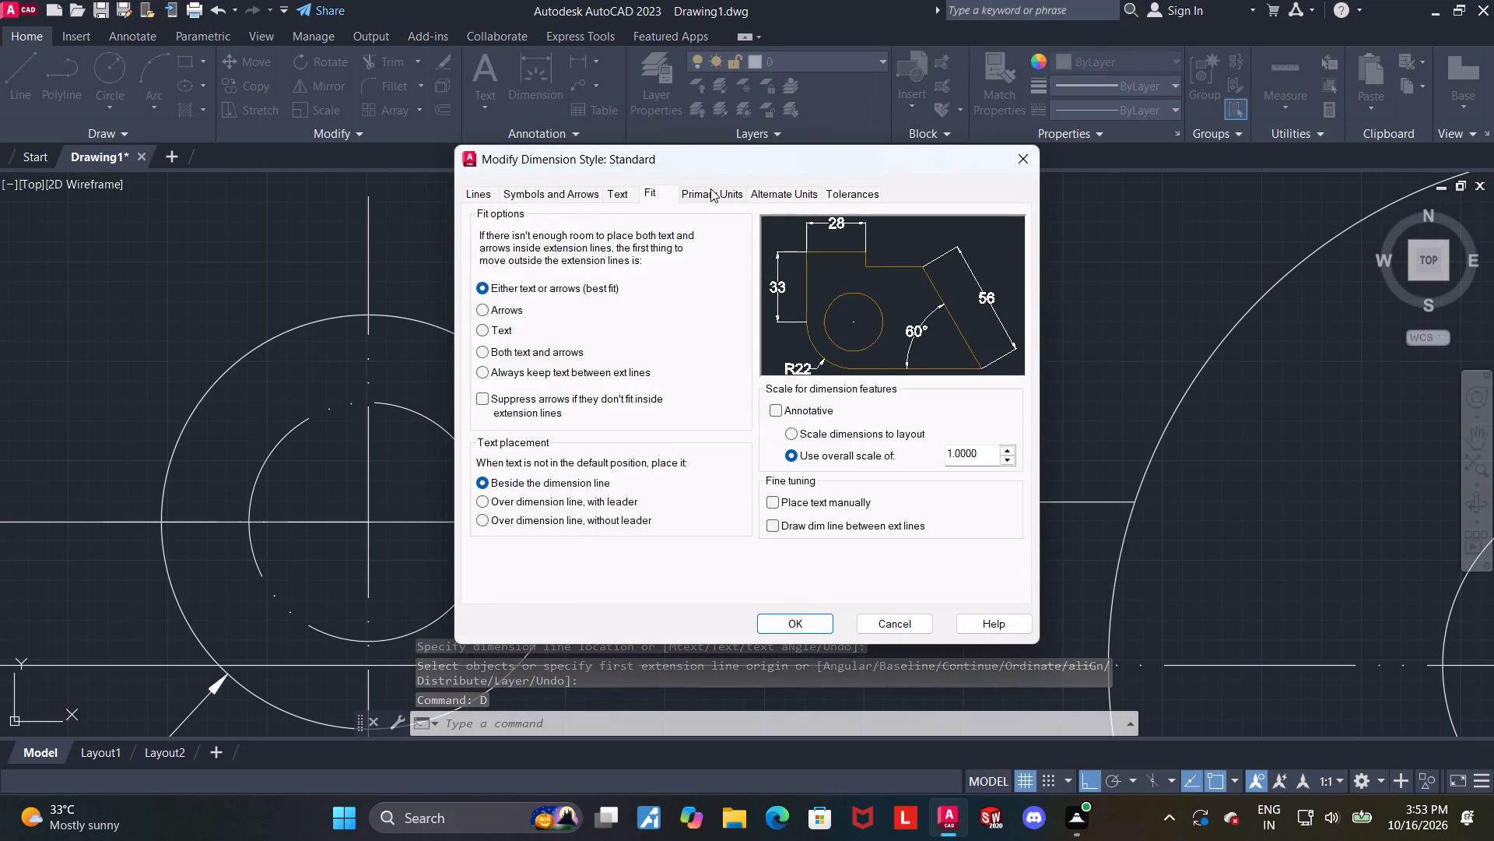
click(710, 188)
click(672, 265)
click(663, 290)
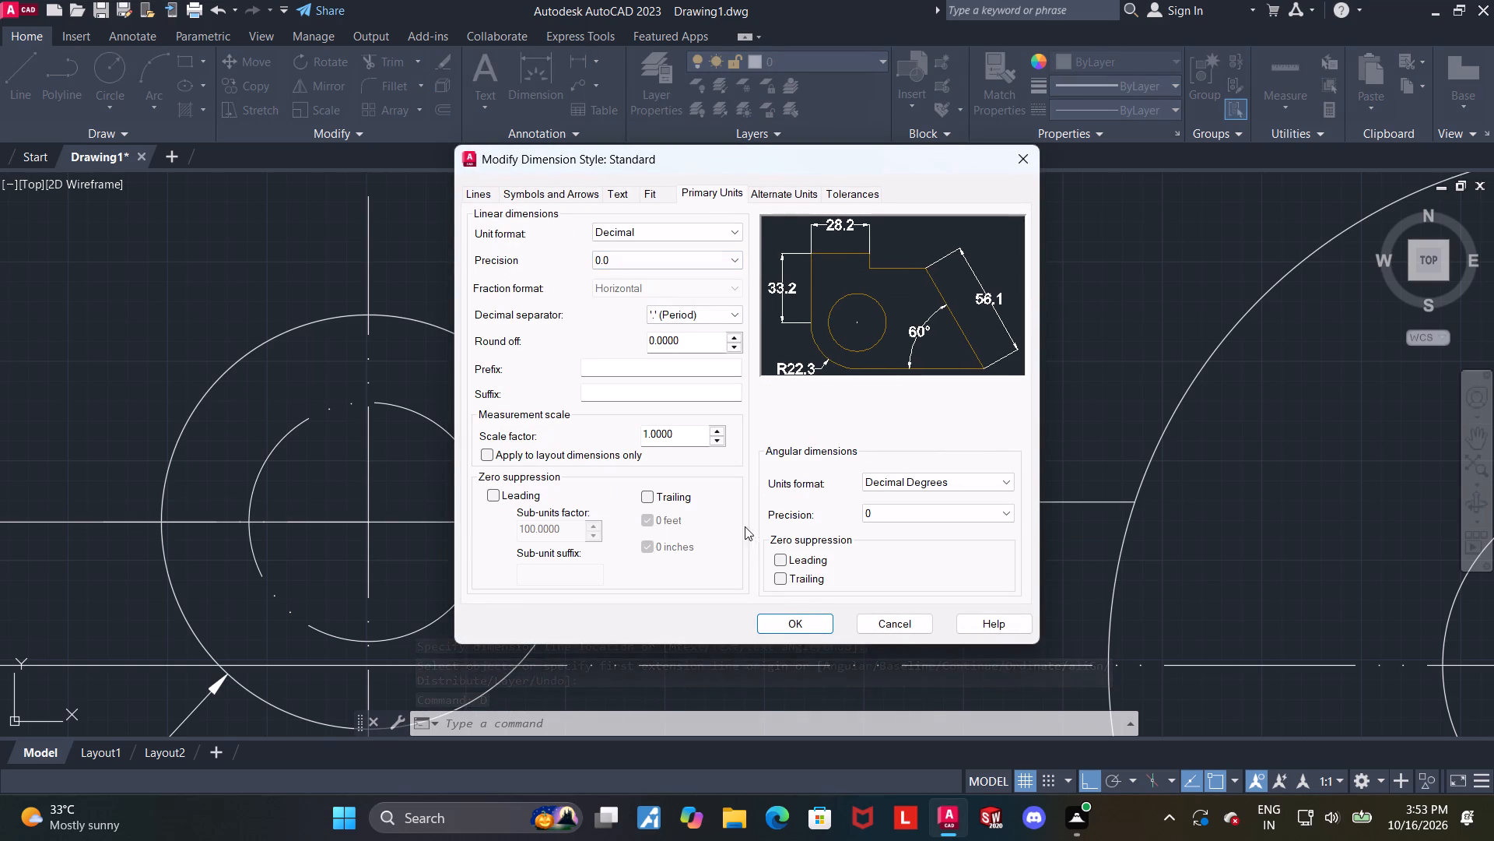
click(792, 618)
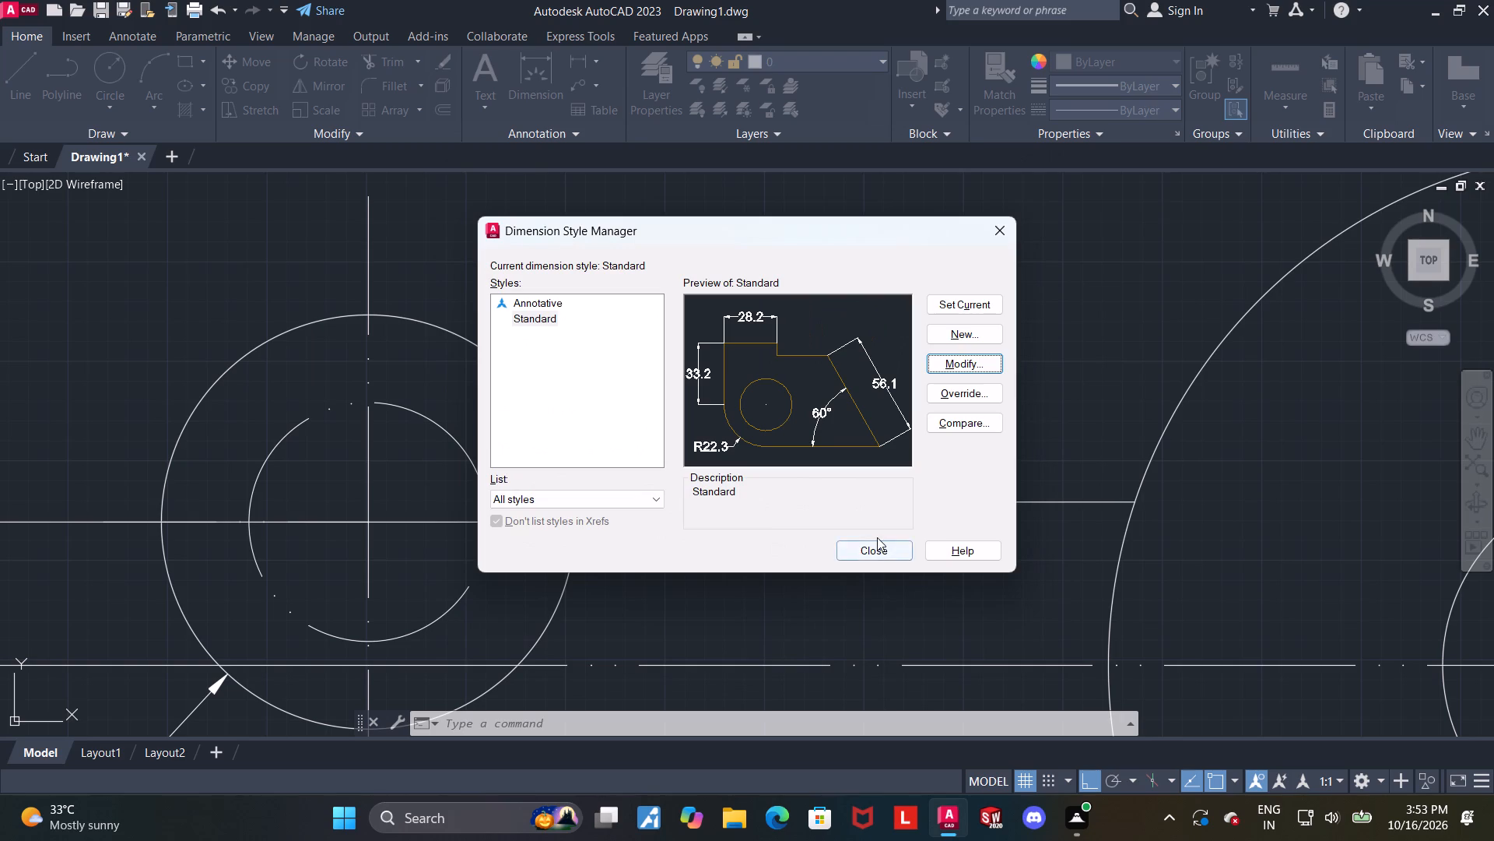
click(877, 537)
click(879, 548)
Offset the upper arm line 15 downward to form the arm's lower edge.
scroll(794, 544, down, 1)
middle_drag(780, 534, 768, 523)
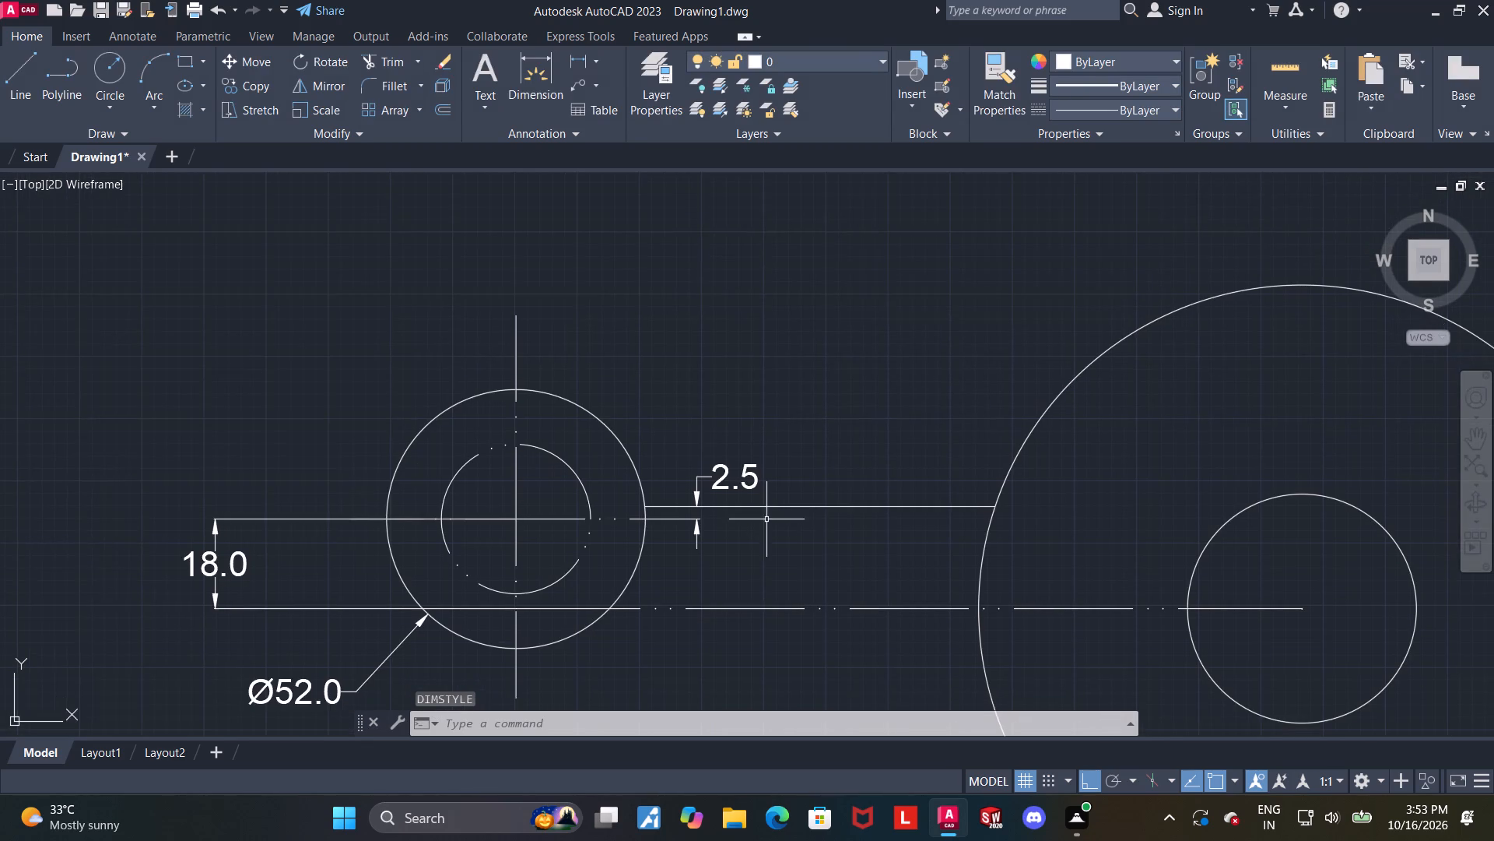
scroll(747, 543, up, 1)
middle_drag(746, 543, 742, 484)
key(Escape)
click(897, 428)
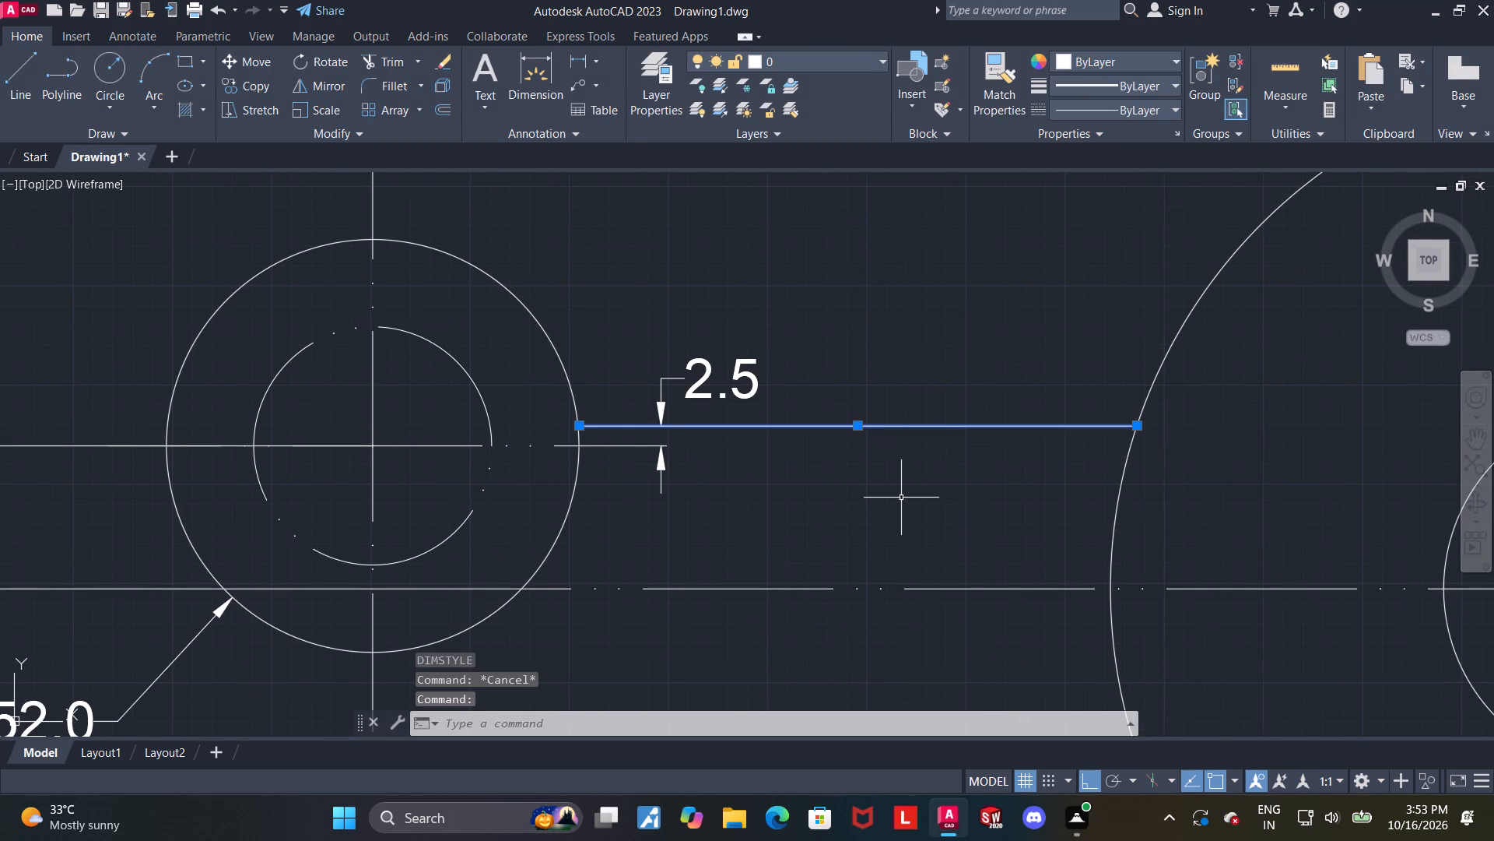
text(offset)
key(Return)
key(Return)
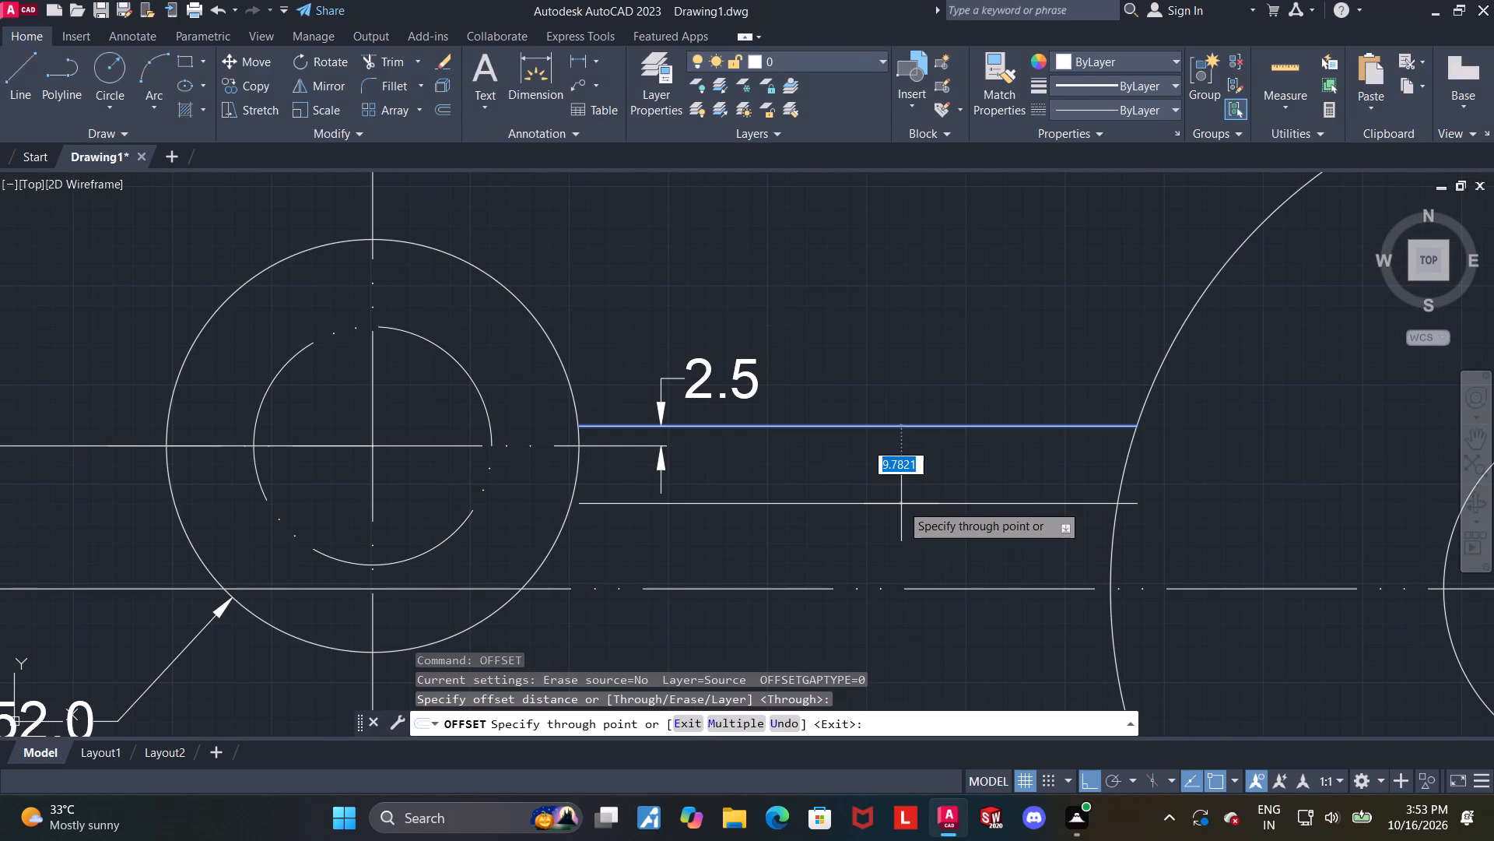
key(1)
key(5)
key(Return)
key(Escape)
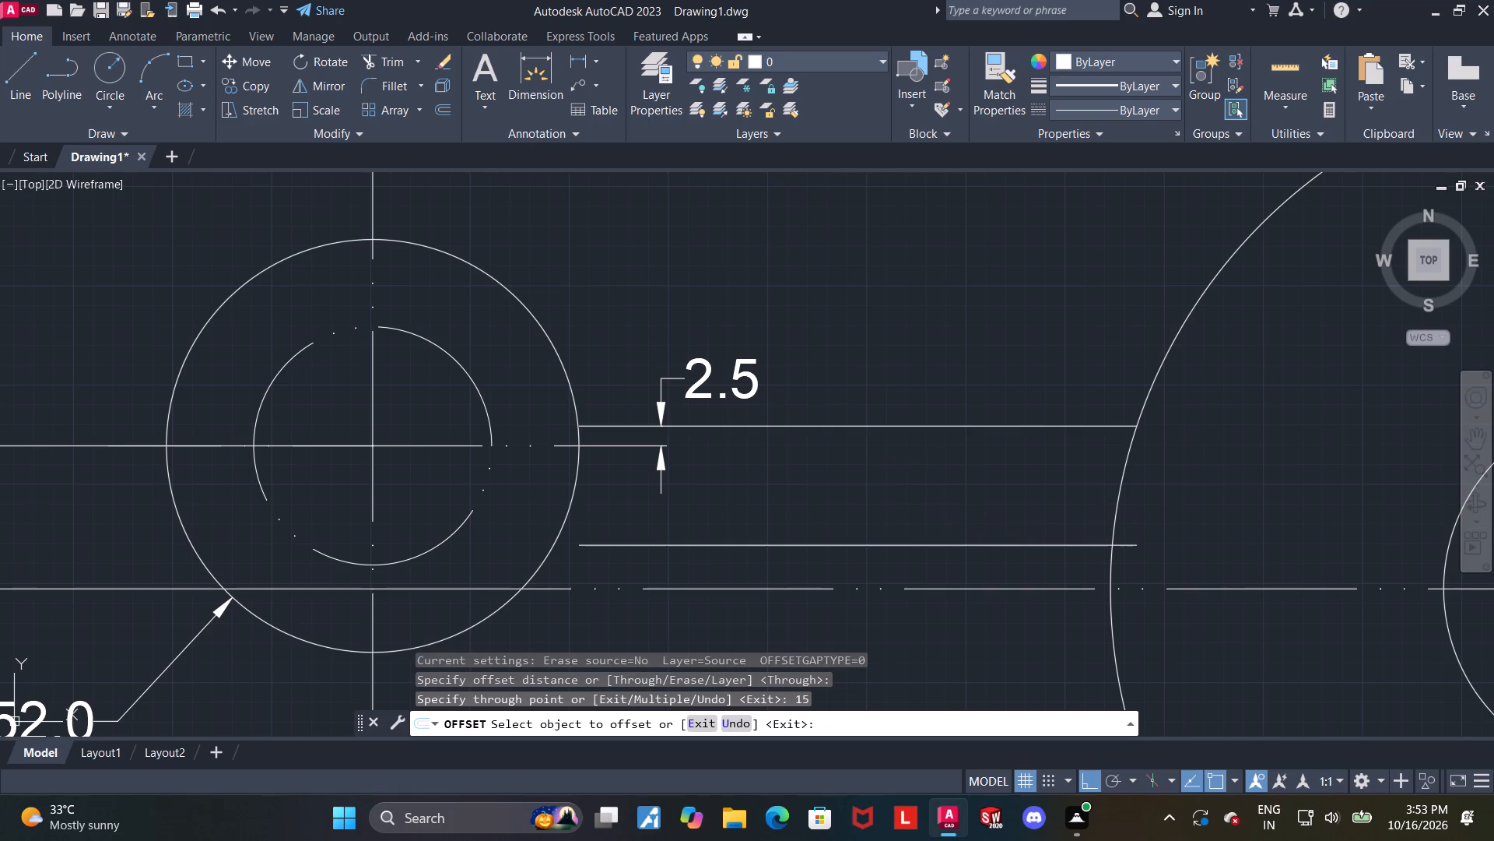
key(Escape)
key(Escape)
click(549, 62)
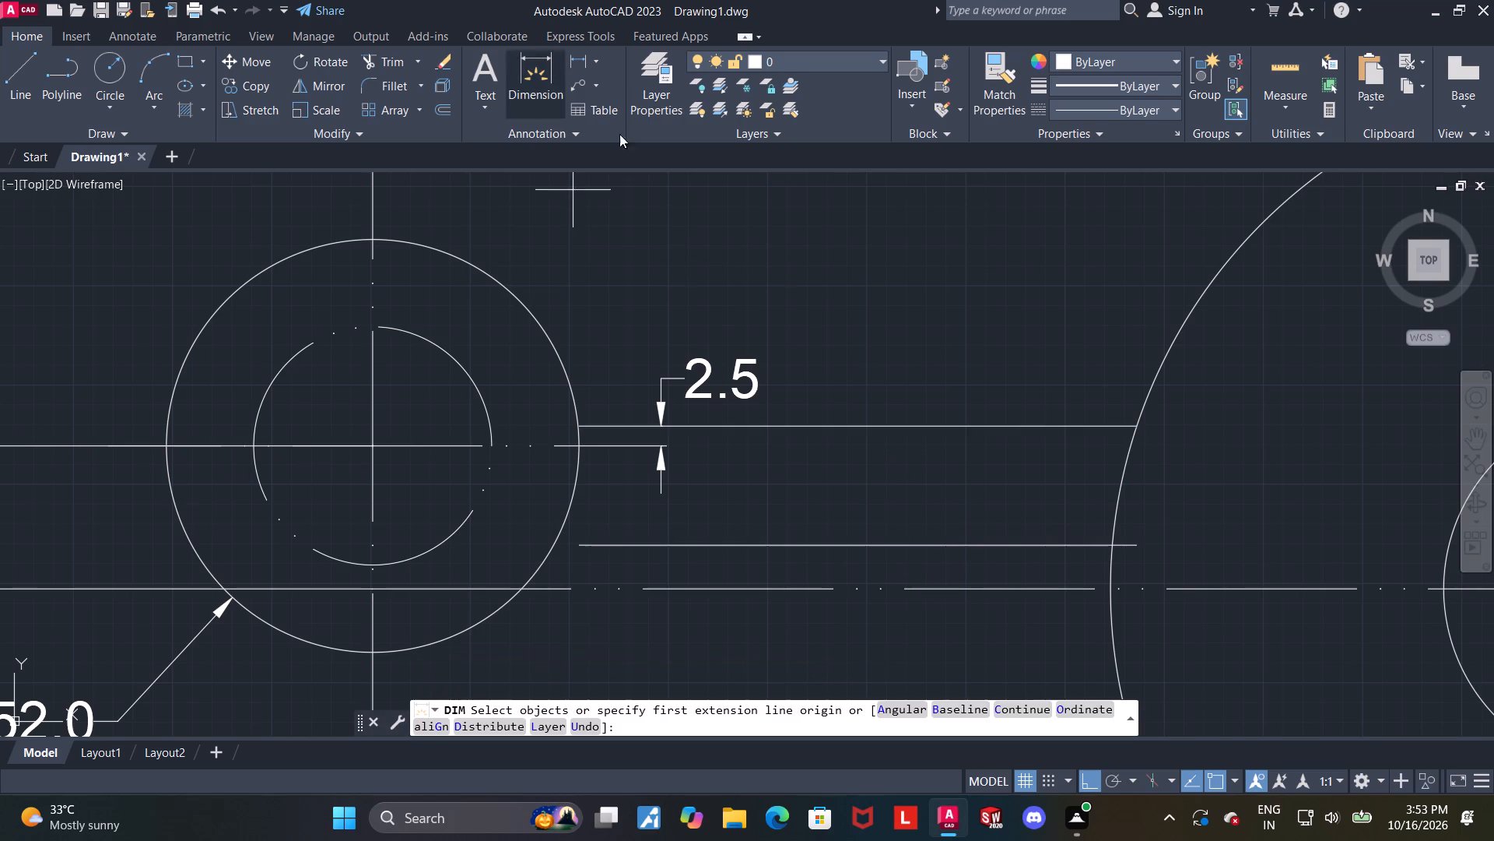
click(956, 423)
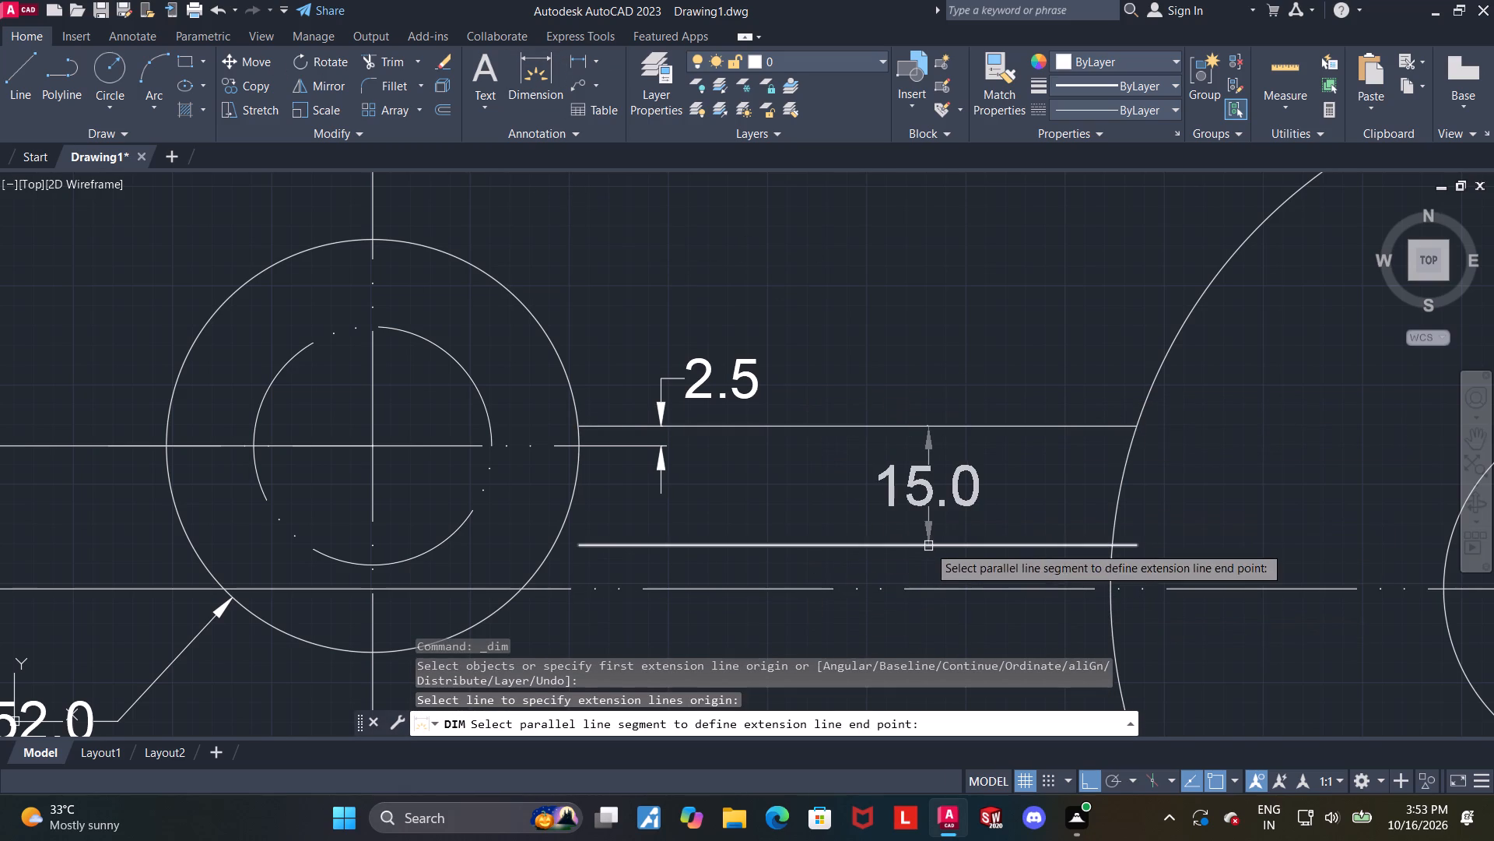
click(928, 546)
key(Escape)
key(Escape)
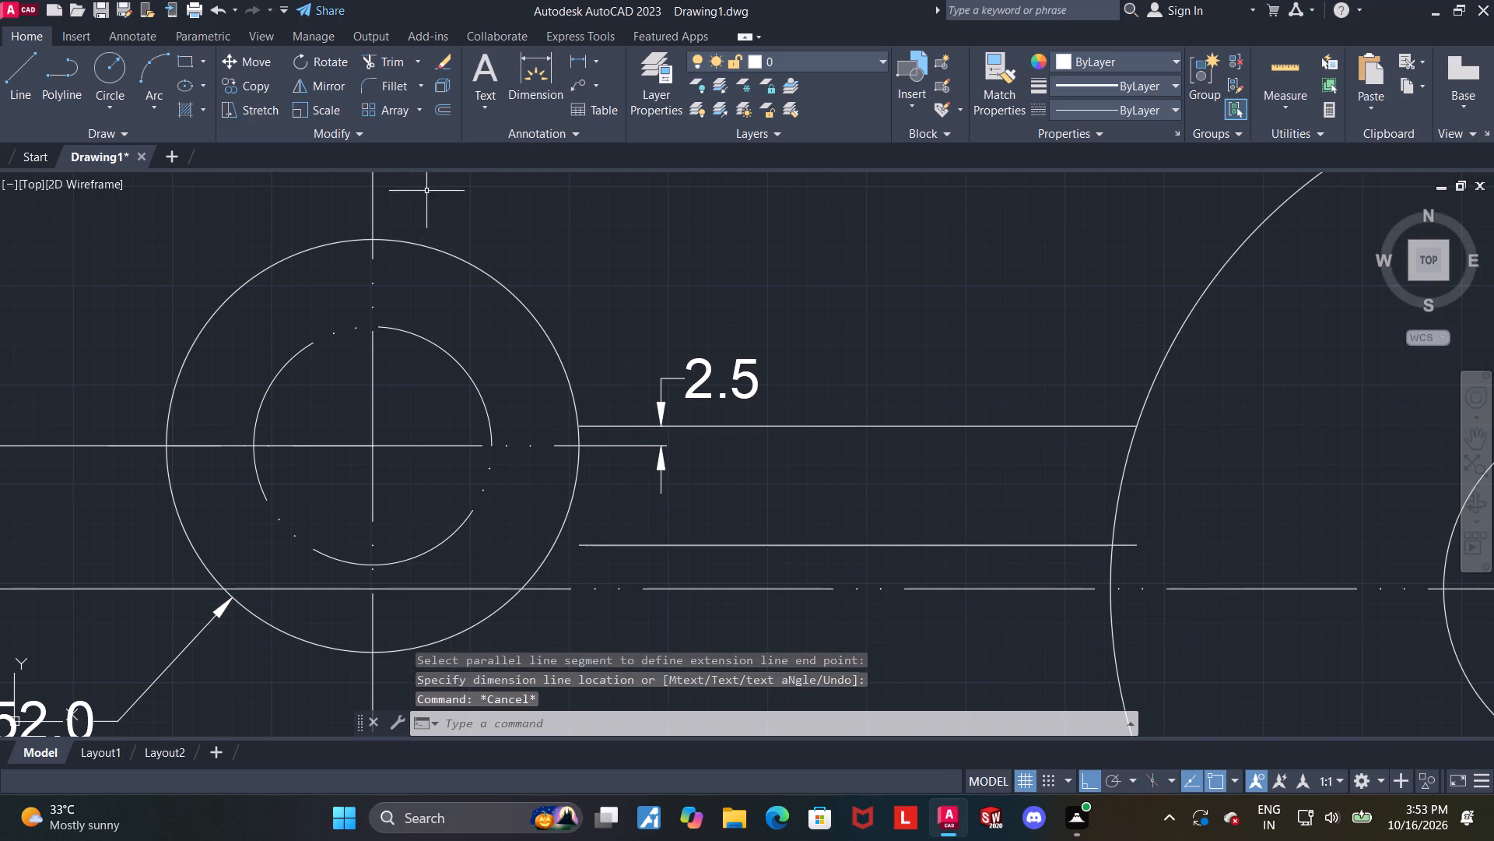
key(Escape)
Extend the lower arm line to meet the 52-diameter circle.
click(417, 58)
click(410, 133)
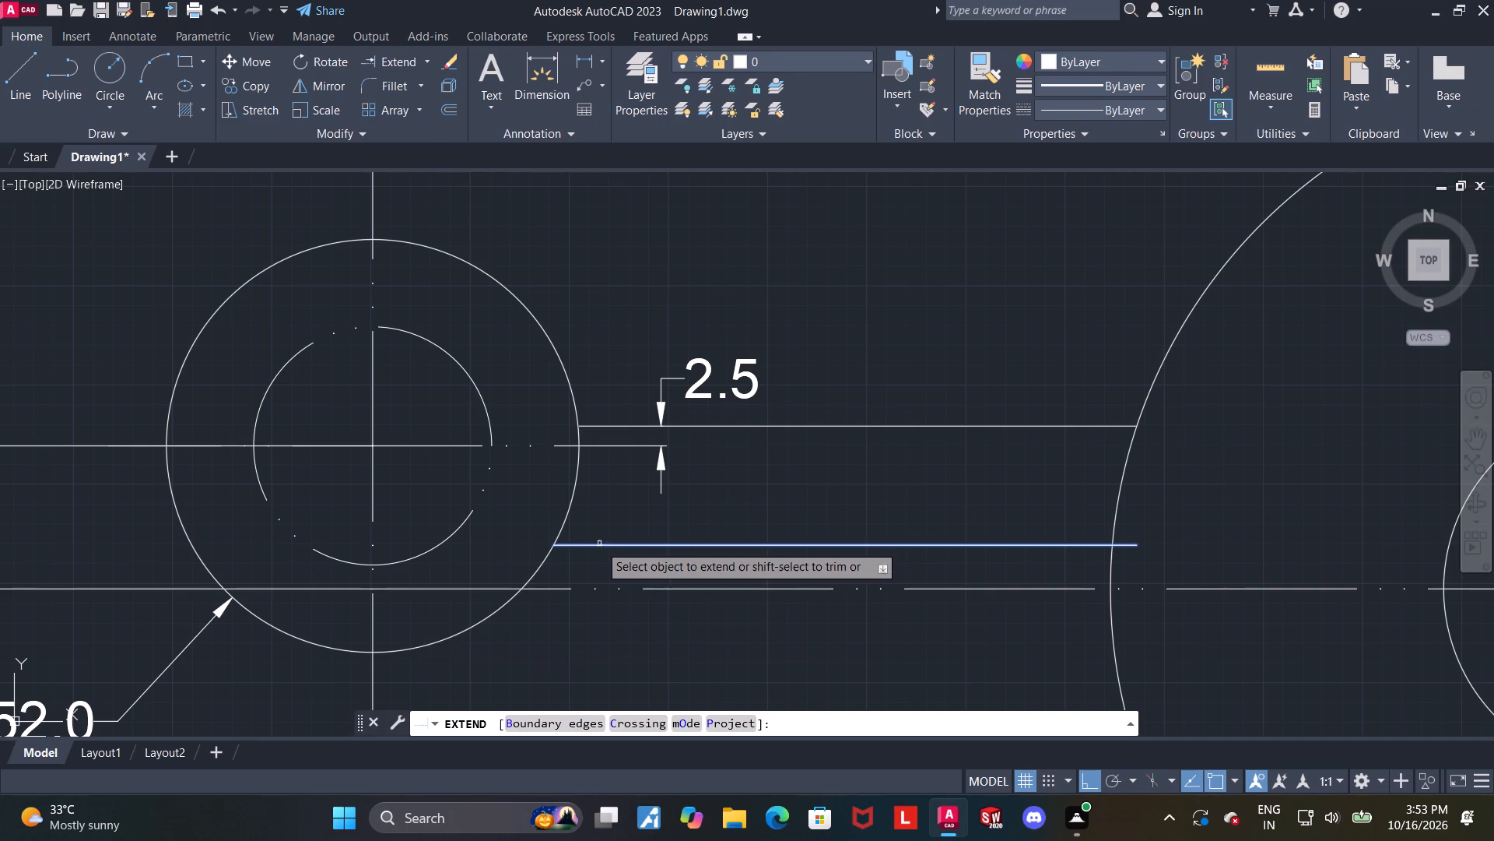
click(598, 544)
key(Escape)
key(Escape)
Trim the end of the lower arm line that overshoots into the 130-diameter circle.
click(428, 48)
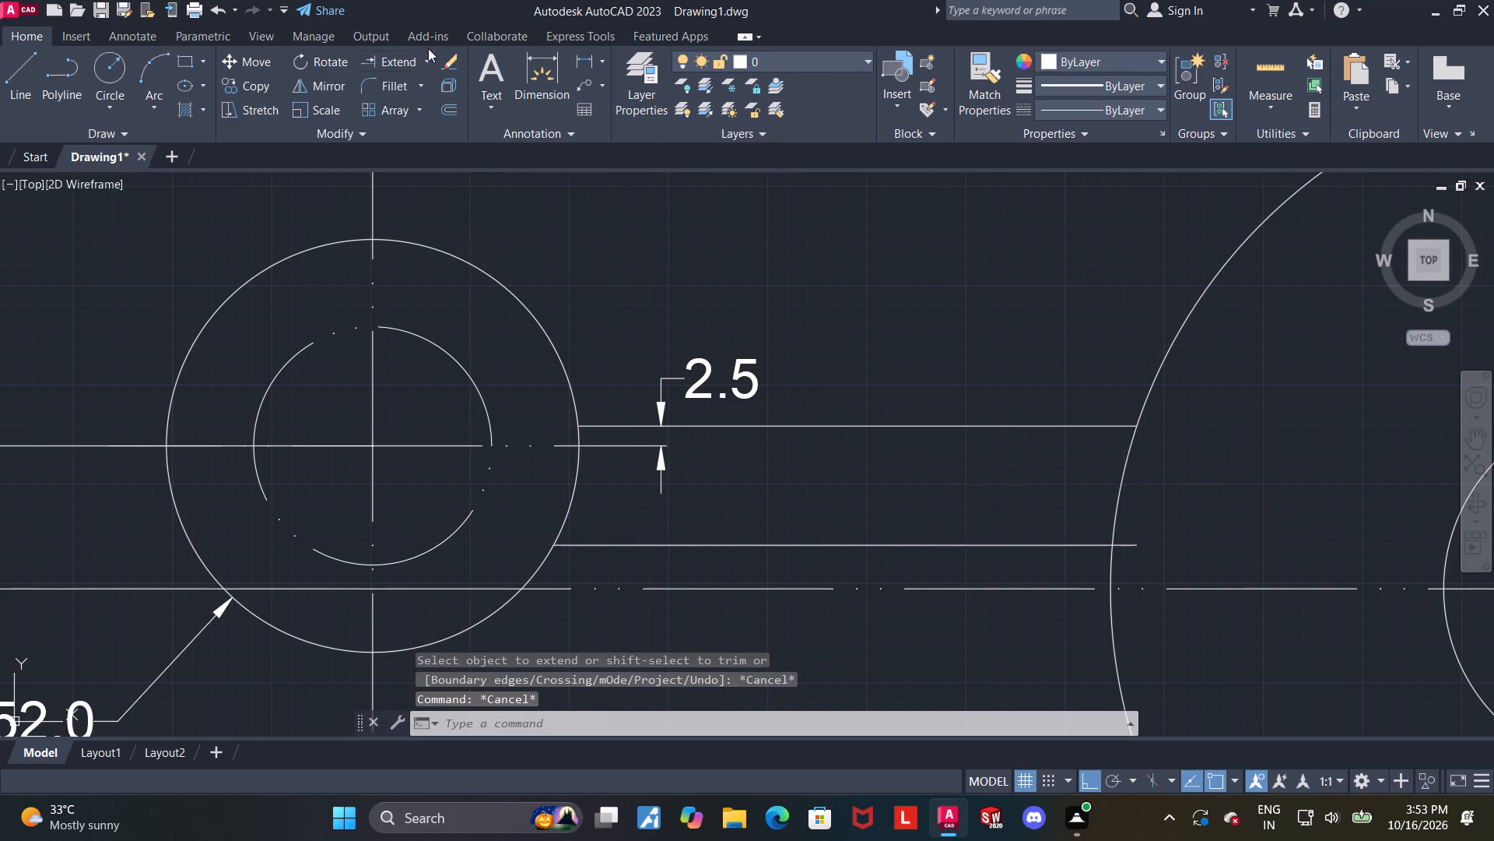
click(428, 64)
click(410, 86)
click(1130, 547)
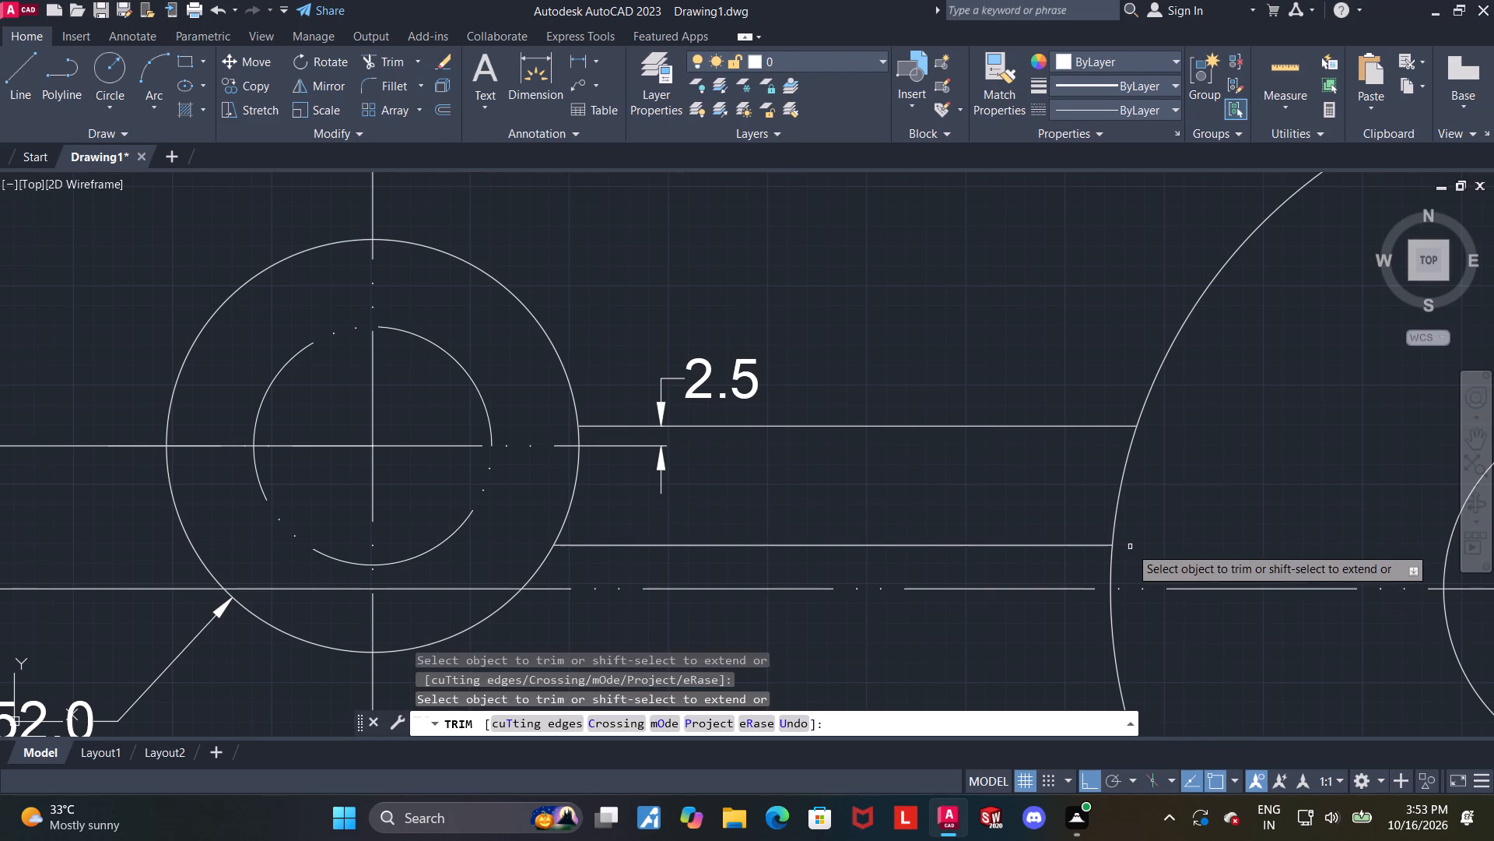
key(Escape)
scroll(1127, 533, down, 1)
scroll(1117, 452, up, 1)
key(Escape)
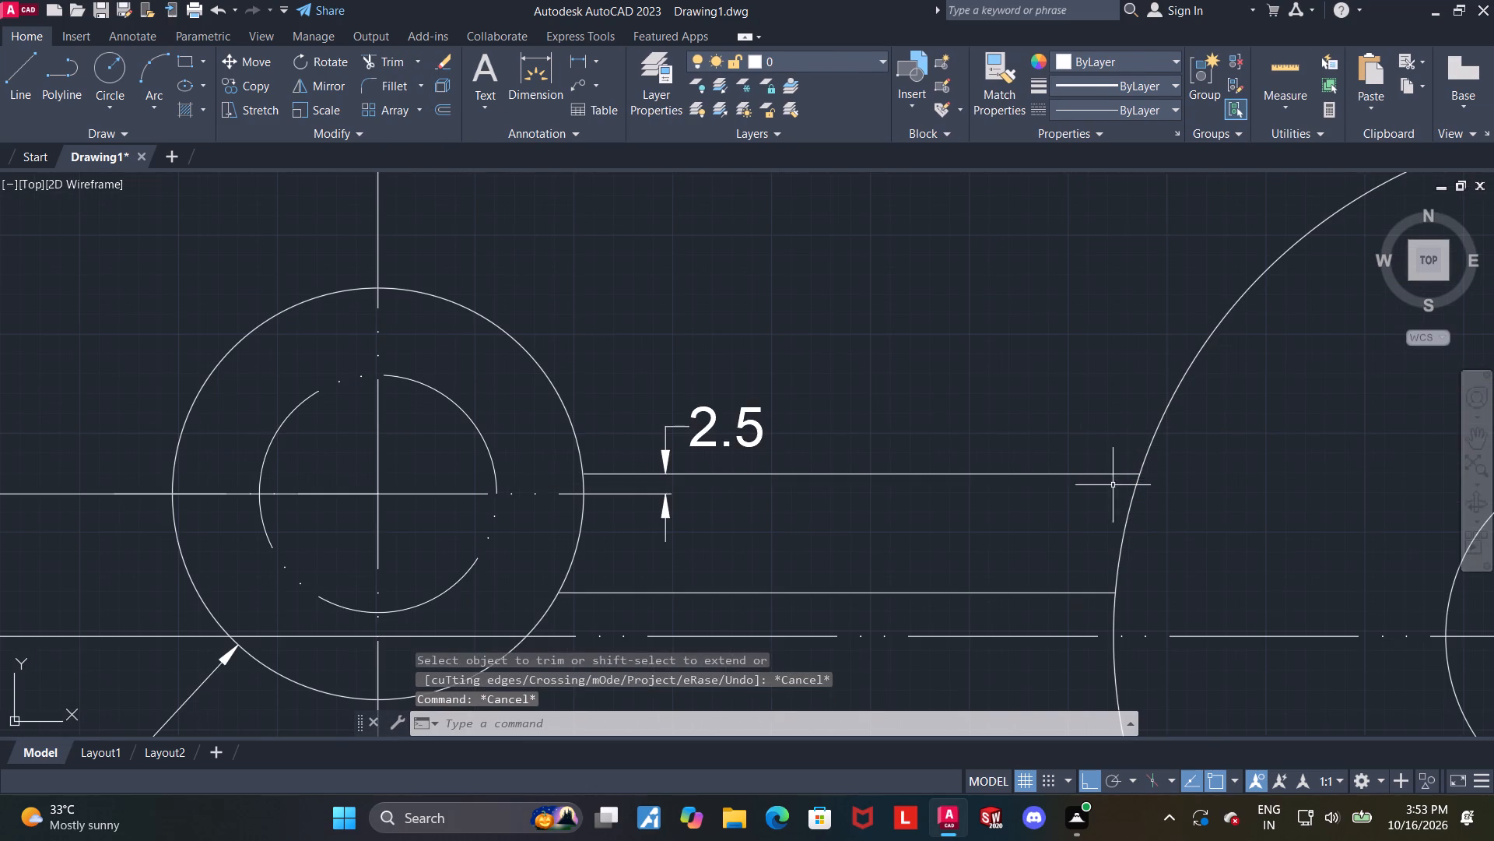
key(Escape)
Dimension the arm's width between its upper and lower lines.
click(527, 65)
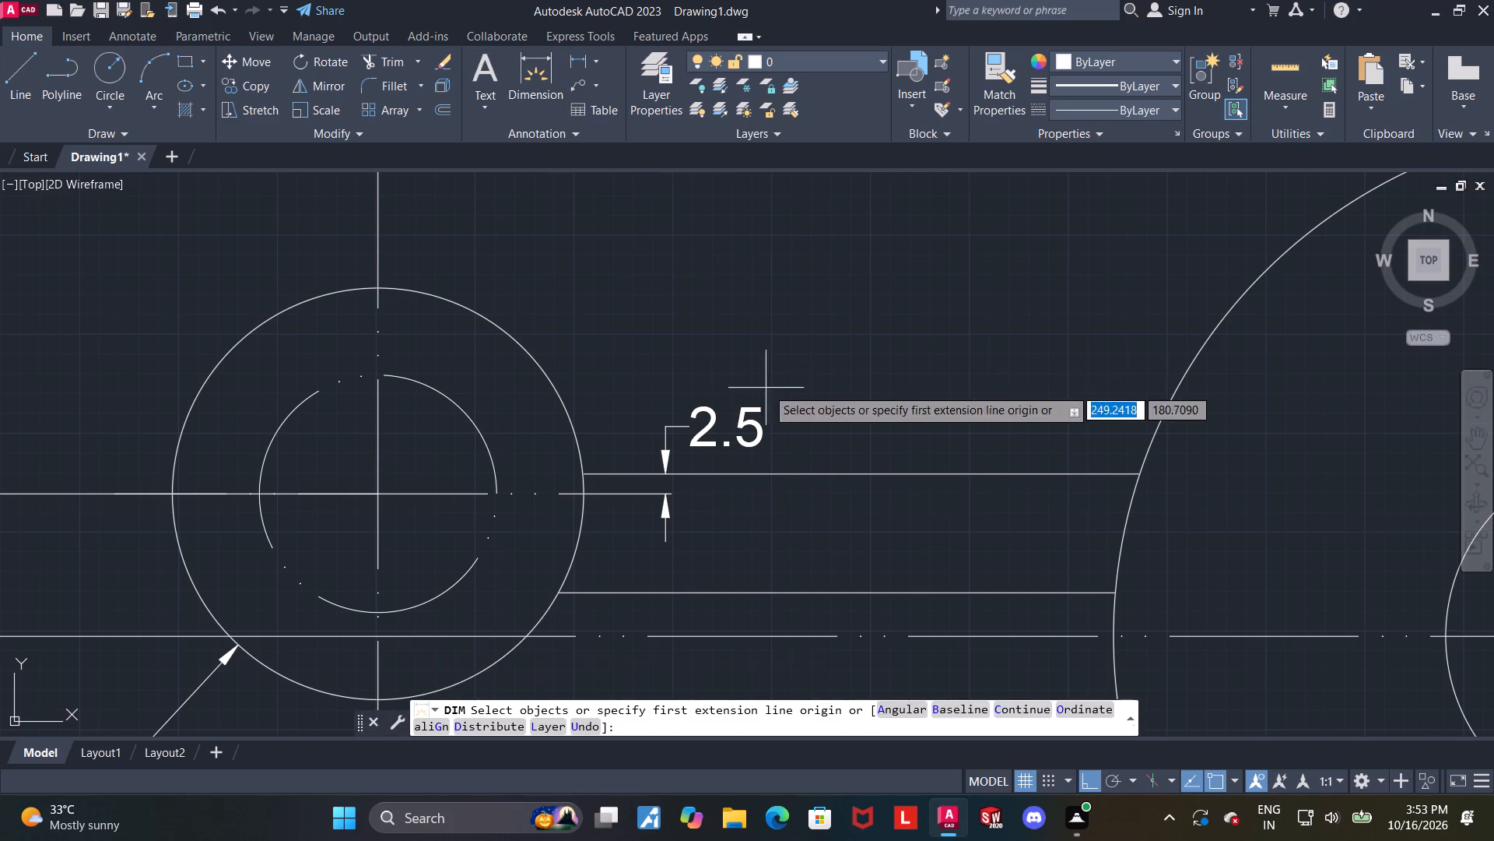
click(905, 474)
click(916, 591)
click(924, 573)
scroll(977, 550, down, 1)
middle_drag(969, 547, 914, 530)
key(Escape)
key(Escape)
scroll(958, 521, up, 1)
scroll(958, 520, down, 1)
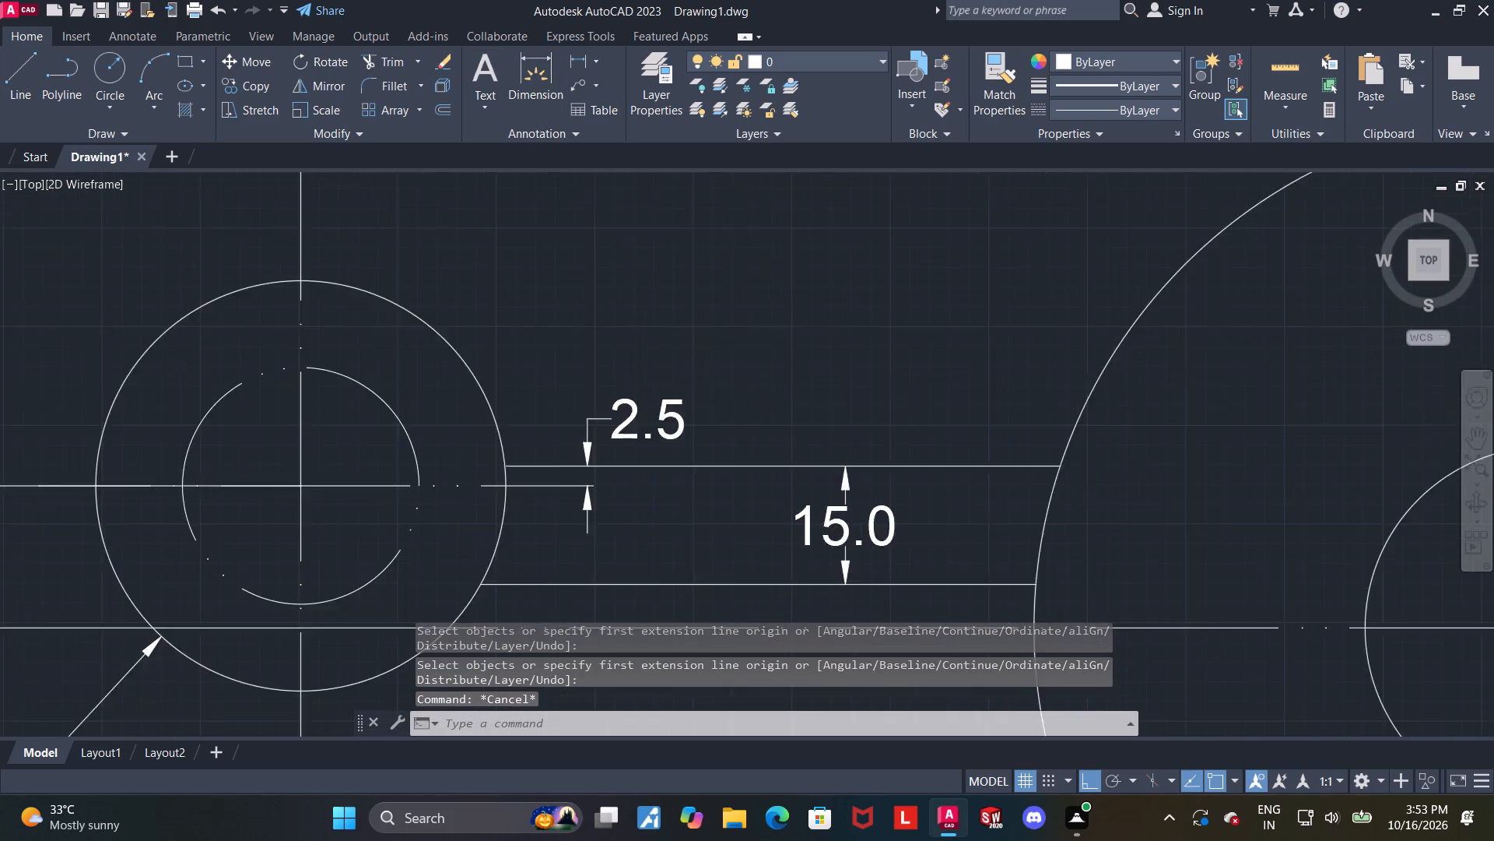
Draw a tangent-tangent-radius circle of radius 180 touching the outer upper sides of the 52-diameter and 130-diameter circles.
scroll(958, 520, down, 1)
middle_drag(977, 417, 933, 413)
scroll(847, 406, up, 2)
middle_drag(871, 419, 703, 357)
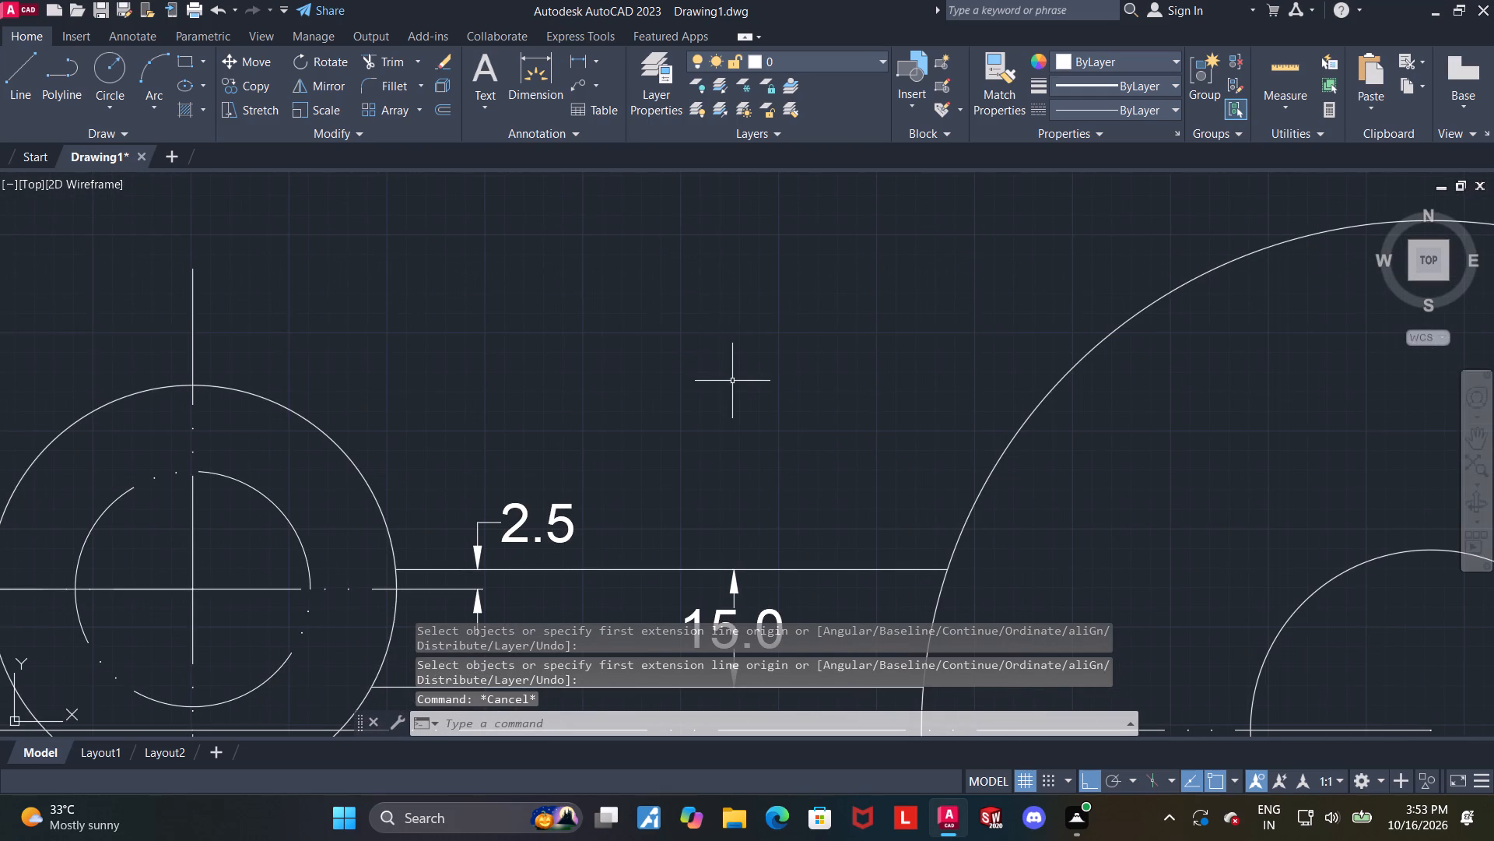
key(Escape)
scroll(515, 276, down, 1)
click(118, 106)
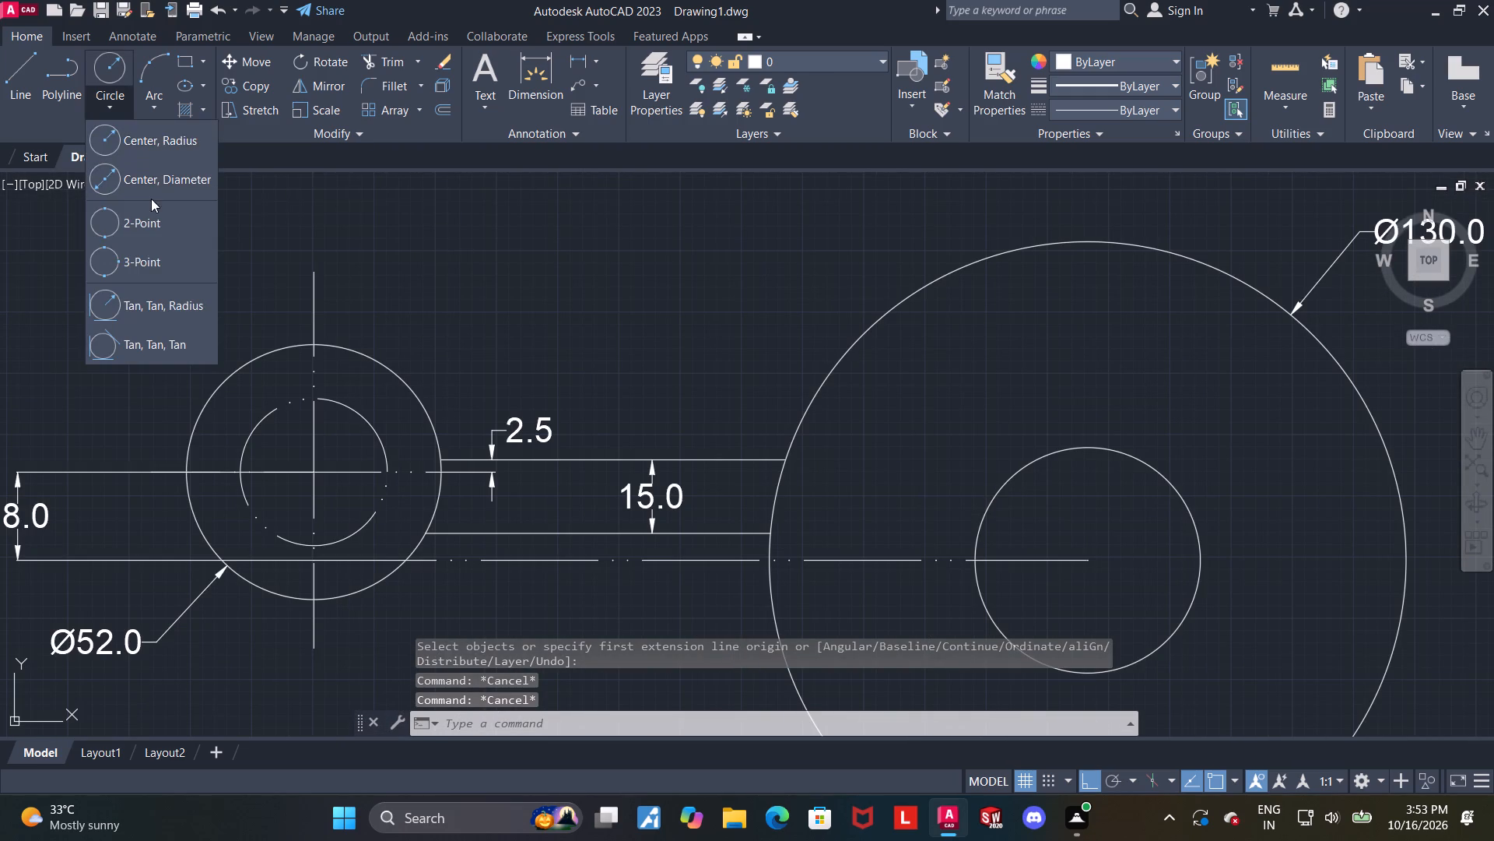
click(132, 294)
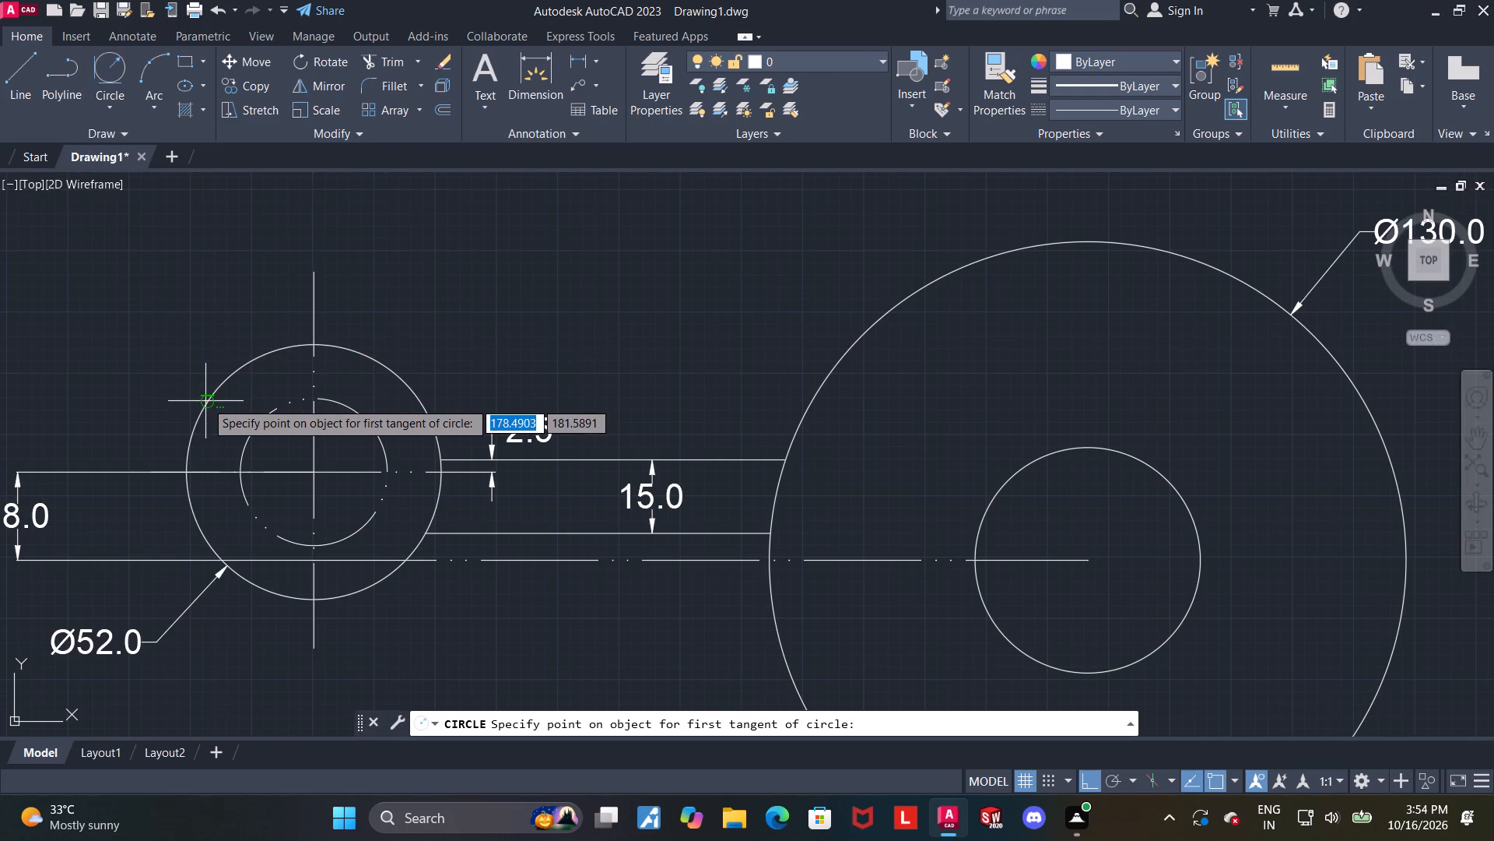
click(205, 401)
click(1199, 261)
scroll(614, 237, down, 1)
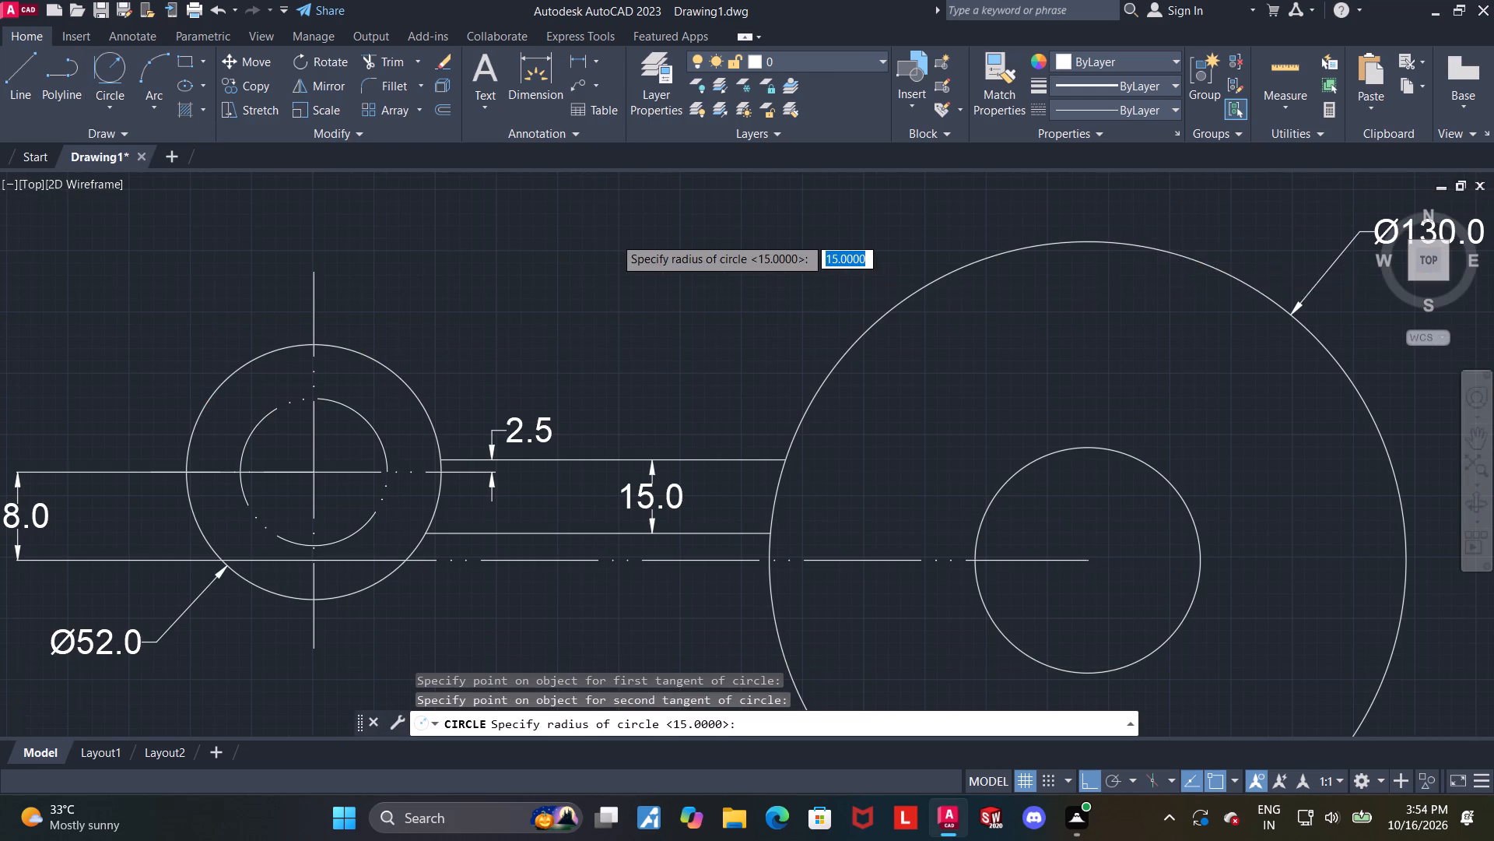
key(1)
text(80)
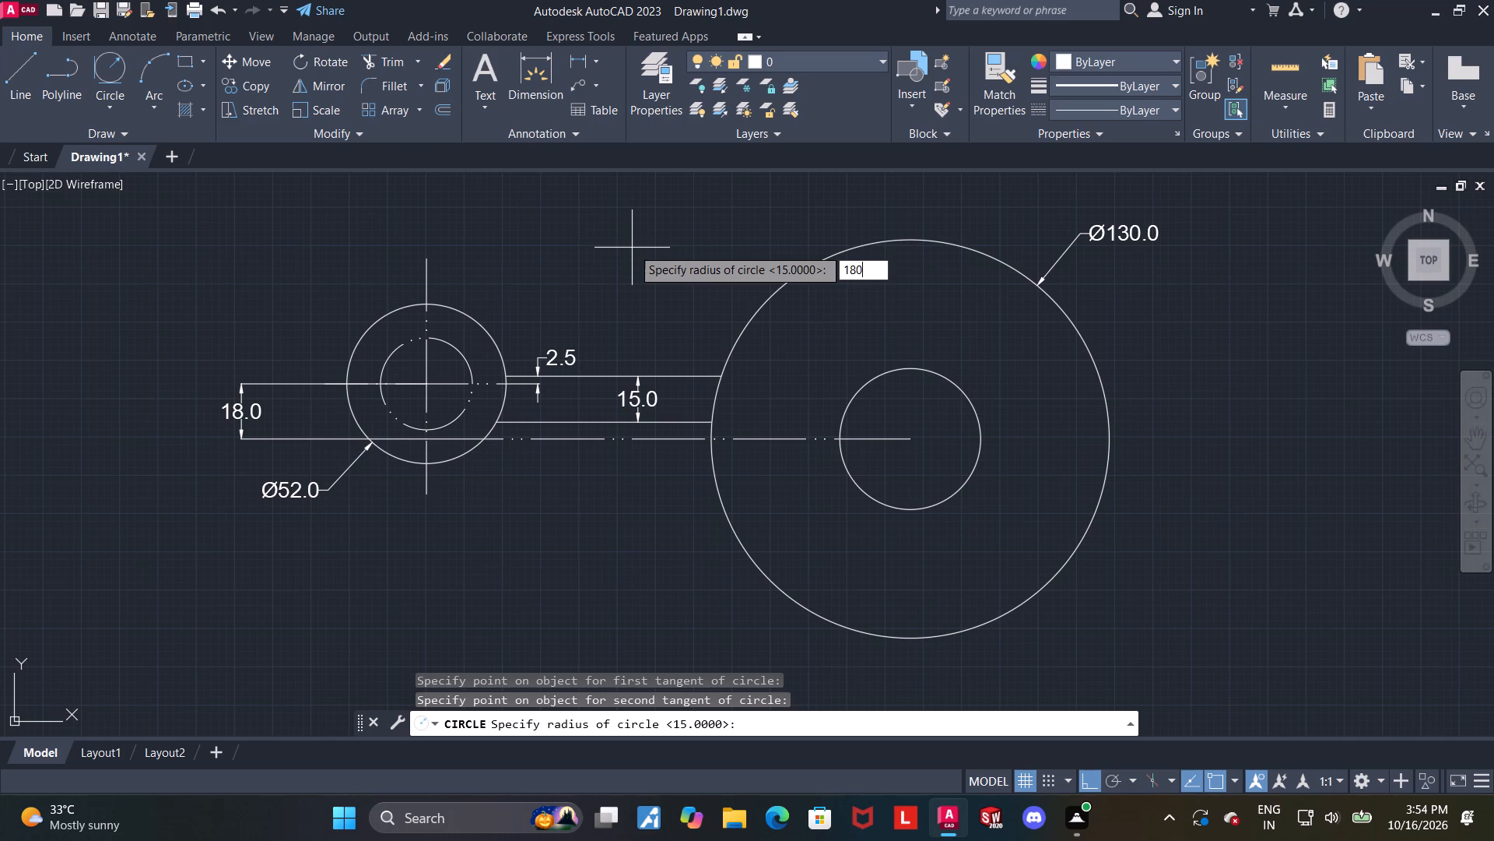
key(Return)
key(Escape)
Trim away the lower part of the radius-180 circle, keeping only the upper arc between its two tangent points.
click(392, 61)
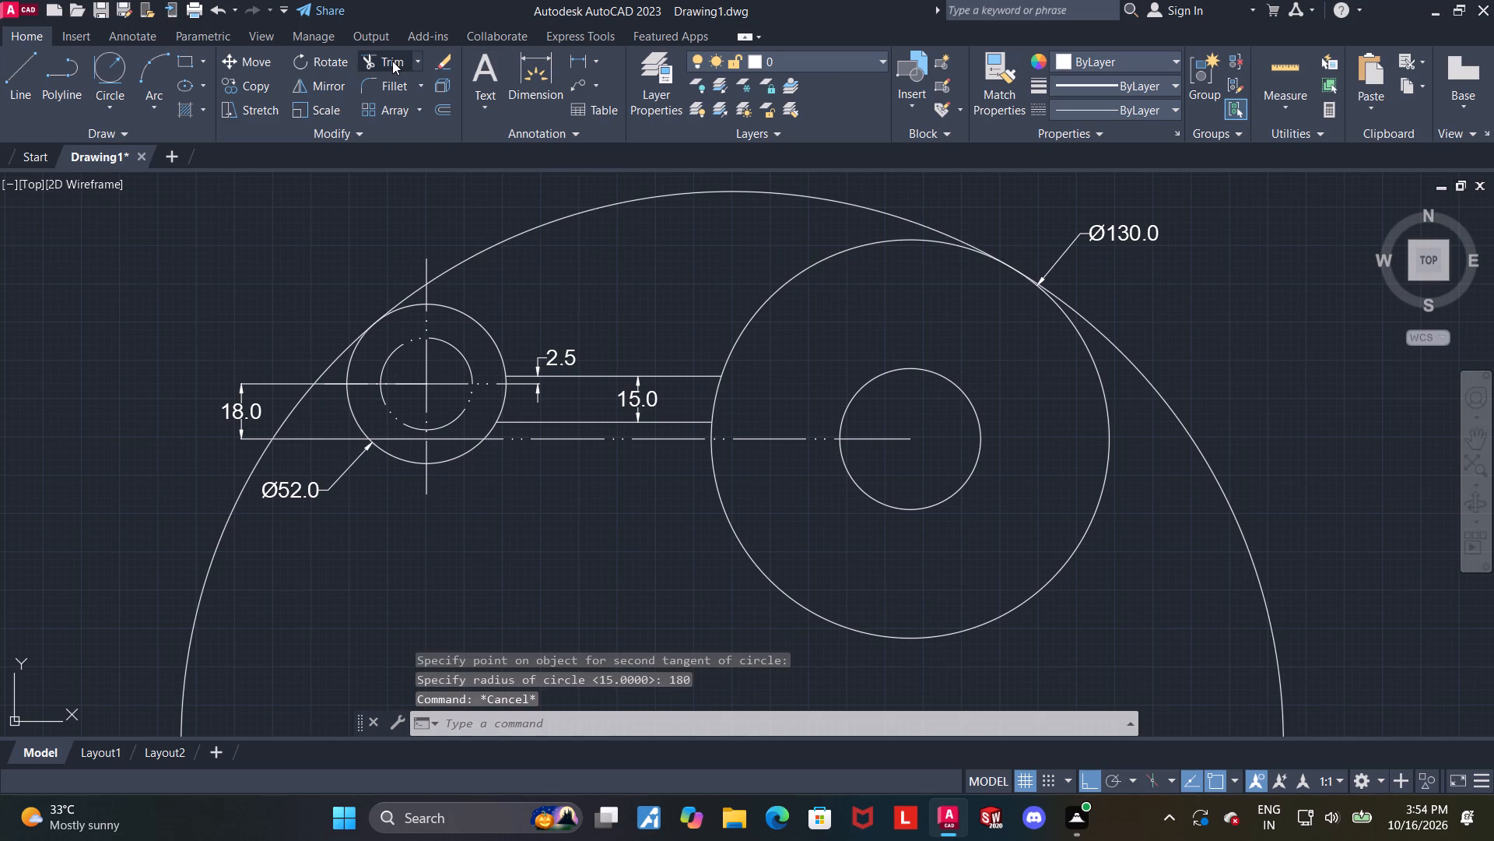
drag(284, 646, 94, 565)
scroll(246, 559, down, 3)
scroll(303, 547, up, 1)
key(Escape)
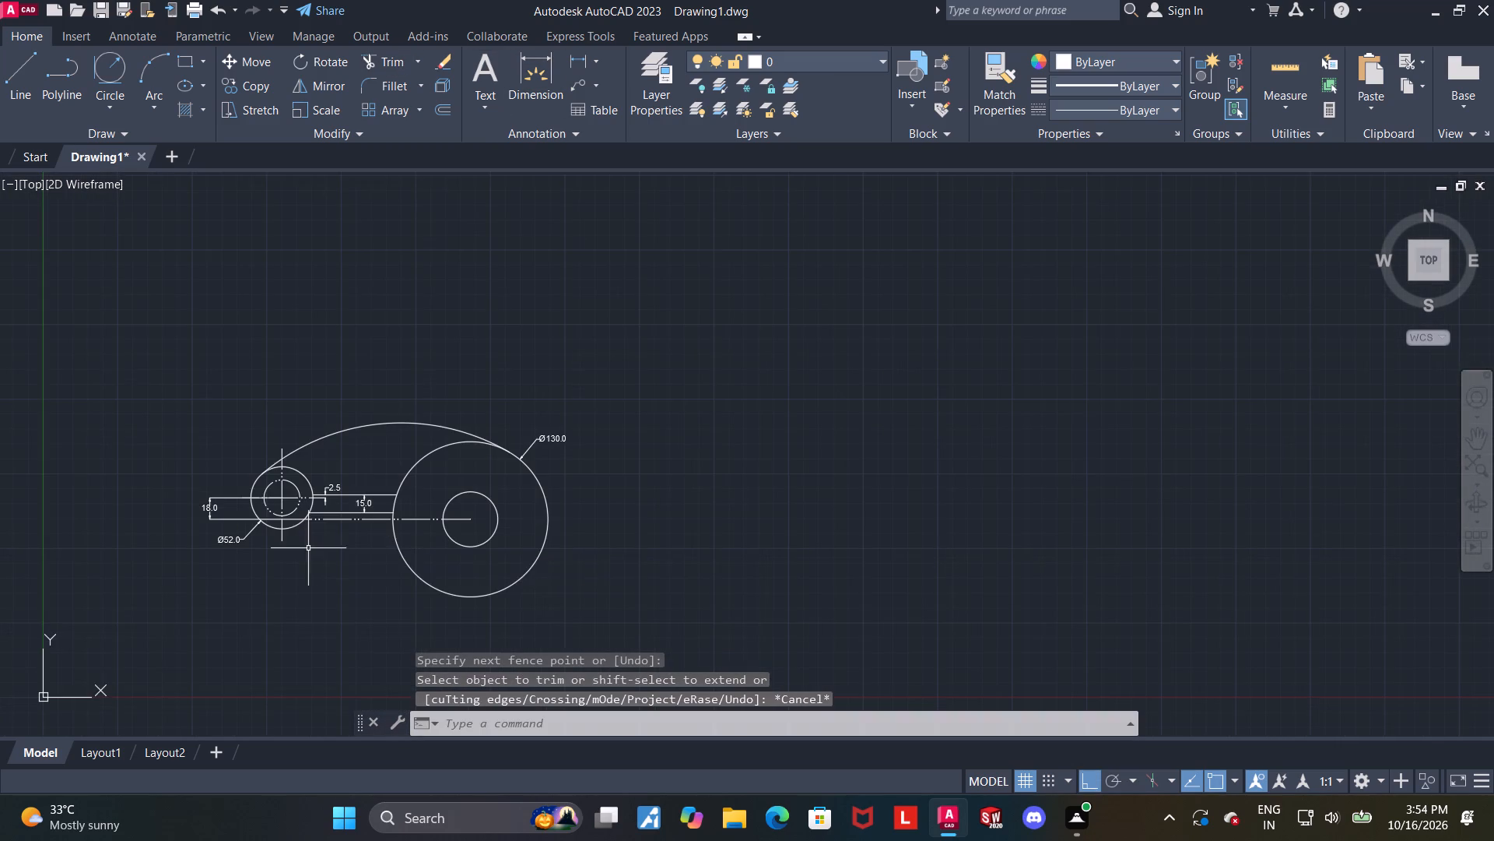
Trim the segment of the 52-diameter circle between the large arc's tangent point and the vertical centreline.
scroll(344, 496, up, 2)
middle_drag(362, 396, 472, 415)
scroll(279, 444, up, 2)
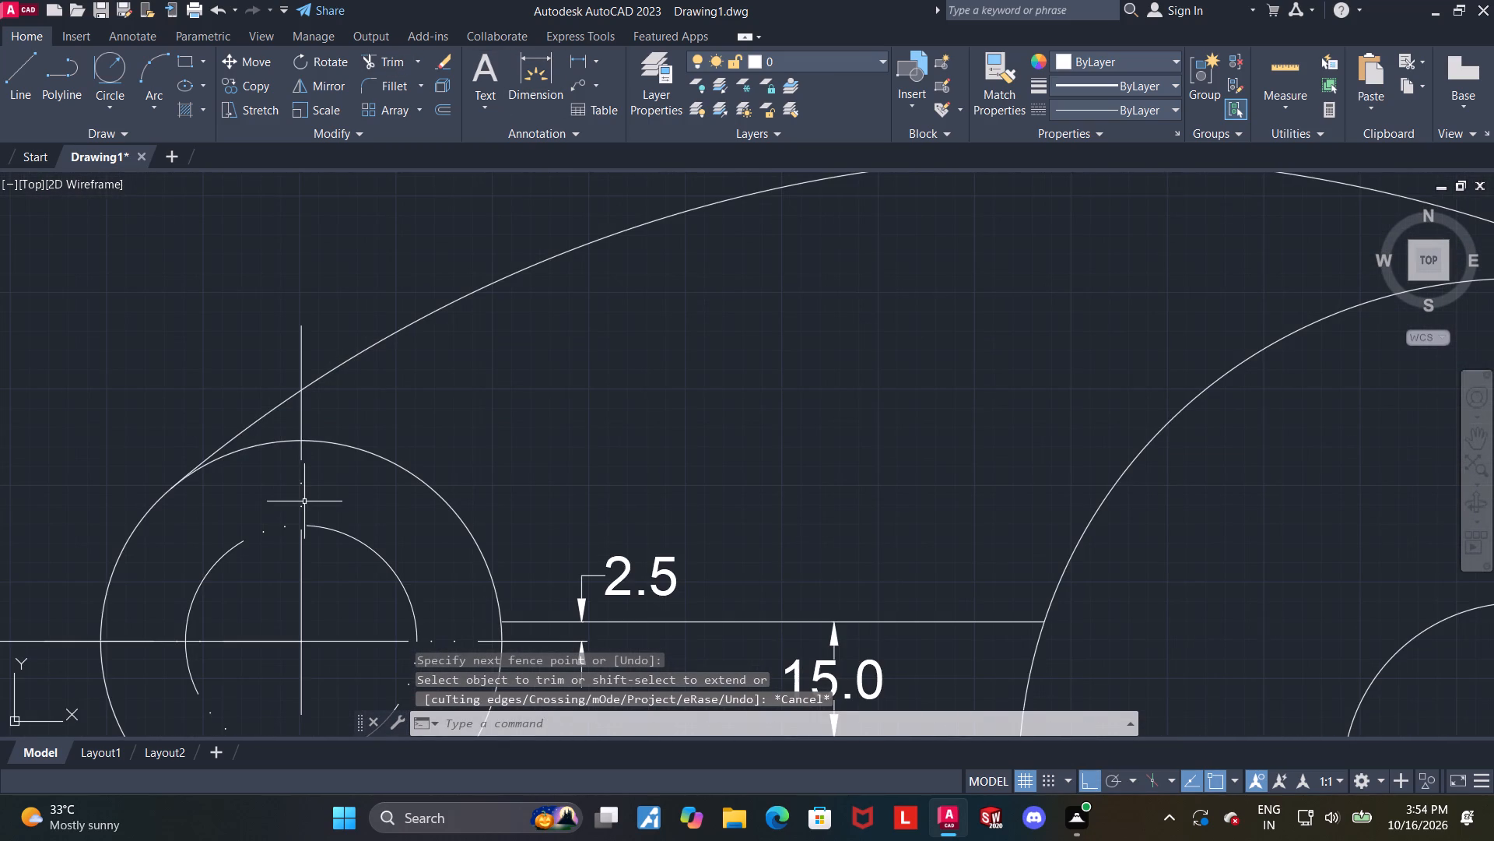
scroll(456, 492, down, 1)
middle_drag(555, 466, 474, 447)
scroll(217, 467, up, 1)
key(Escape)
click(389, 52)
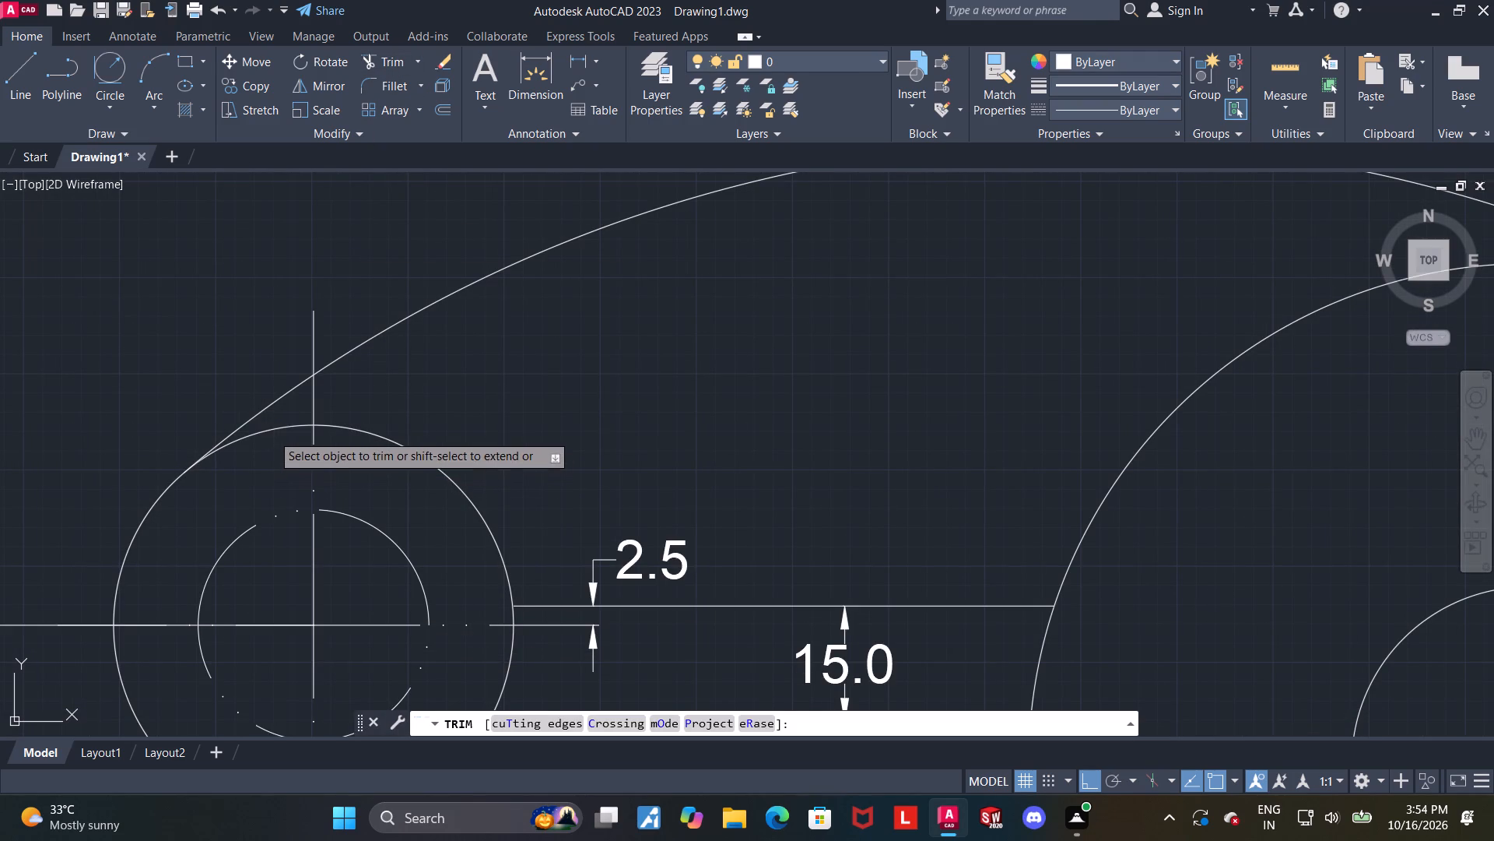
click(272, 434)
click(272, 426)
scroll(273, 431, up, 1)
scroll(273, 431, down, 3)
key(Escape)
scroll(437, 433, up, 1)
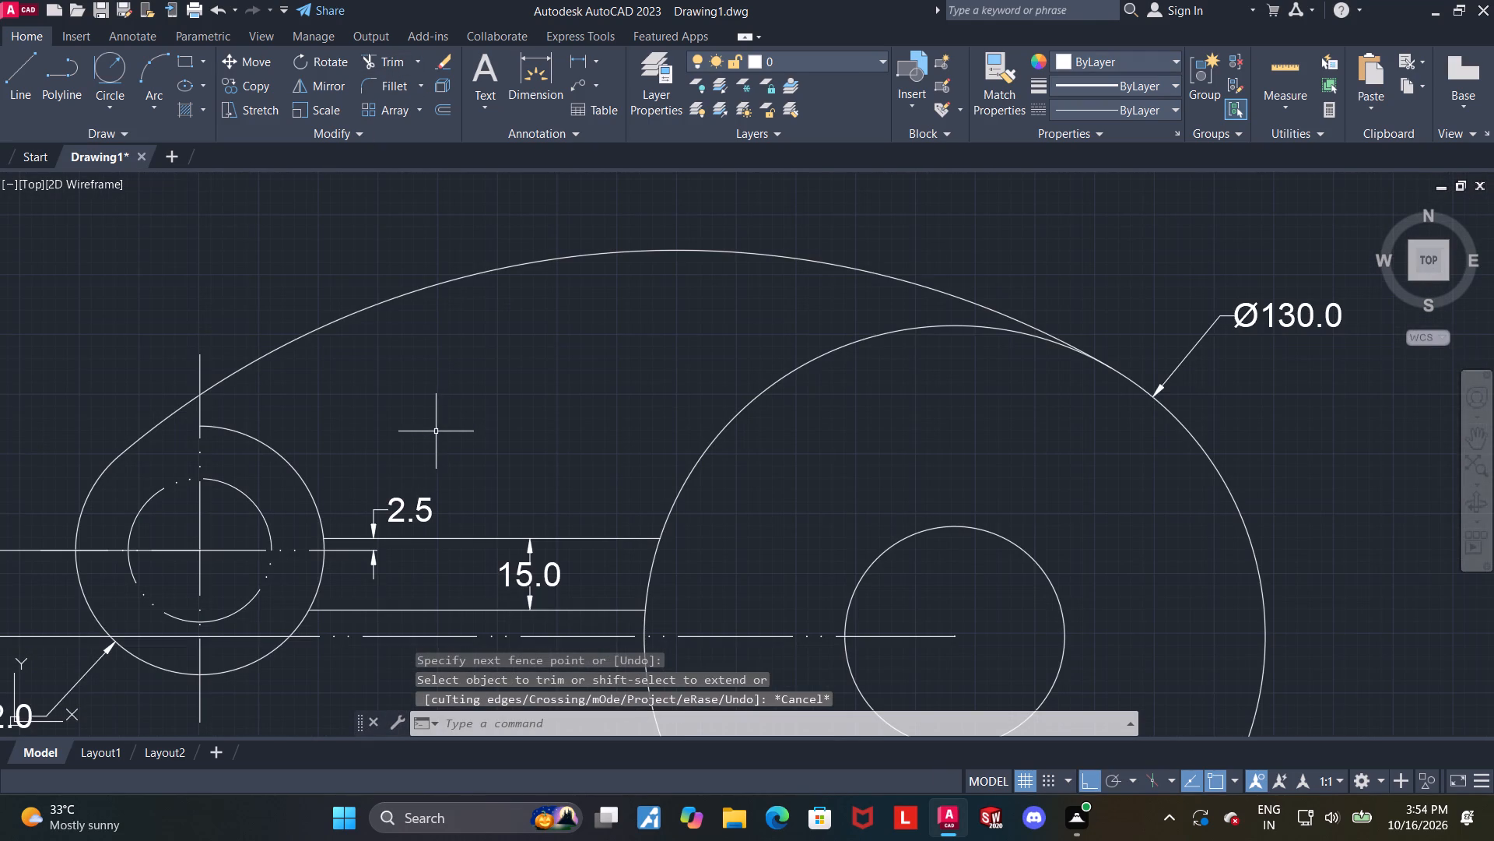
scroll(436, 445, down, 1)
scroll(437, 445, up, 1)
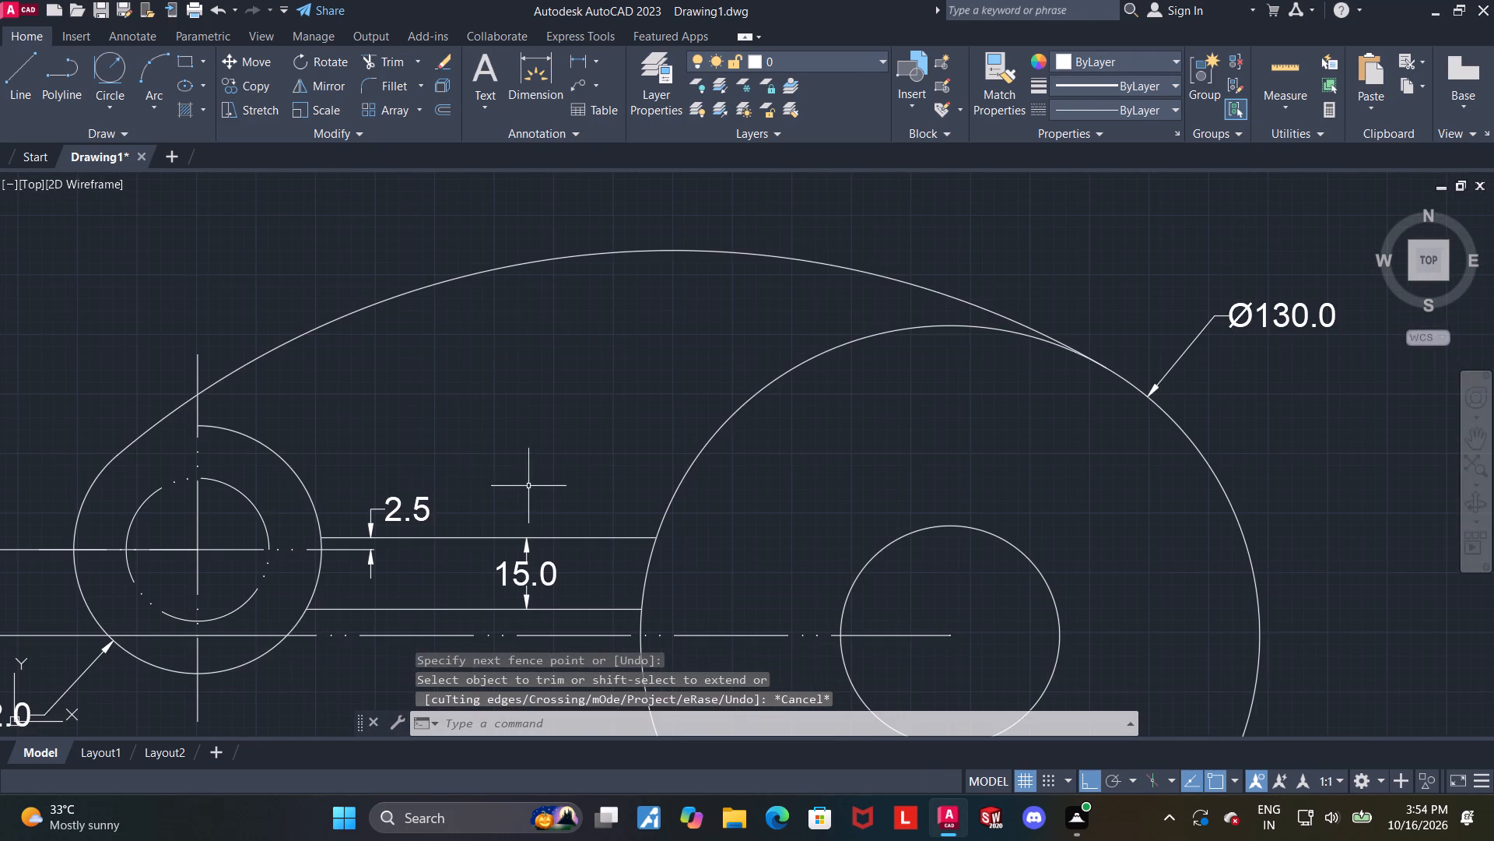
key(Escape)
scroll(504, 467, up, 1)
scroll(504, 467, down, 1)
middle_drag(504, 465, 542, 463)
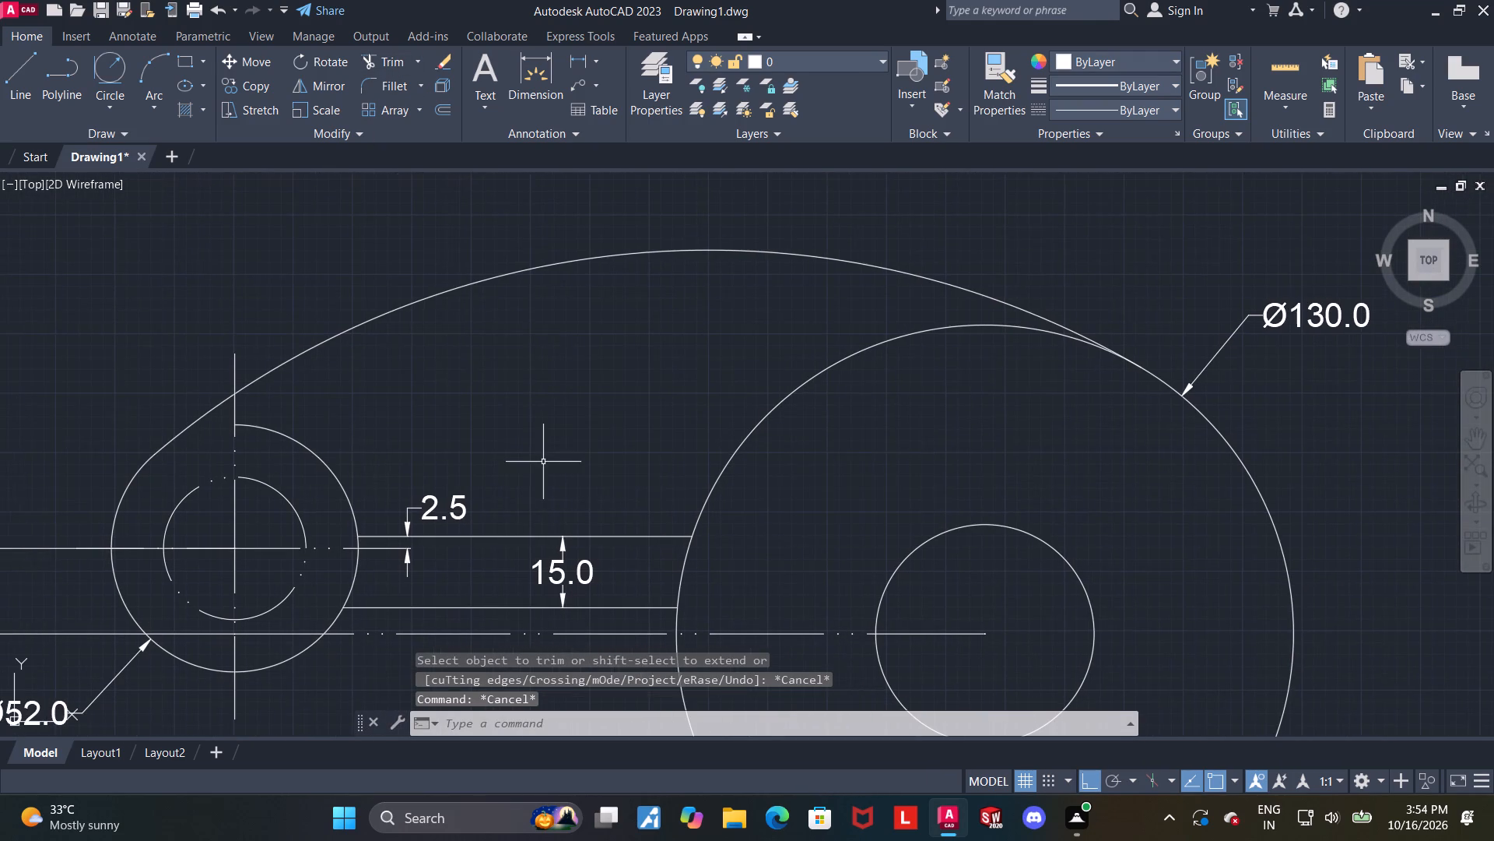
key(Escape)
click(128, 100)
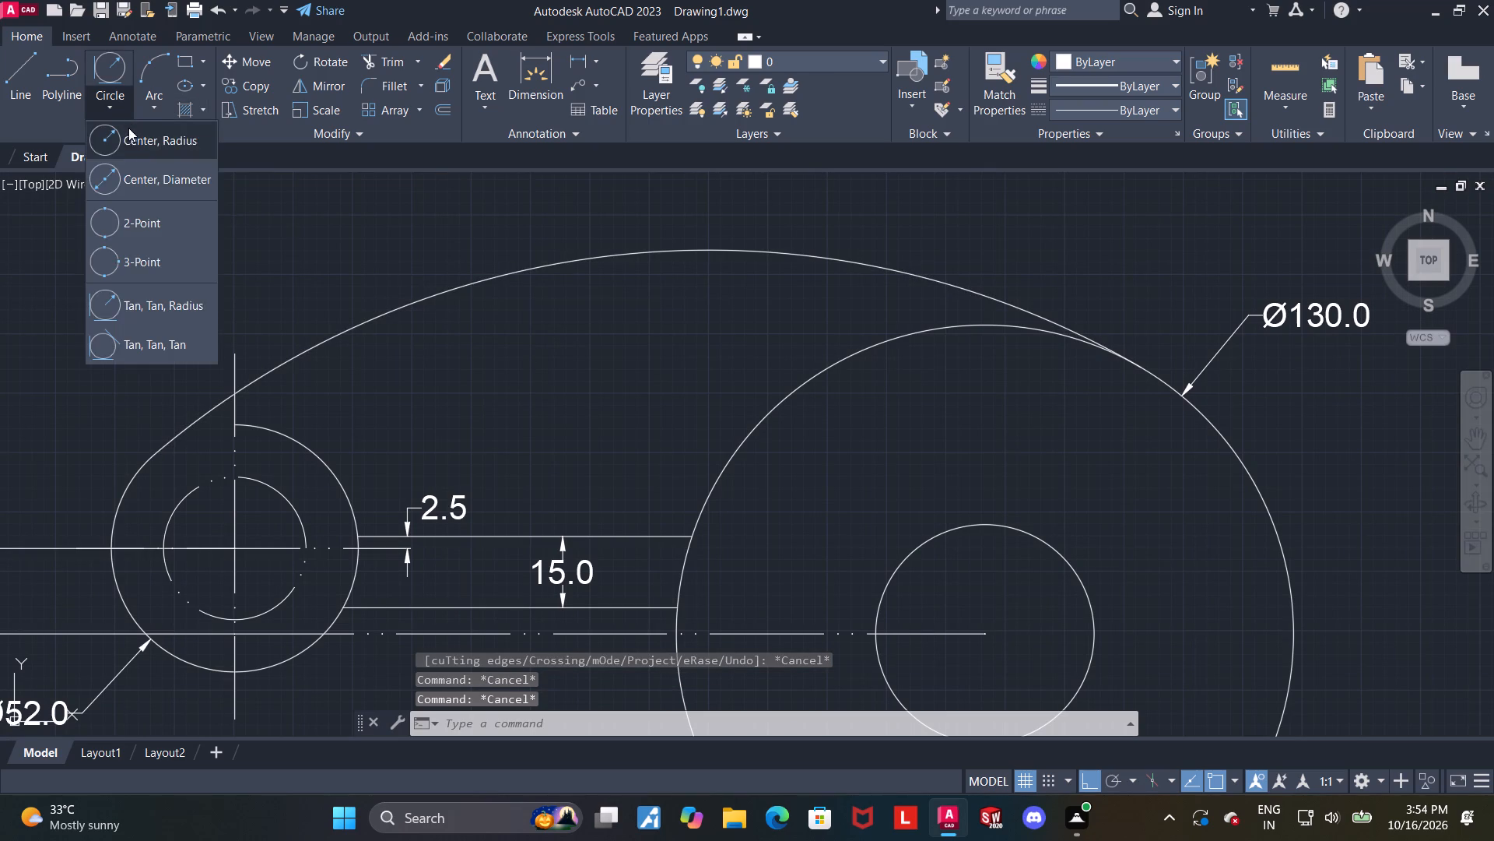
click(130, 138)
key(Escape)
Offset the radius-180 arc 20 inward to form the curved arm's inner edge.
click(507, 279)
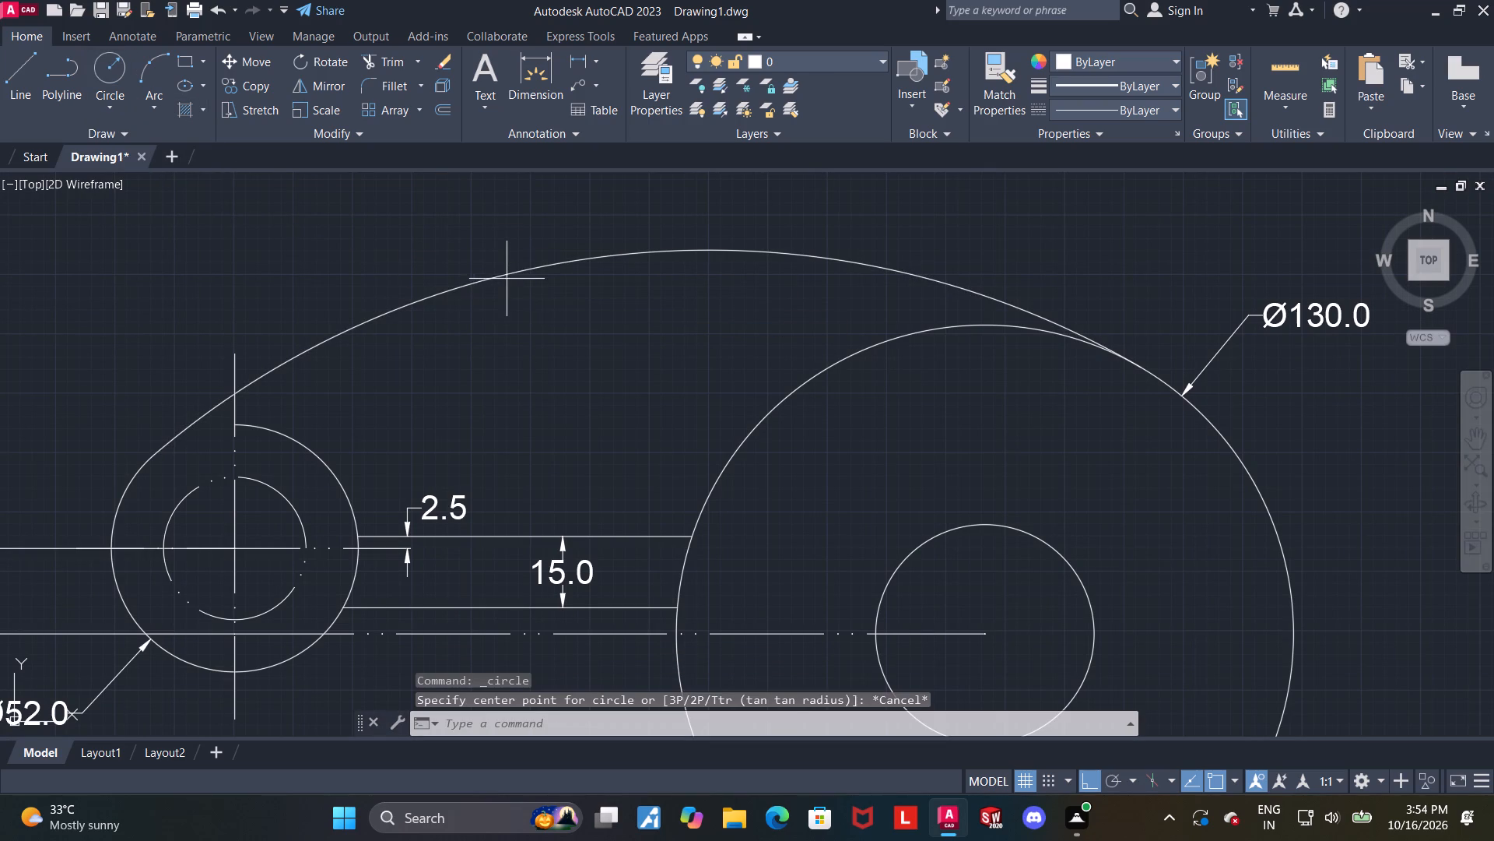
click(507, 274)
text(offset)
key(Return)
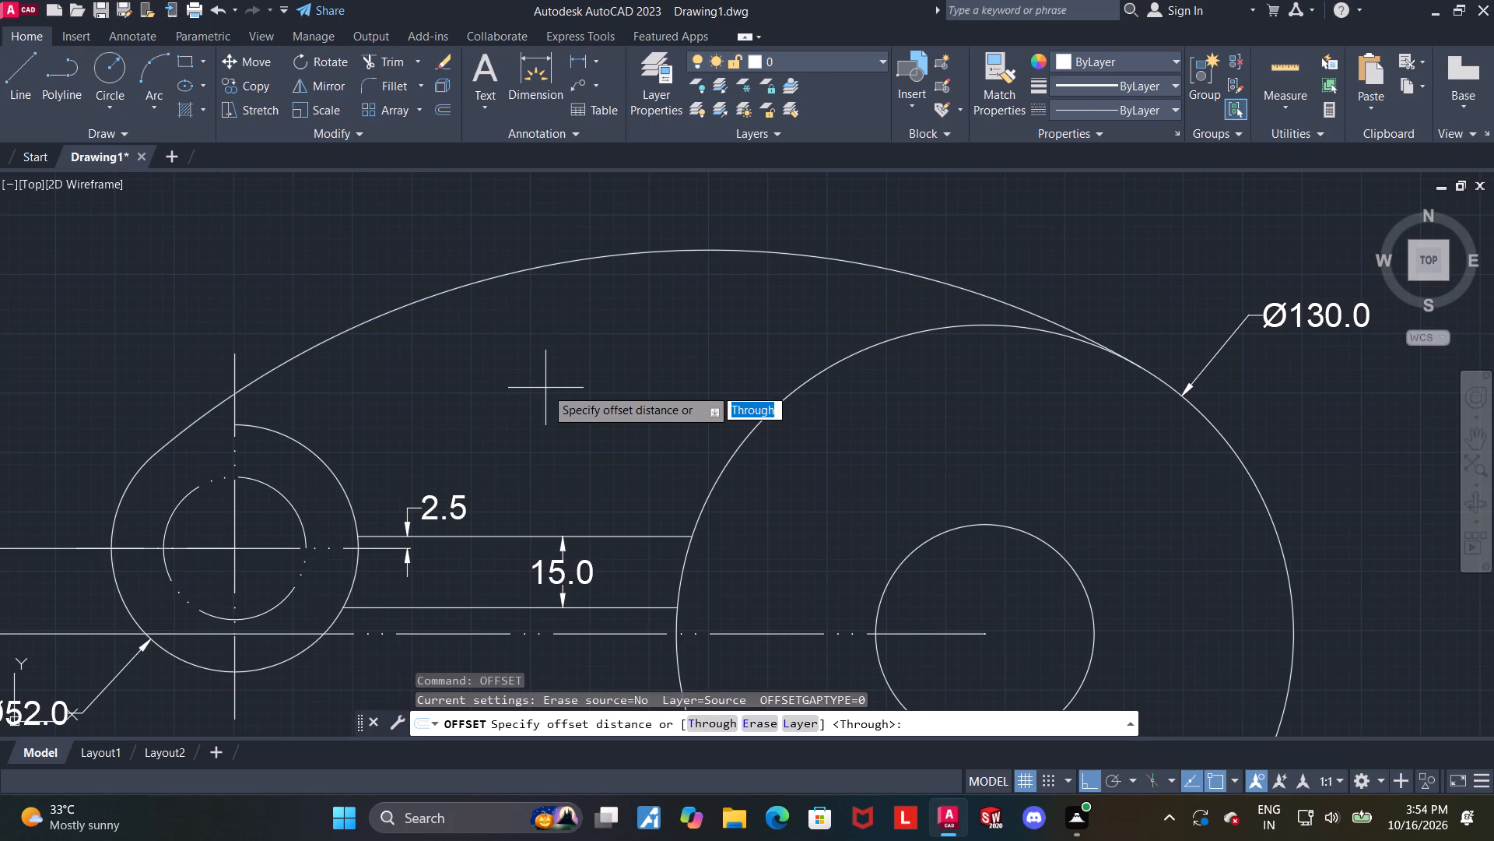
key(Return)
text(20)
key(Return)
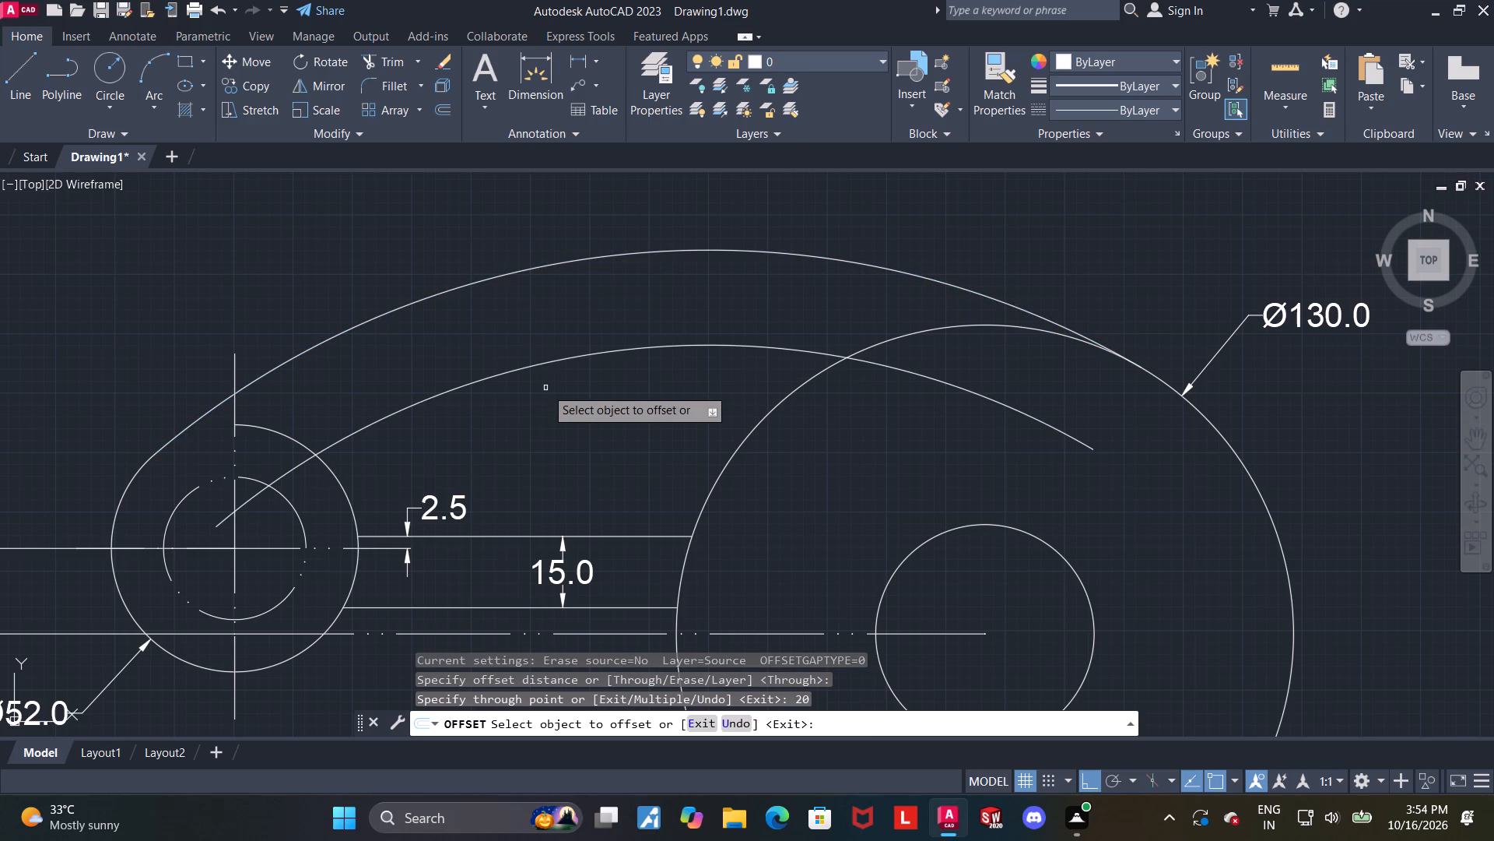
Trim the inner arc's ends inside the 52-diameter and 130-diameter circles, up to the boss's vertical centreline.
click(381, 66)
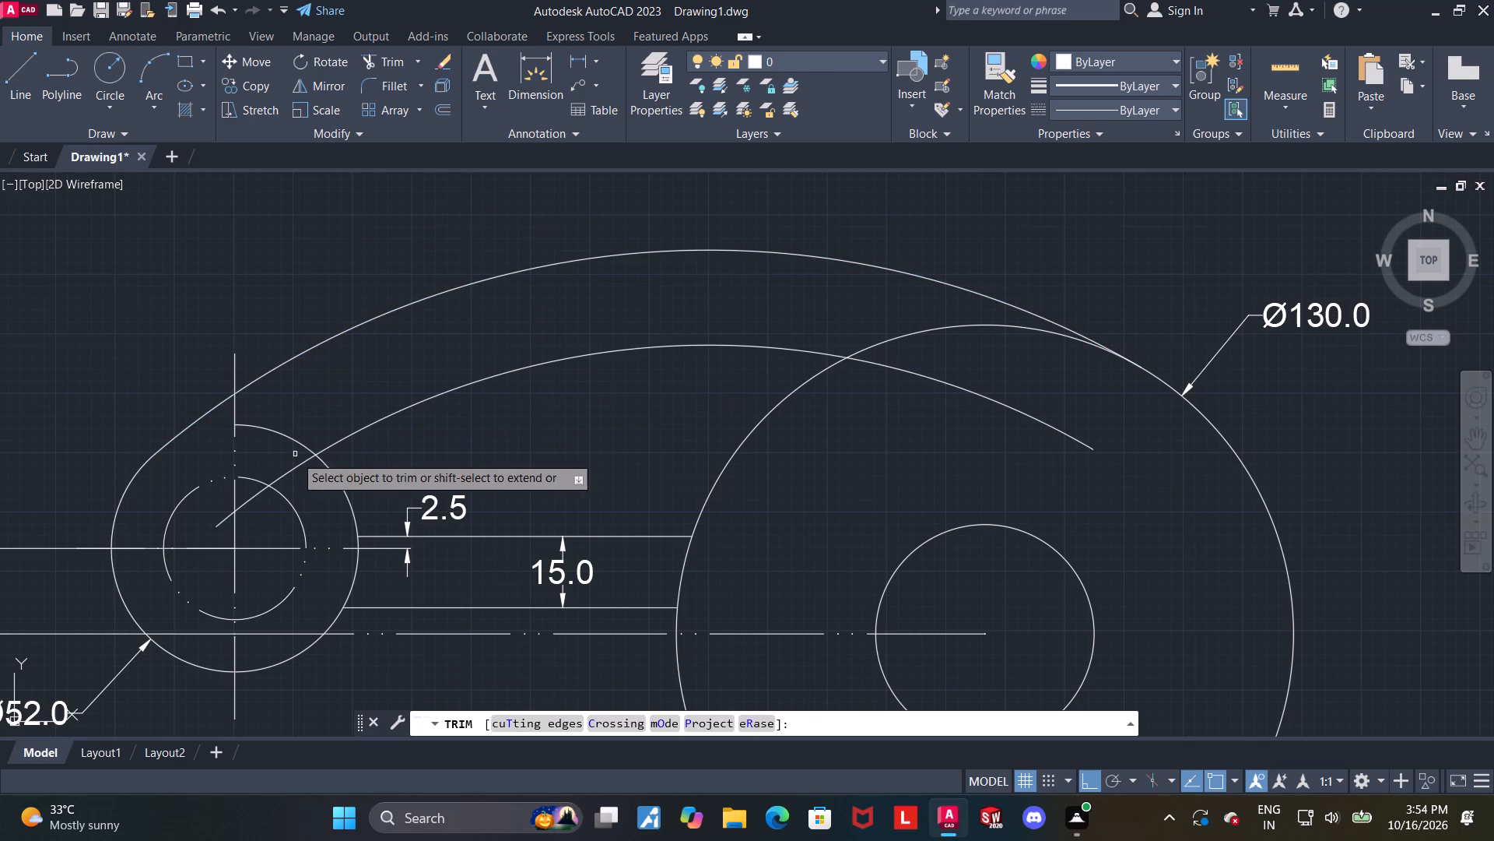
click(294, 470)
click(1069, 437)
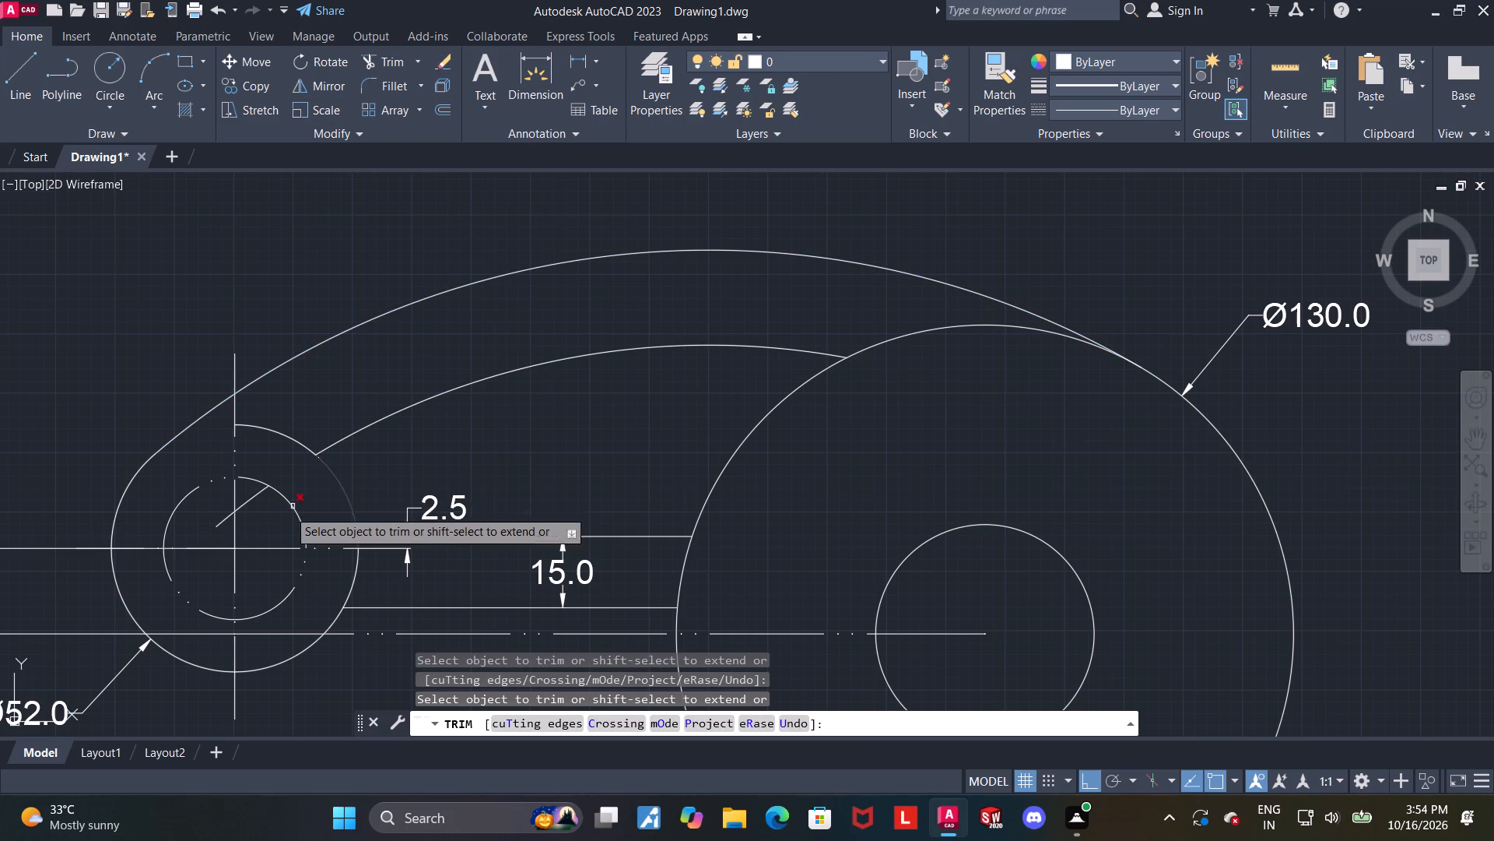
click(256, 497)
key(Escape)
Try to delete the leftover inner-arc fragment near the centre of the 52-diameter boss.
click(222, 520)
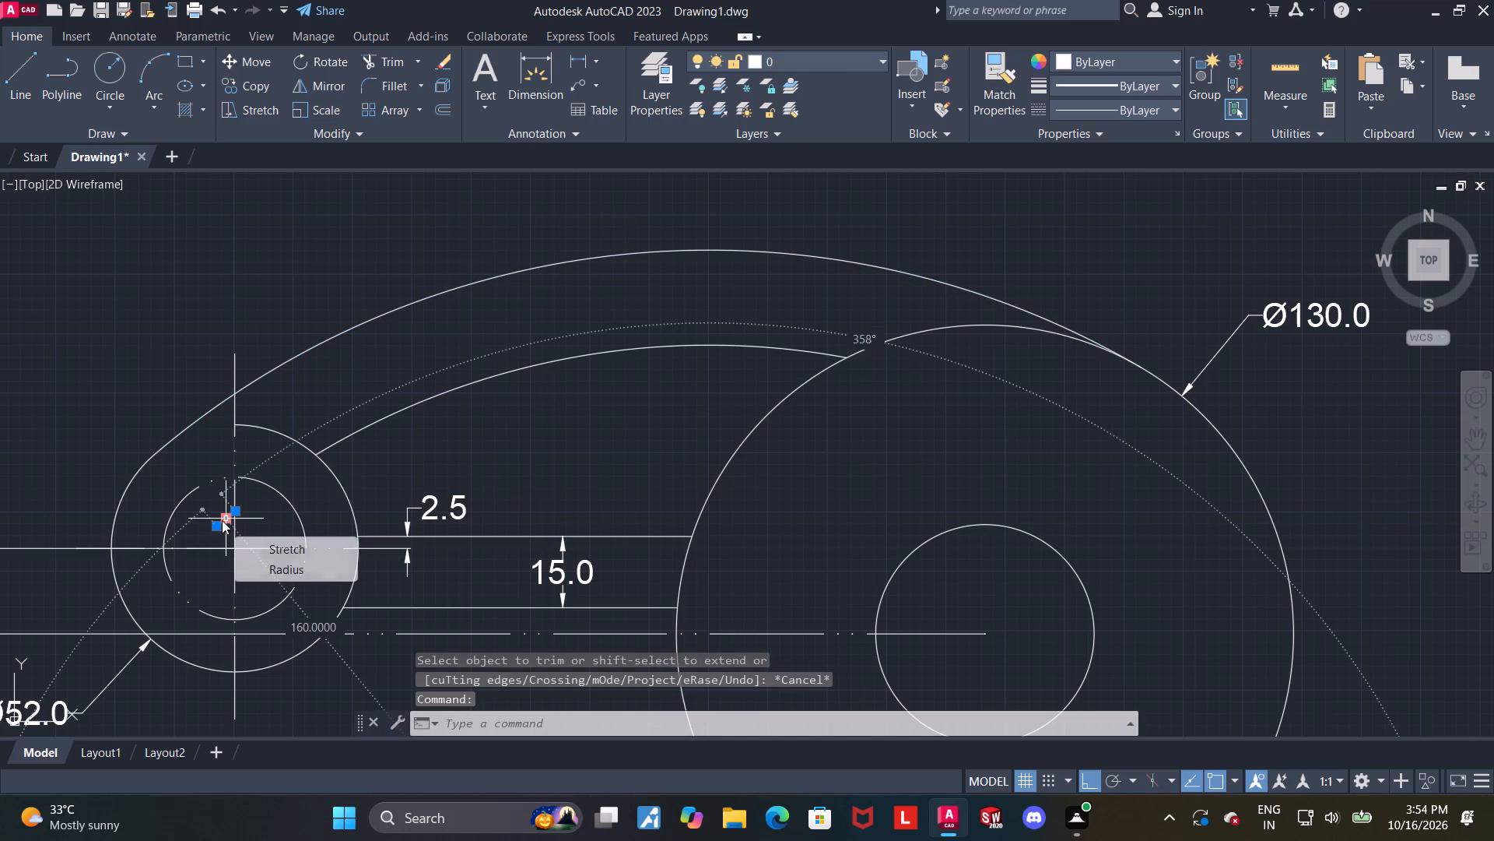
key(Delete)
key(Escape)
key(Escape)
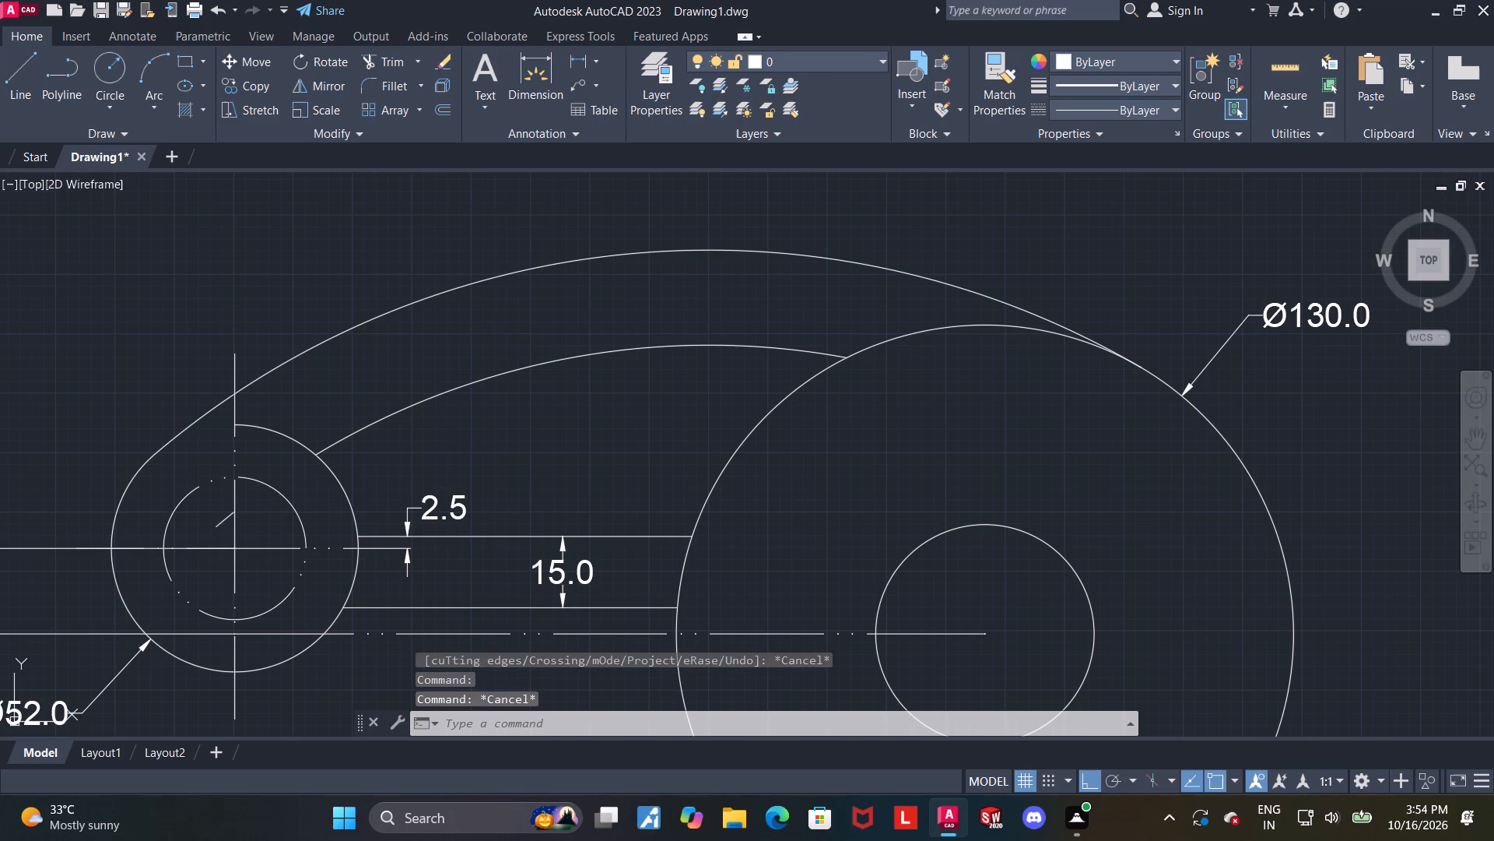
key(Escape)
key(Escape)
Dimension the outer arc's radius, placing the text above the arc.
click(524, 76)
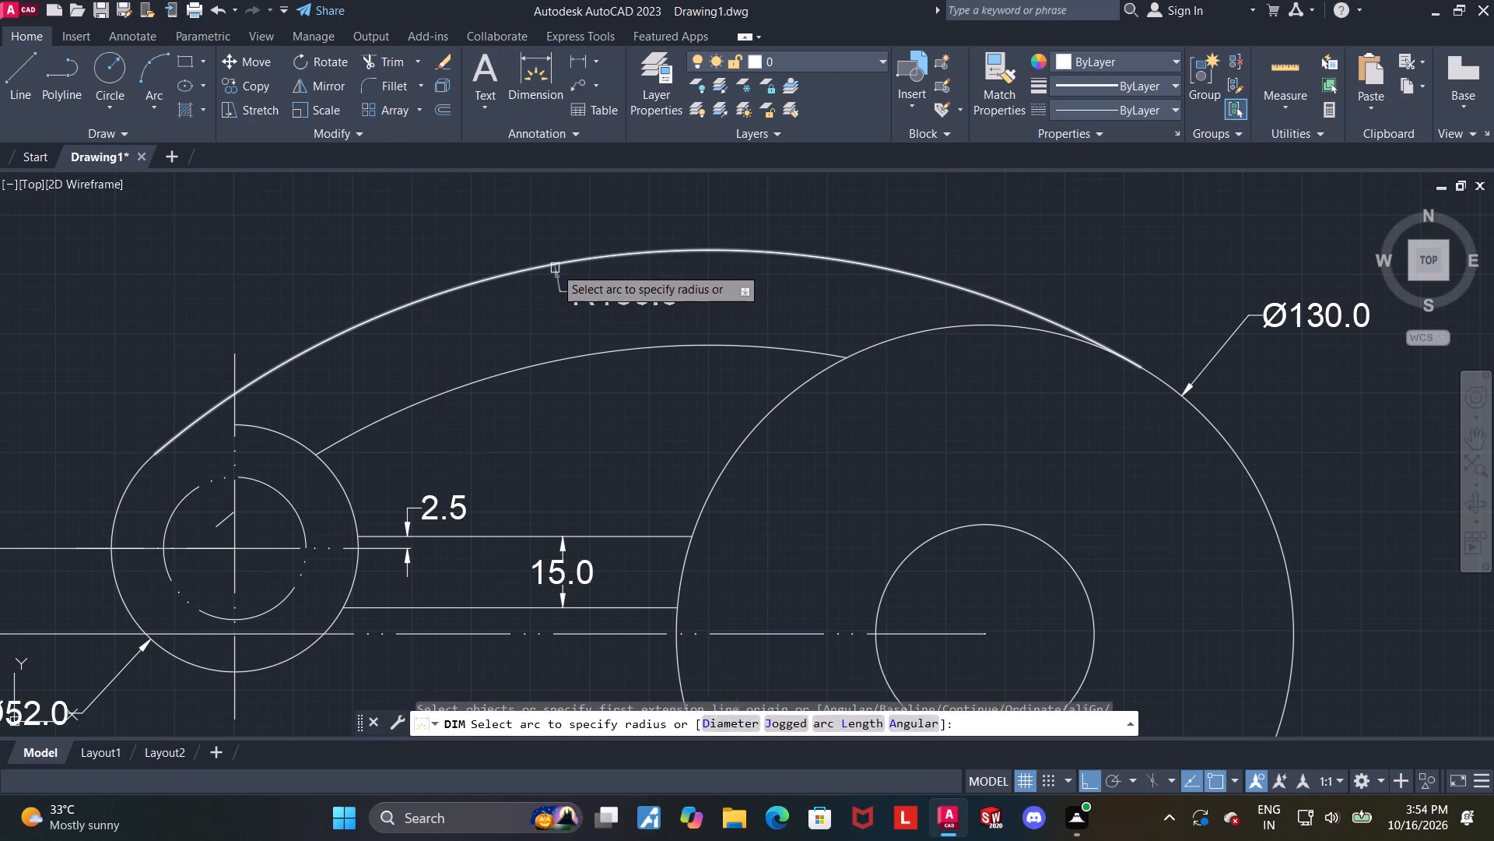
click(545, 262)
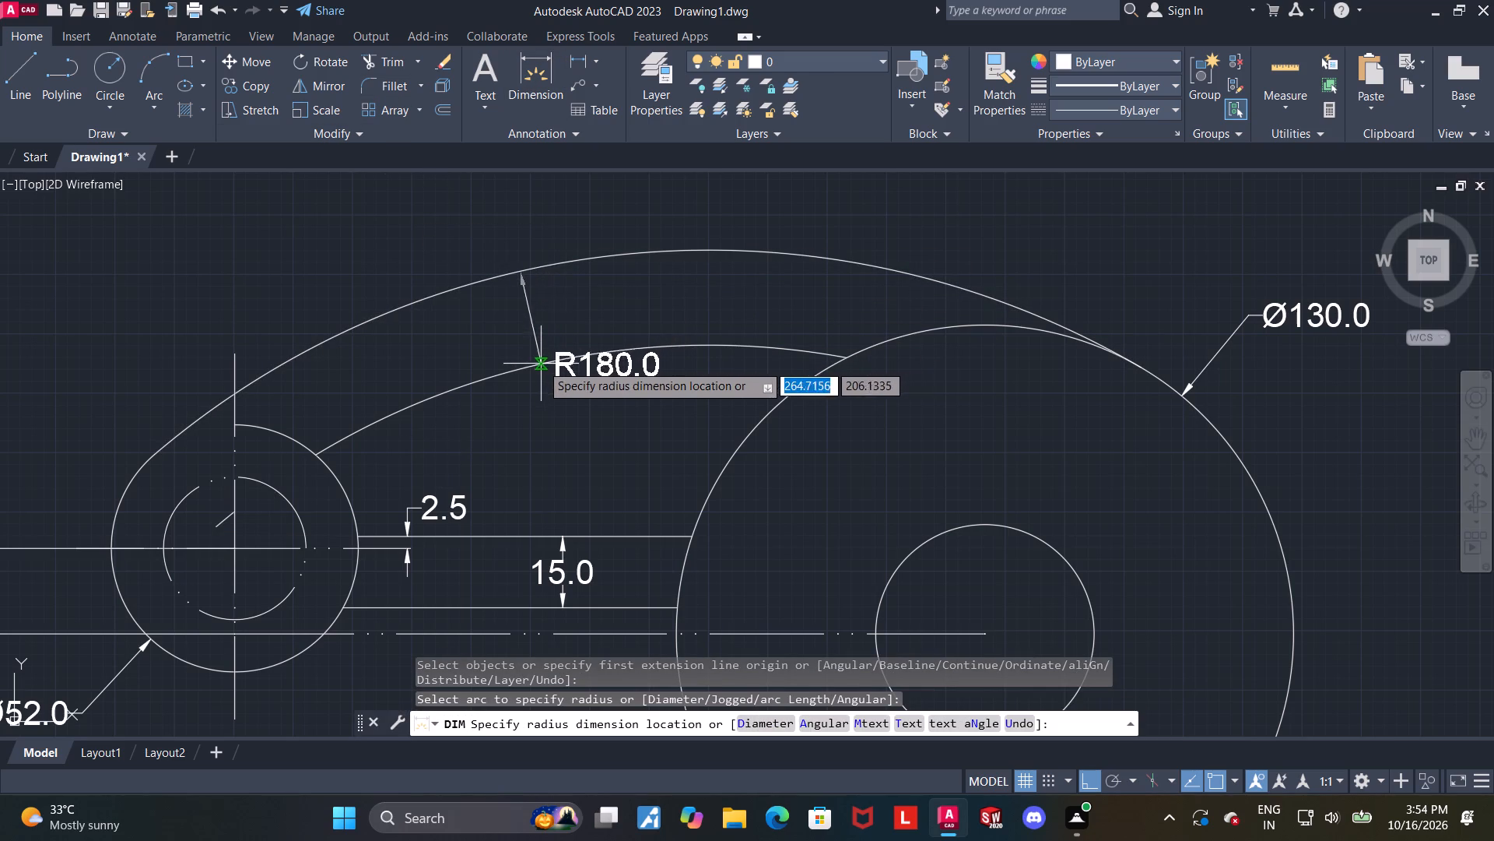
scroll(559, 274, down, 1)
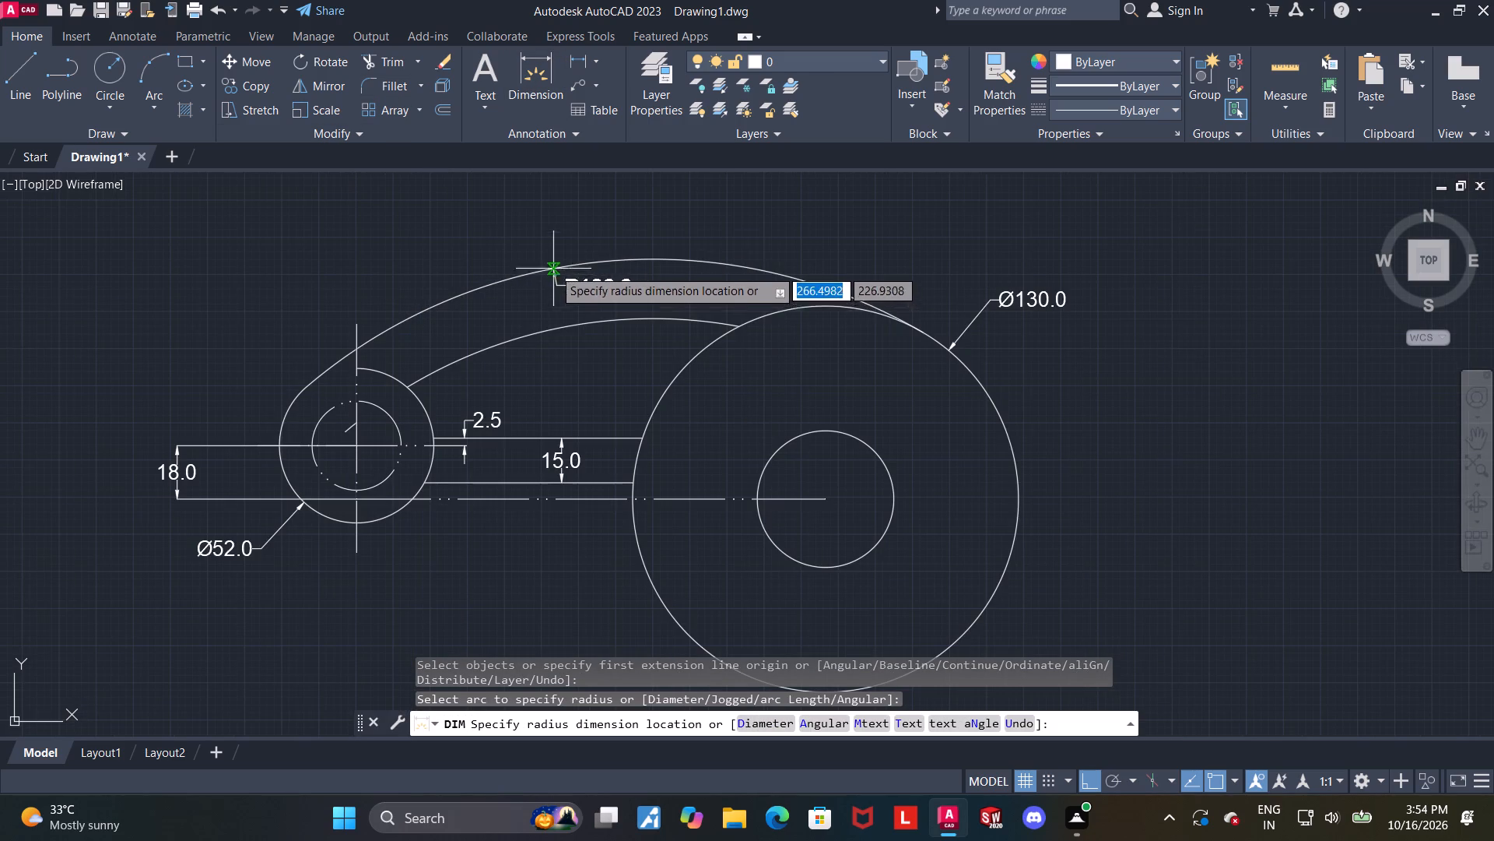
click(530, 230)
key(Escape)
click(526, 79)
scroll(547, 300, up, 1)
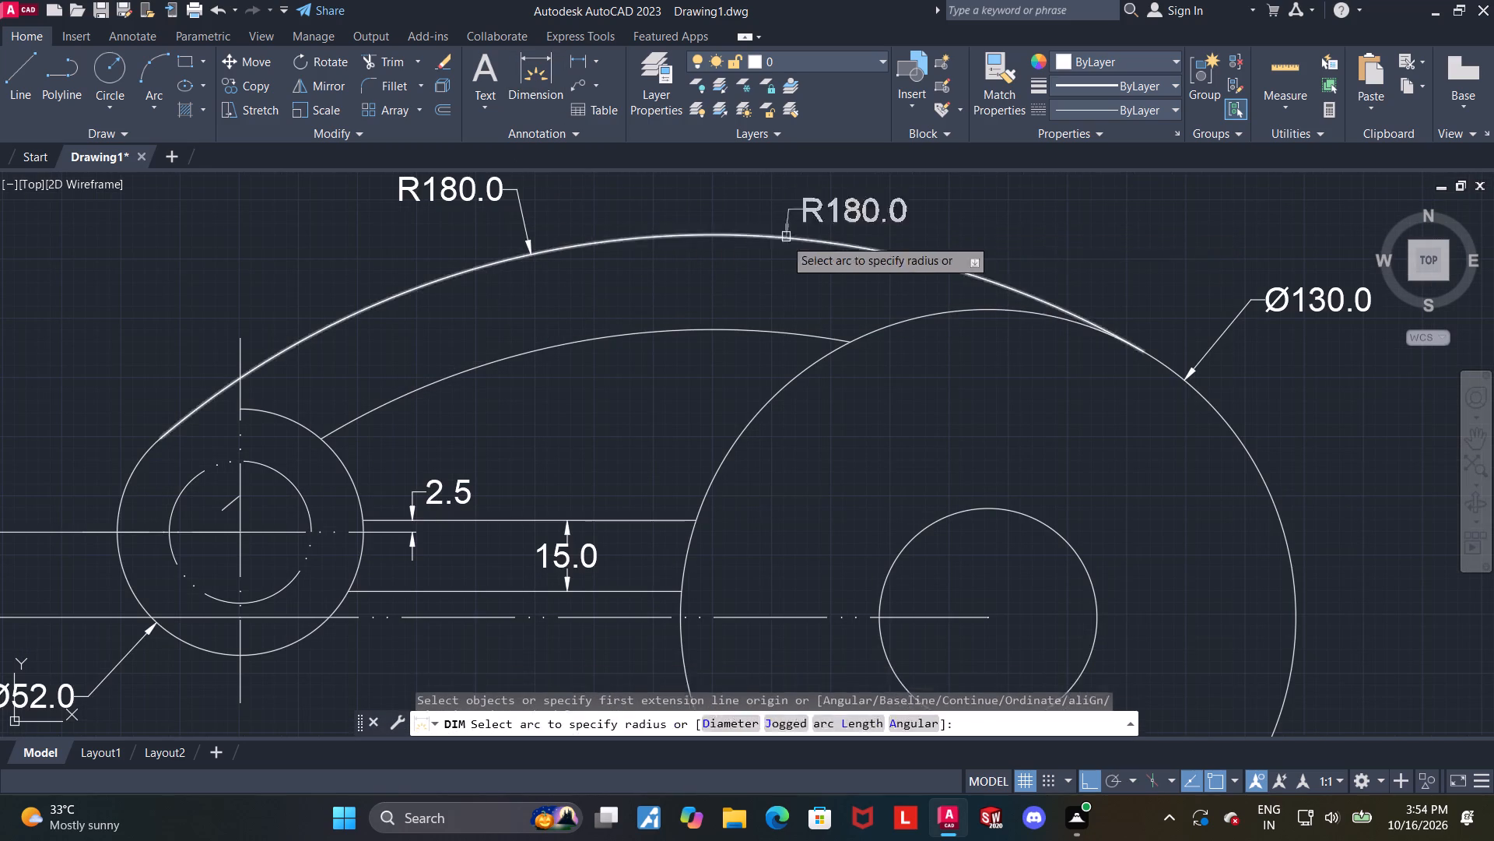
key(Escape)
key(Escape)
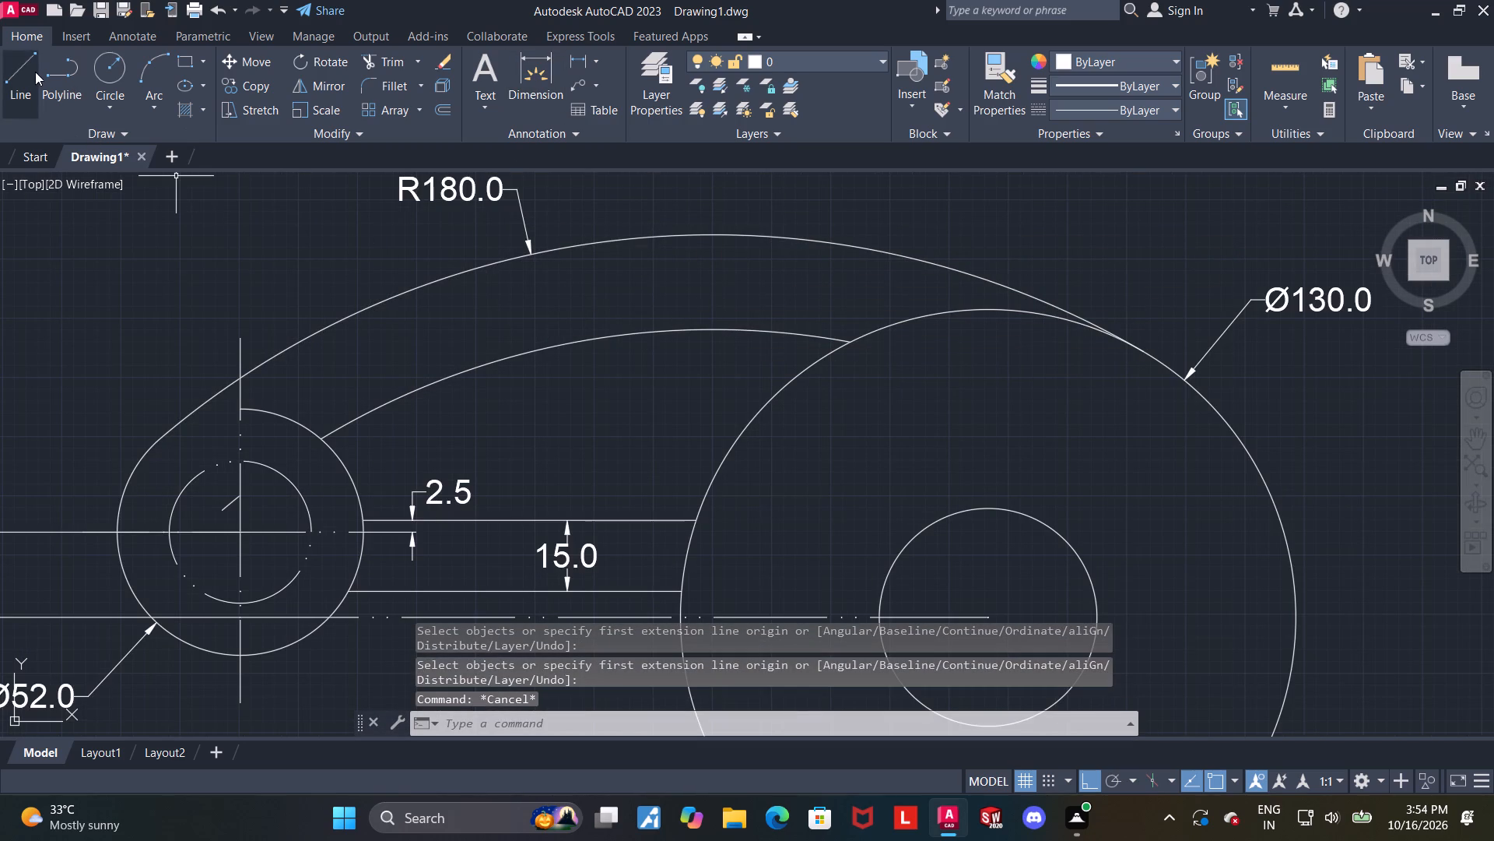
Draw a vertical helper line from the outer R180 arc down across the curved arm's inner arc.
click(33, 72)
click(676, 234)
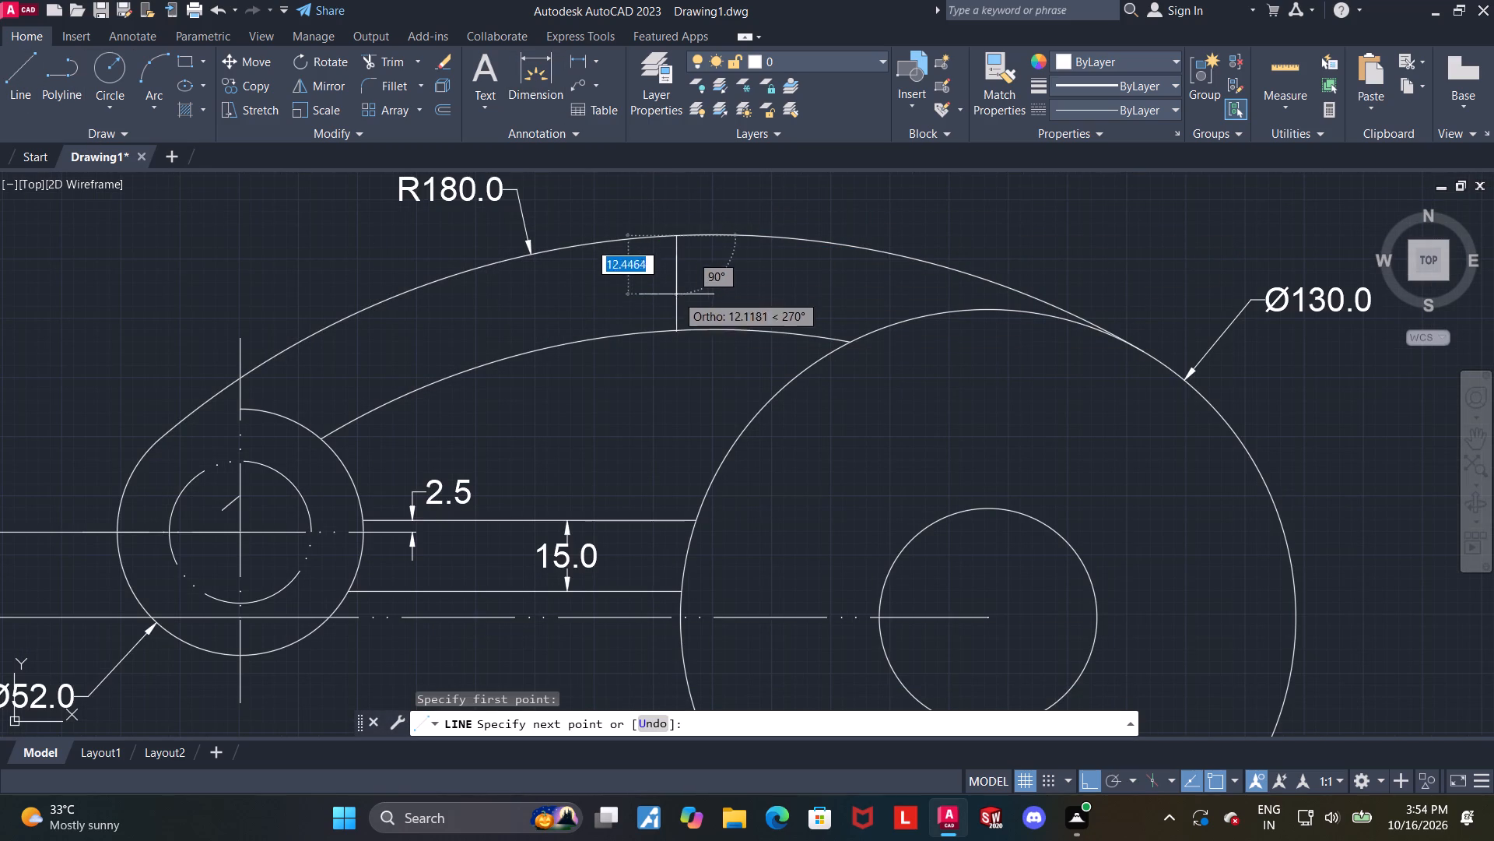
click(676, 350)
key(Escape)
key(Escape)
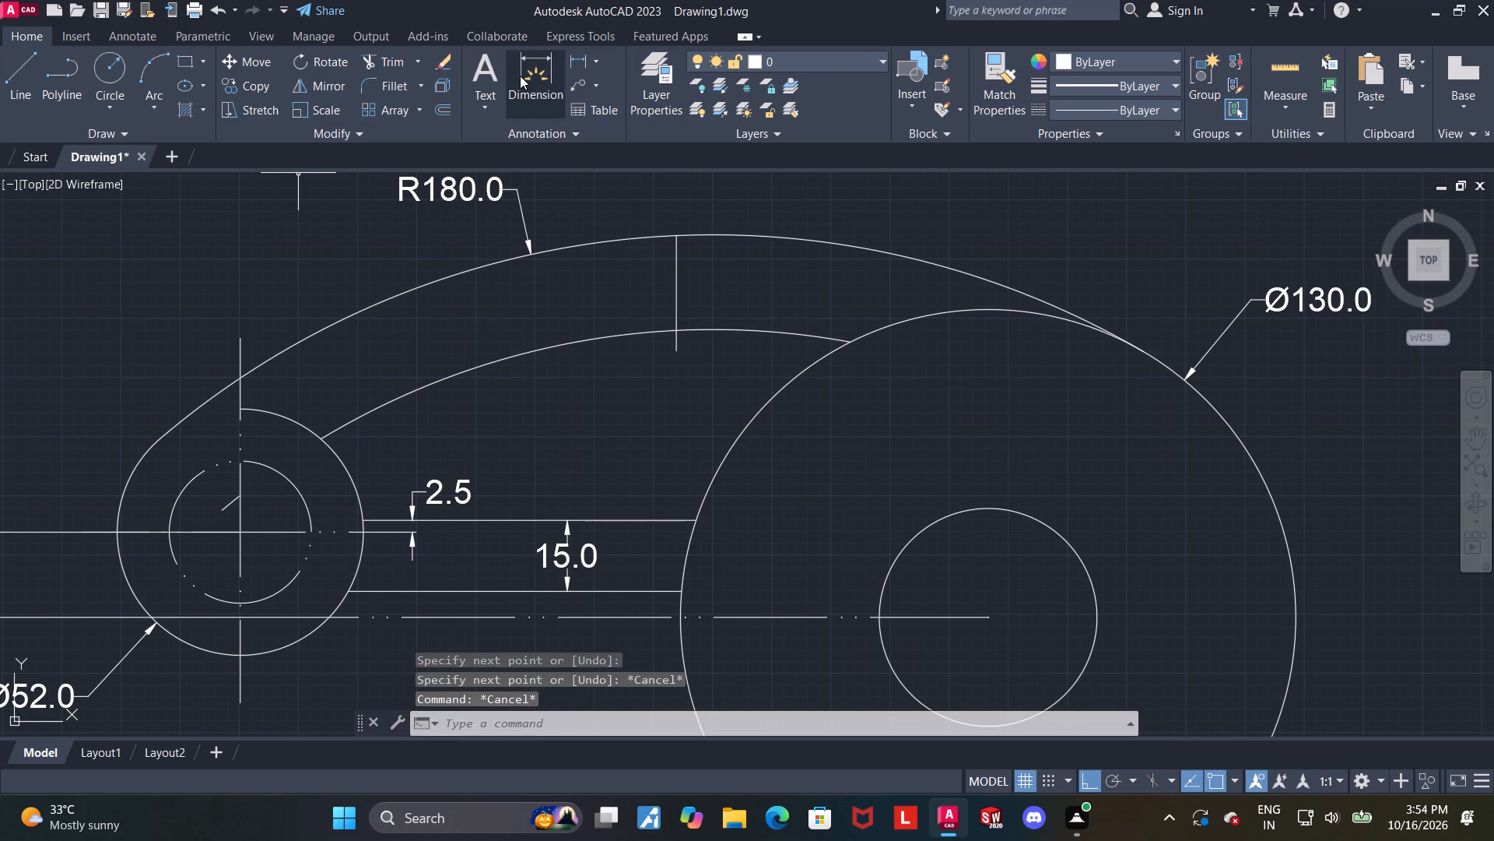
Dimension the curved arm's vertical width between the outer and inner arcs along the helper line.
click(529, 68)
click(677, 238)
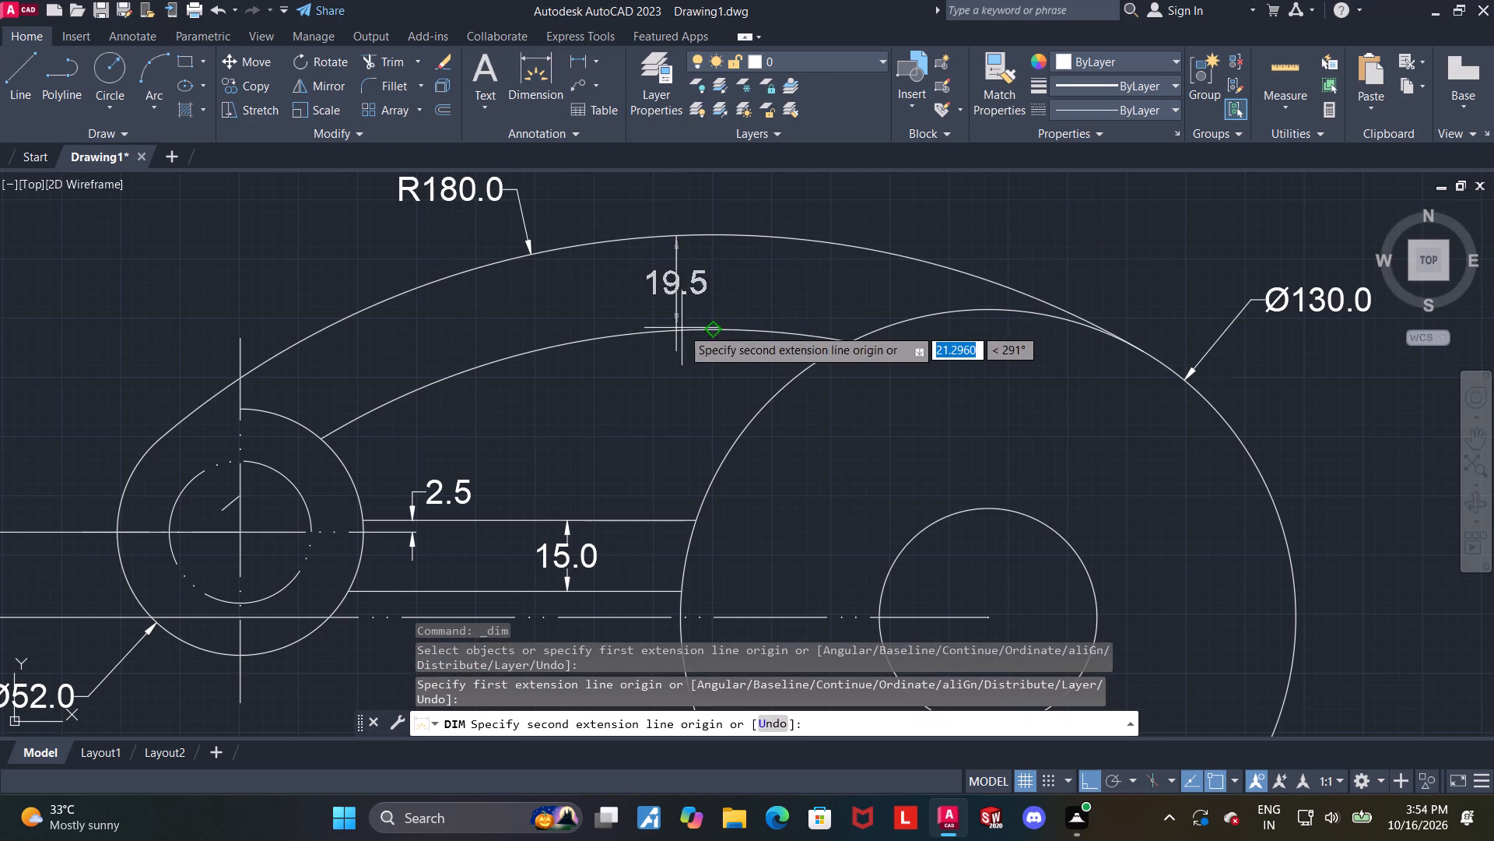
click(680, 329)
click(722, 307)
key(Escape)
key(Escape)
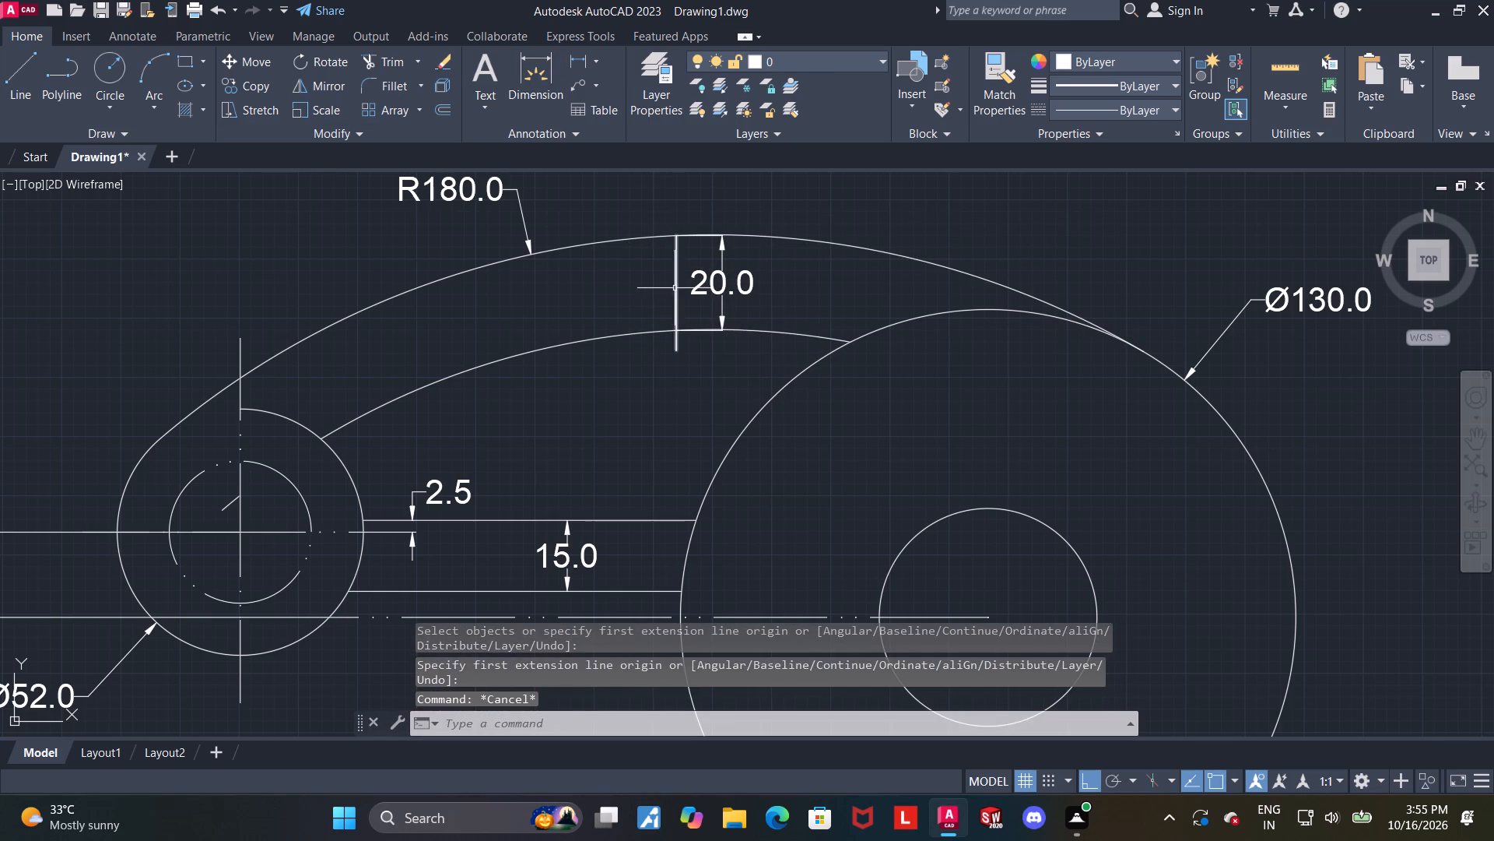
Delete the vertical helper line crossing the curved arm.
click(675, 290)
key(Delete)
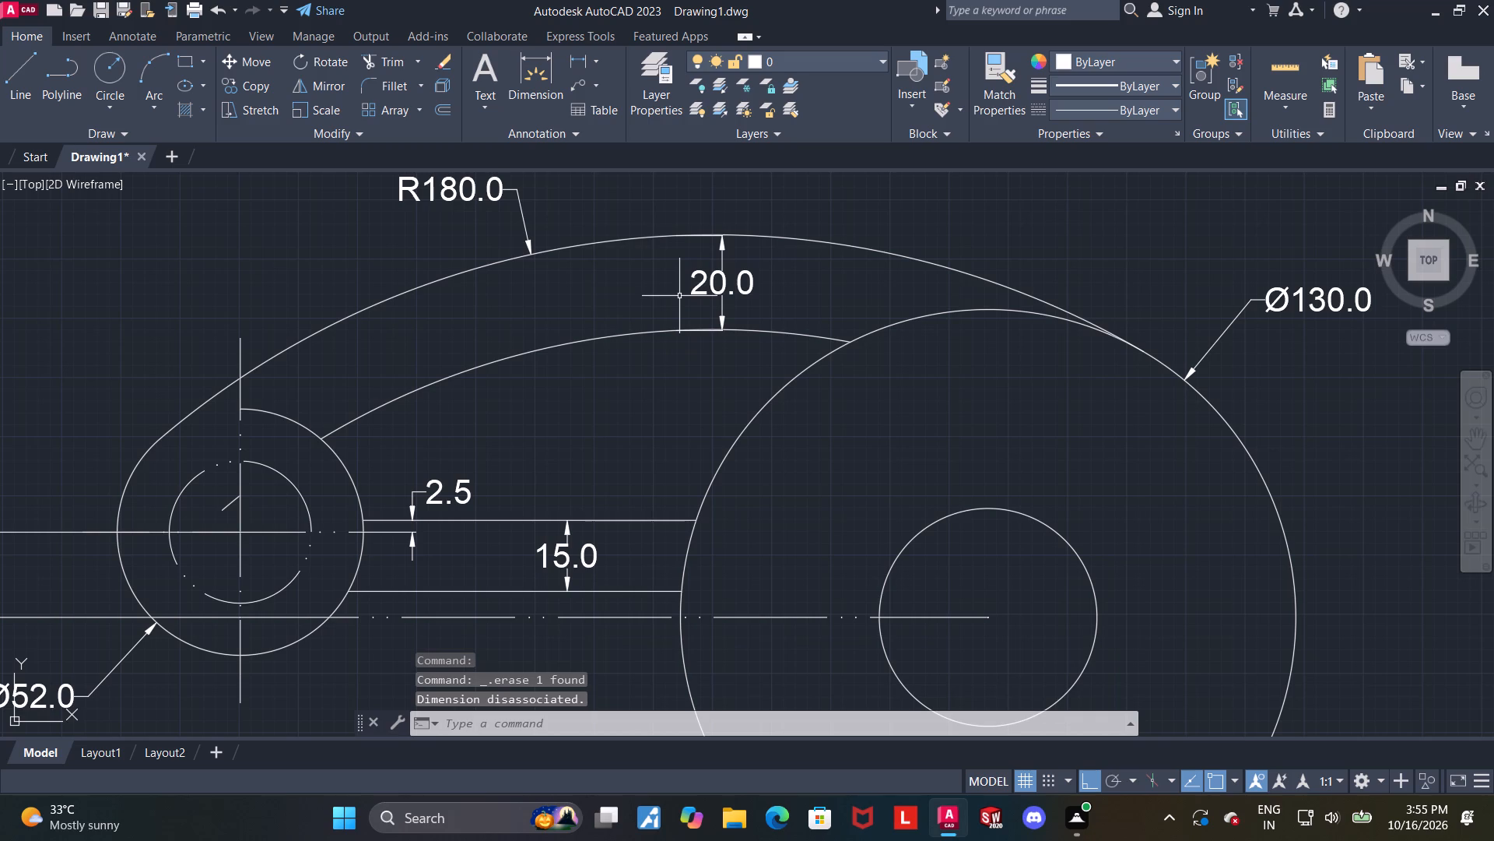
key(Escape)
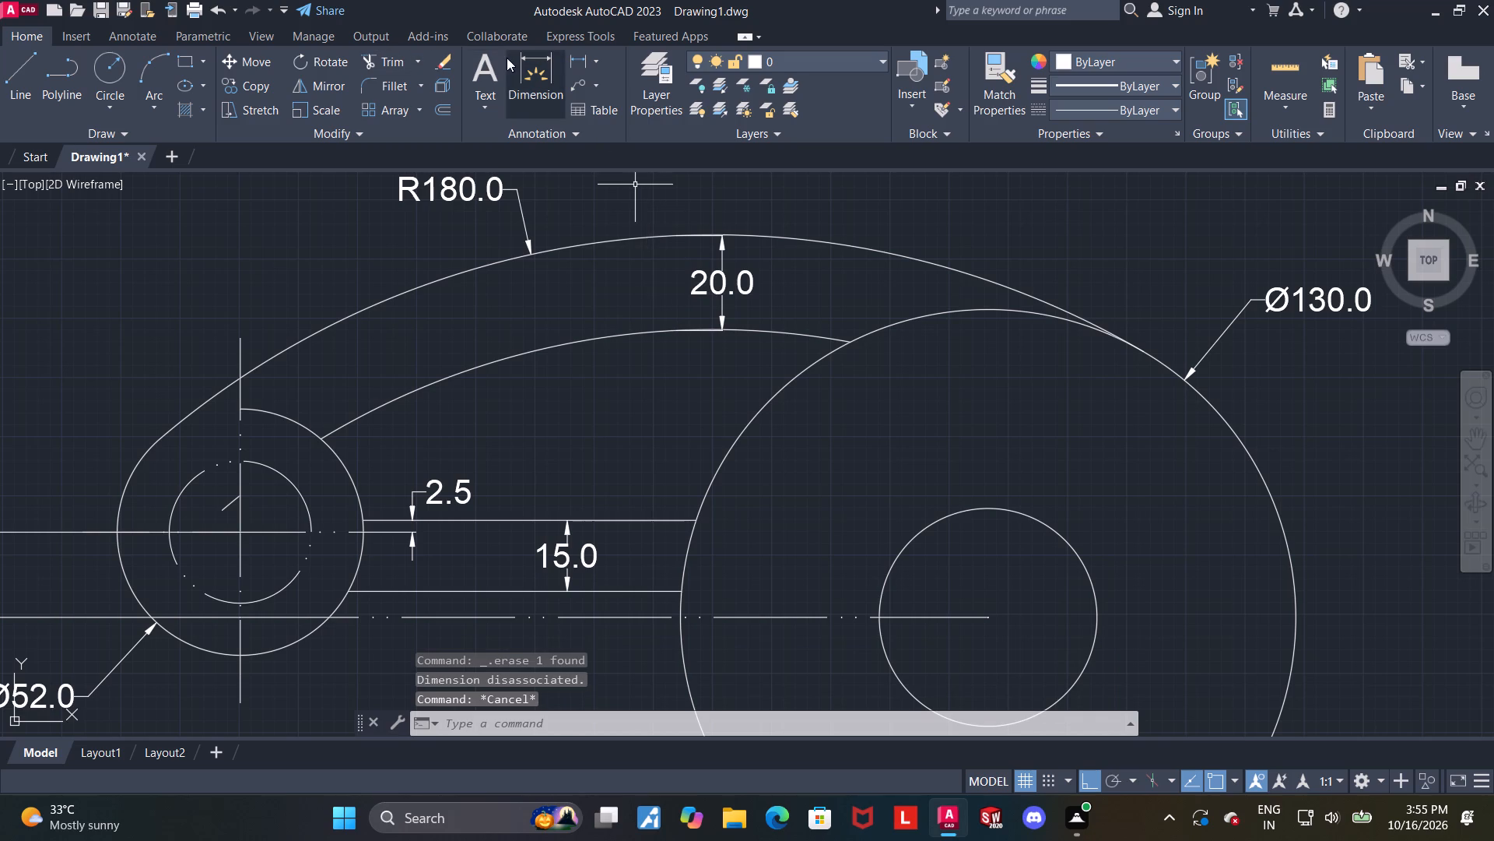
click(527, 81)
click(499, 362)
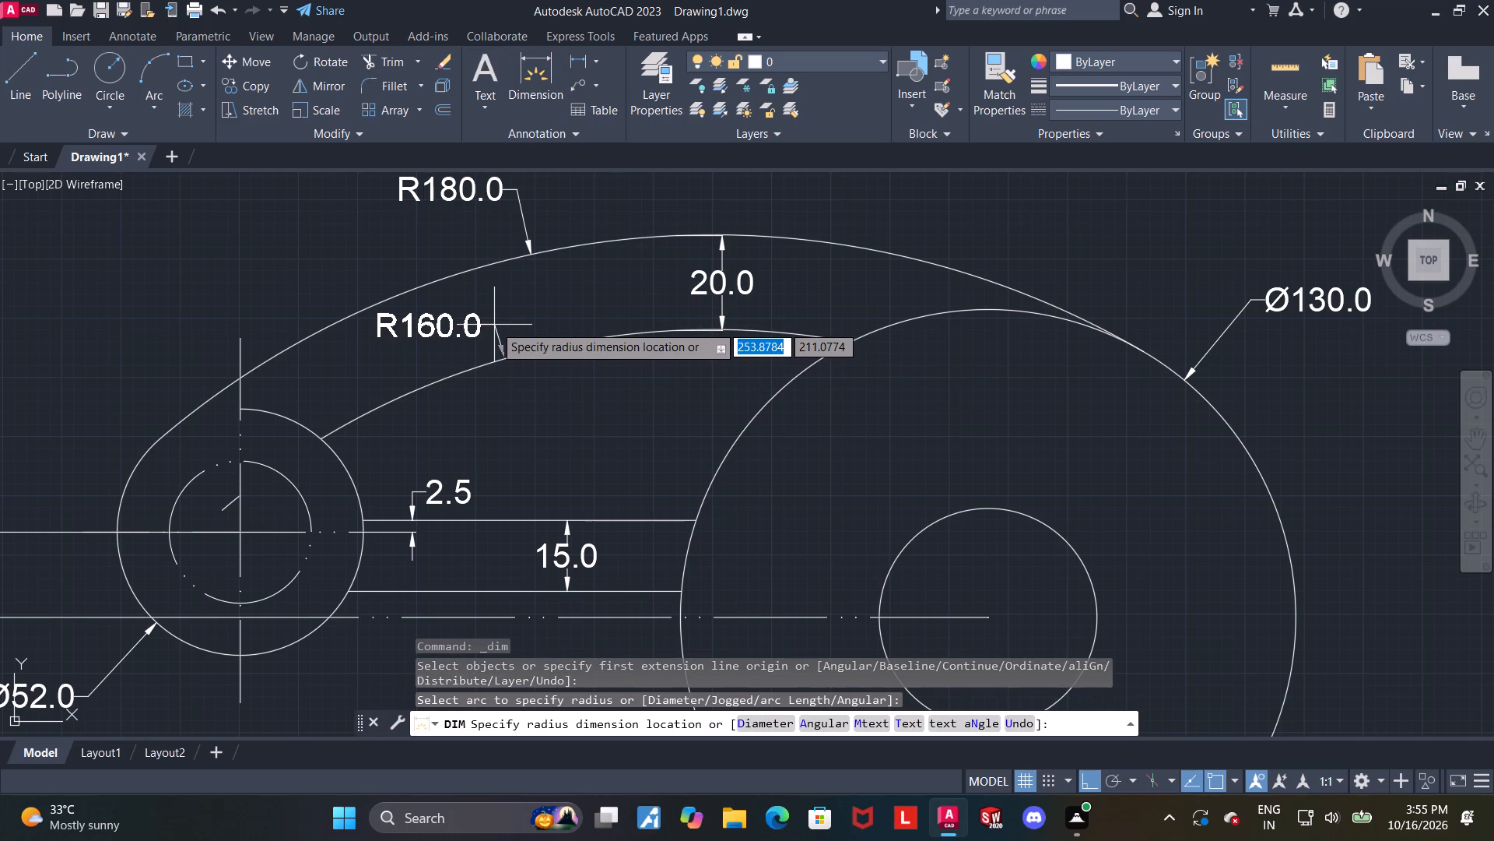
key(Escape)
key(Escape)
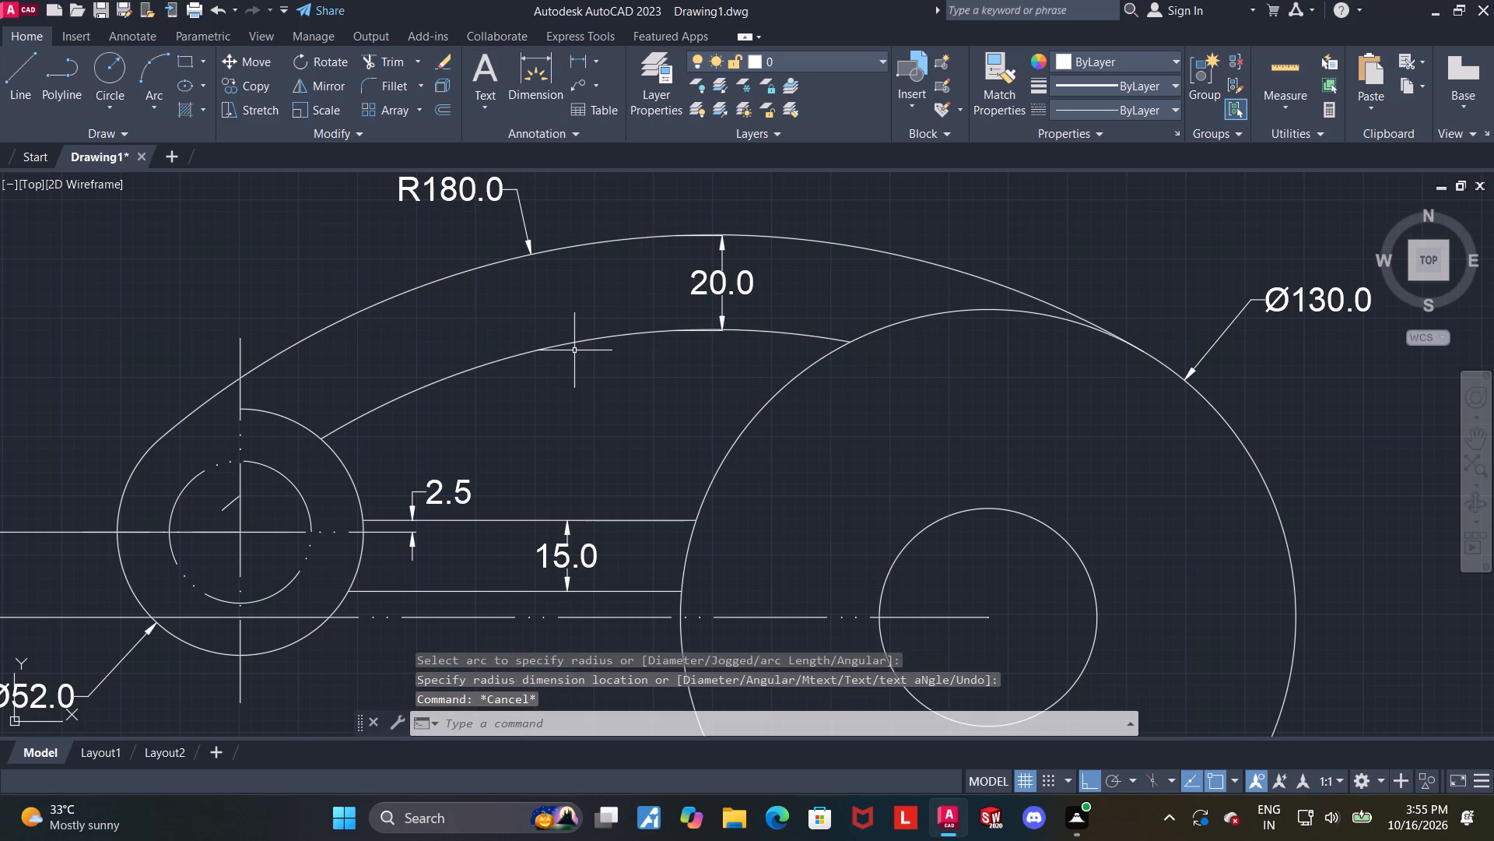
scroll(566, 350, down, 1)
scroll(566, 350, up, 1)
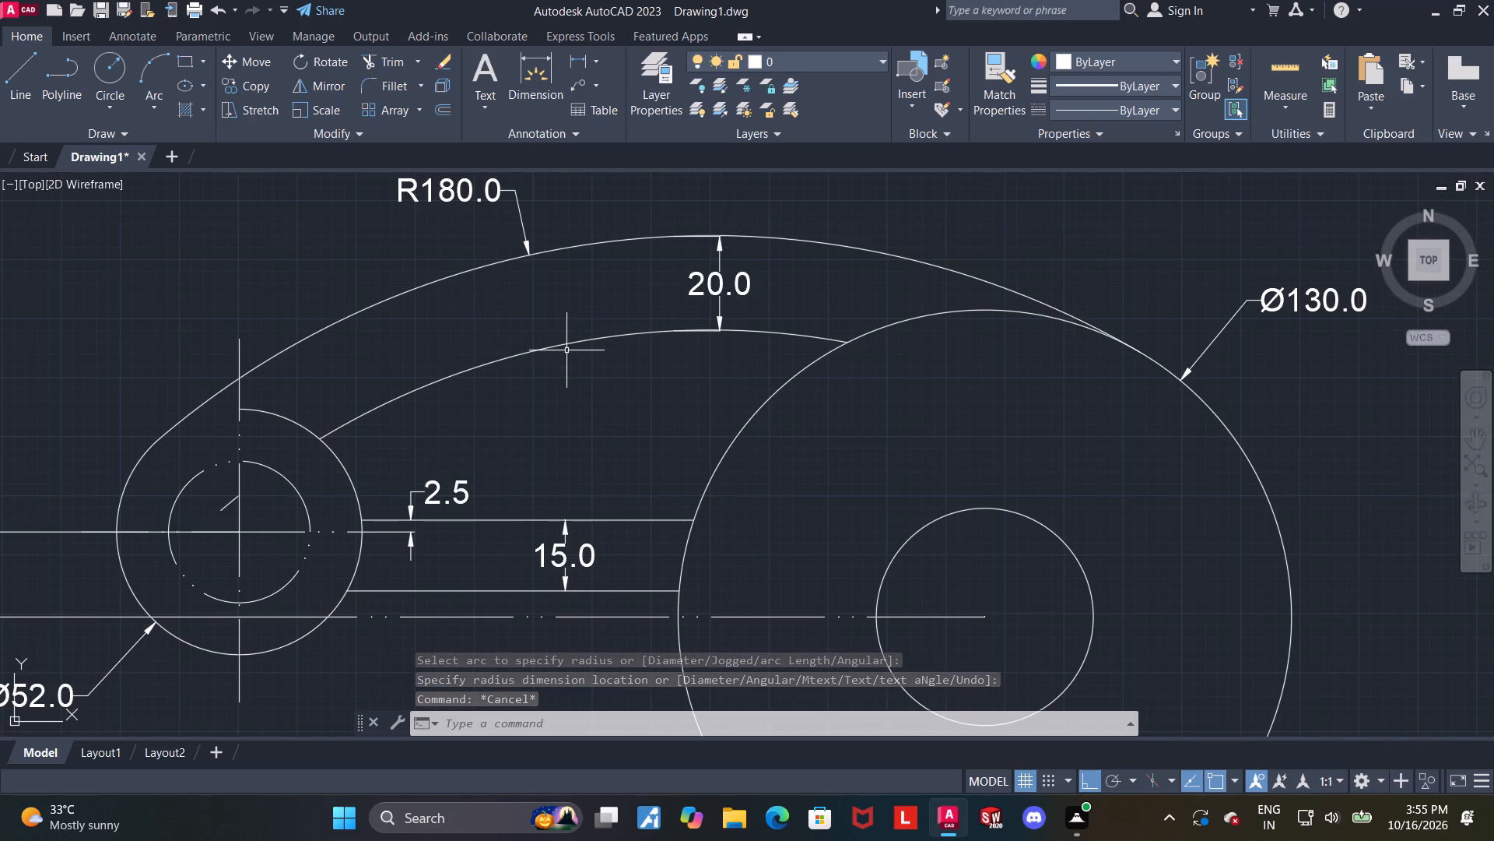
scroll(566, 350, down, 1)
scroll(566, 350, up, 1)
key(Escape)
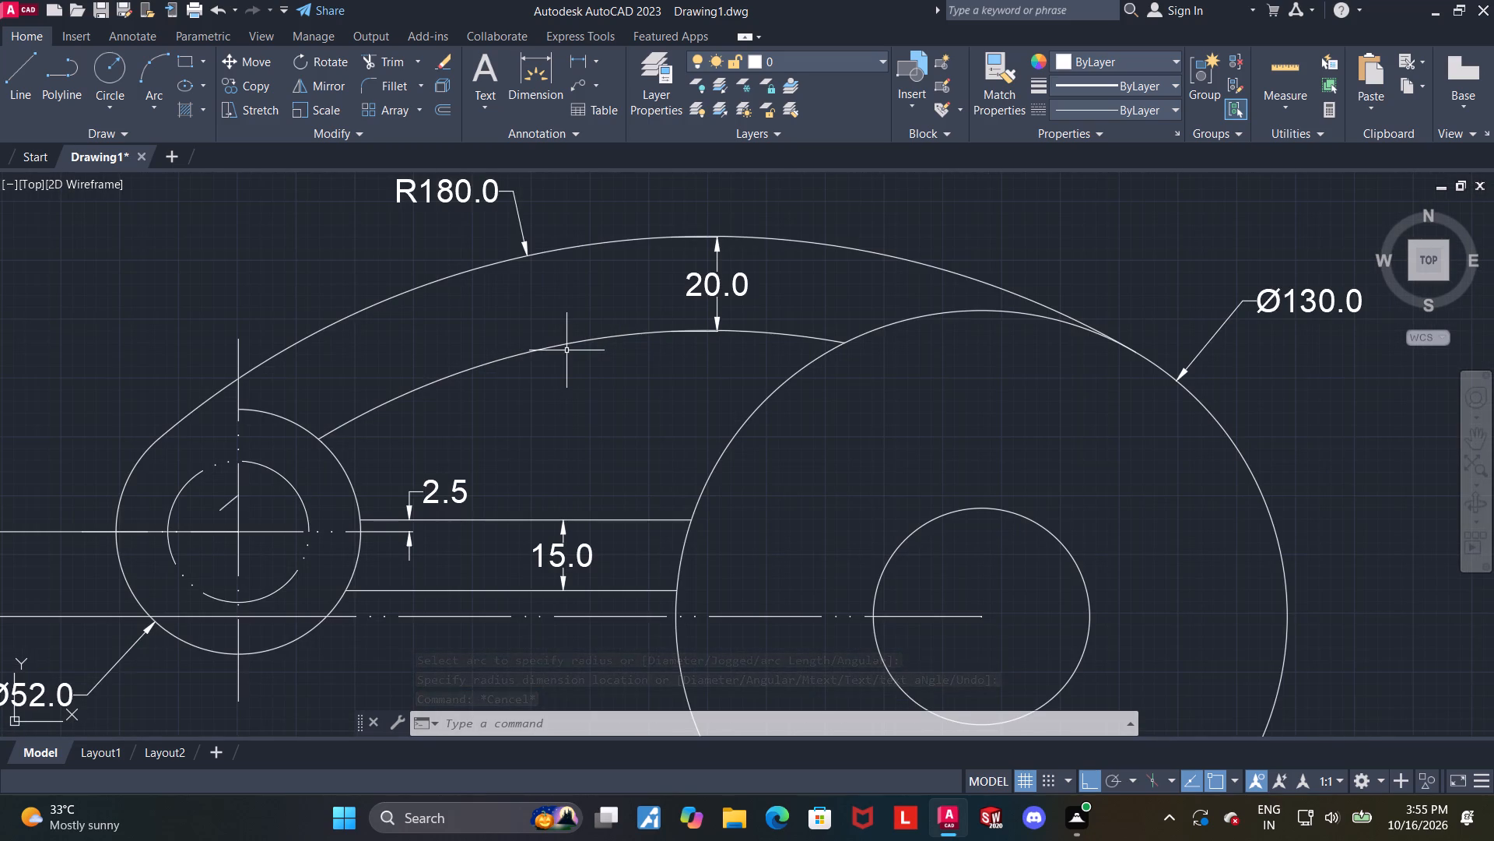
Delete the curved arm's 20.0 width dimension and its inner arc.
click(724, 291)
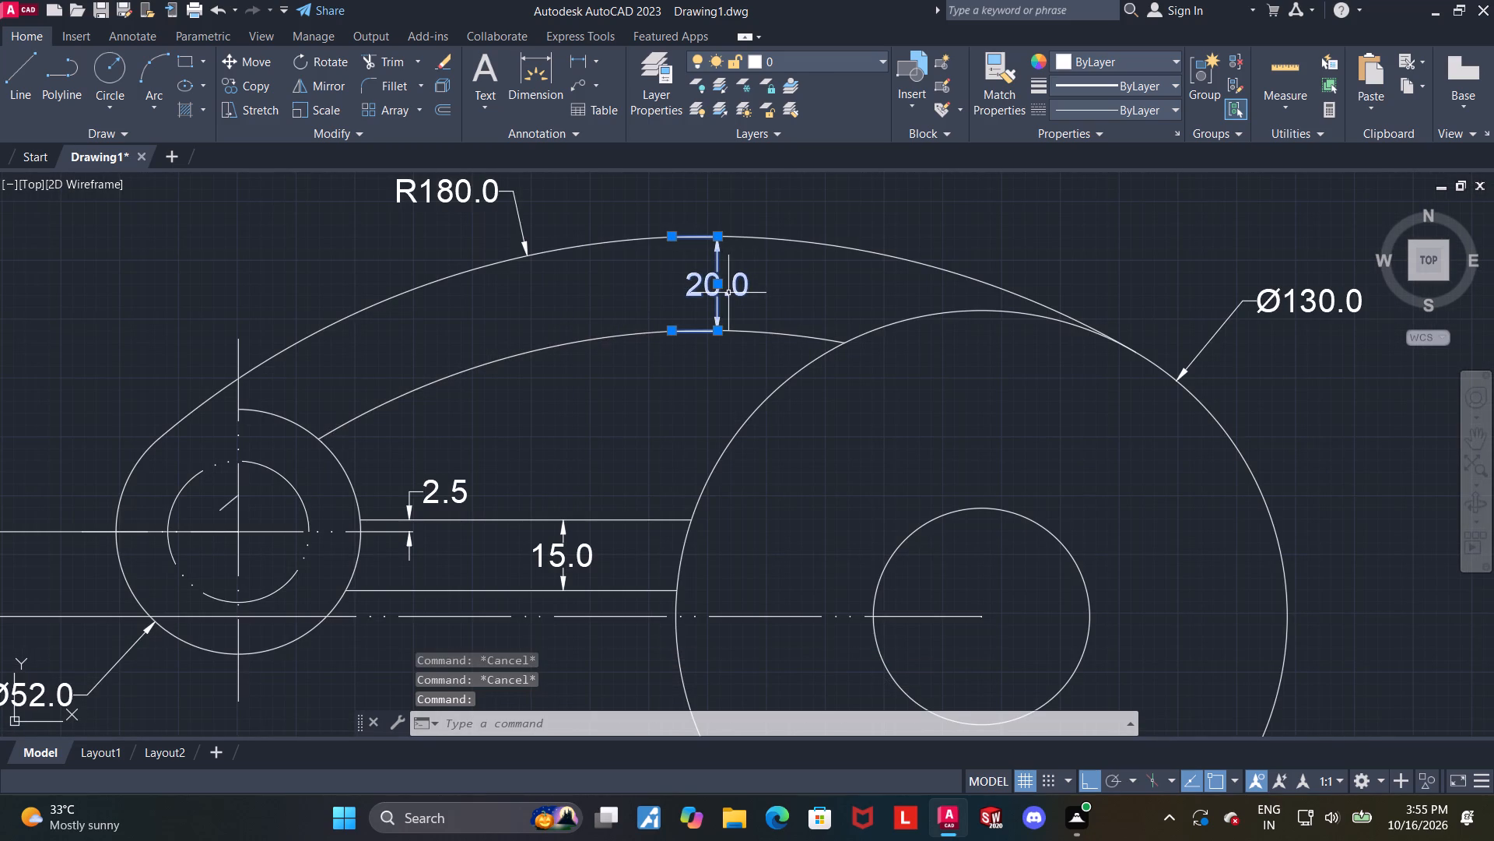
key(Delete)
click(671, 329)
key(Delete)
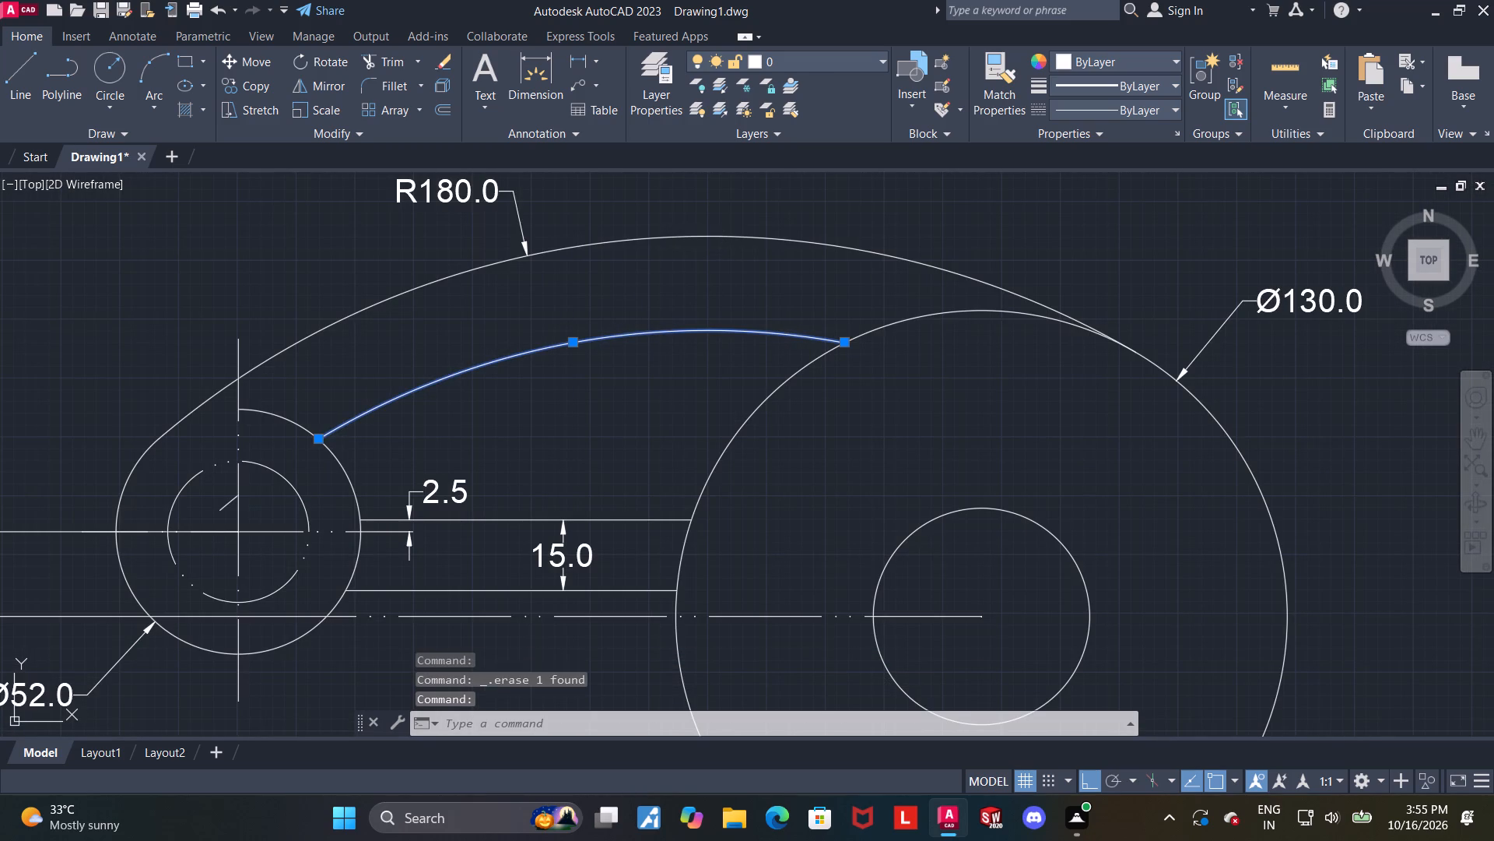
Fillet the straight arm's upper edge into the 130-diameter circle with a radius of 12.
scroll(671, 325, down, 1)
scroll(665, 315, up, 1)
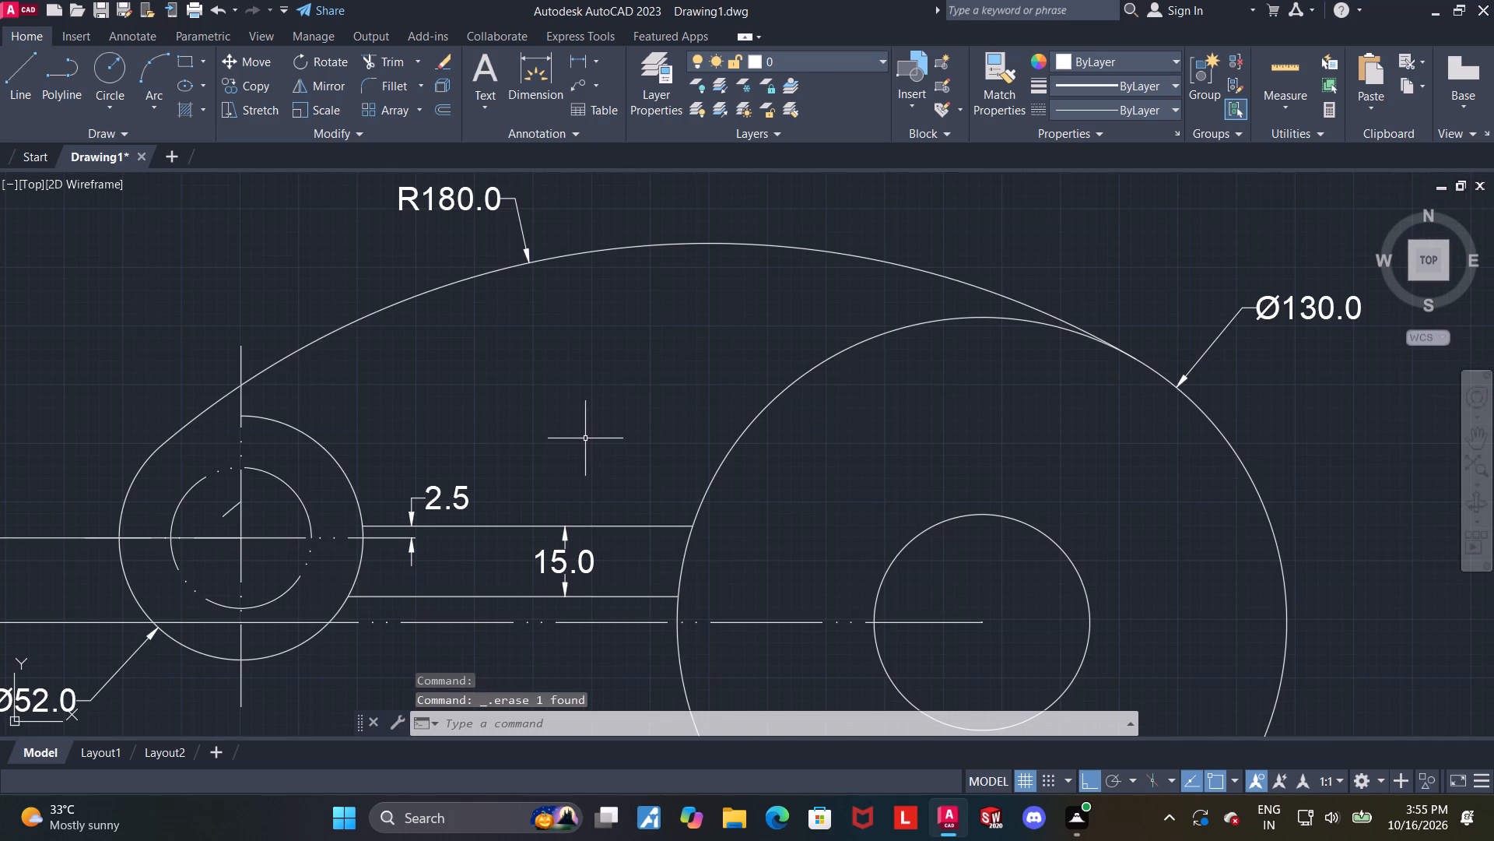
scroll(582, 436, down, 1)
scroll(582, 436, up, 1)
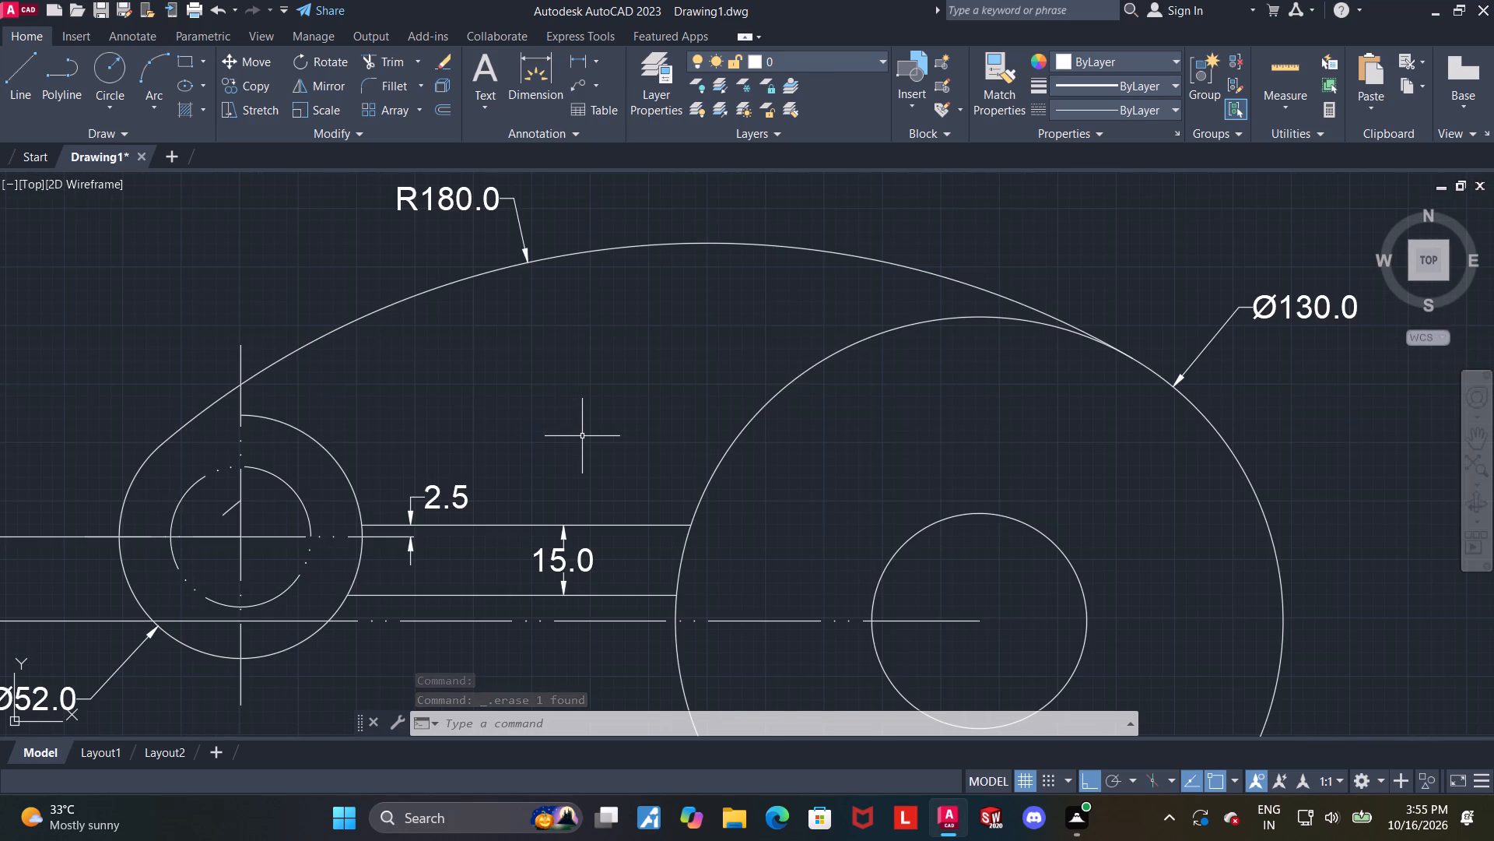
key(f)
key(Return)
key(r)
key(Return)
text(12)
key(Return)
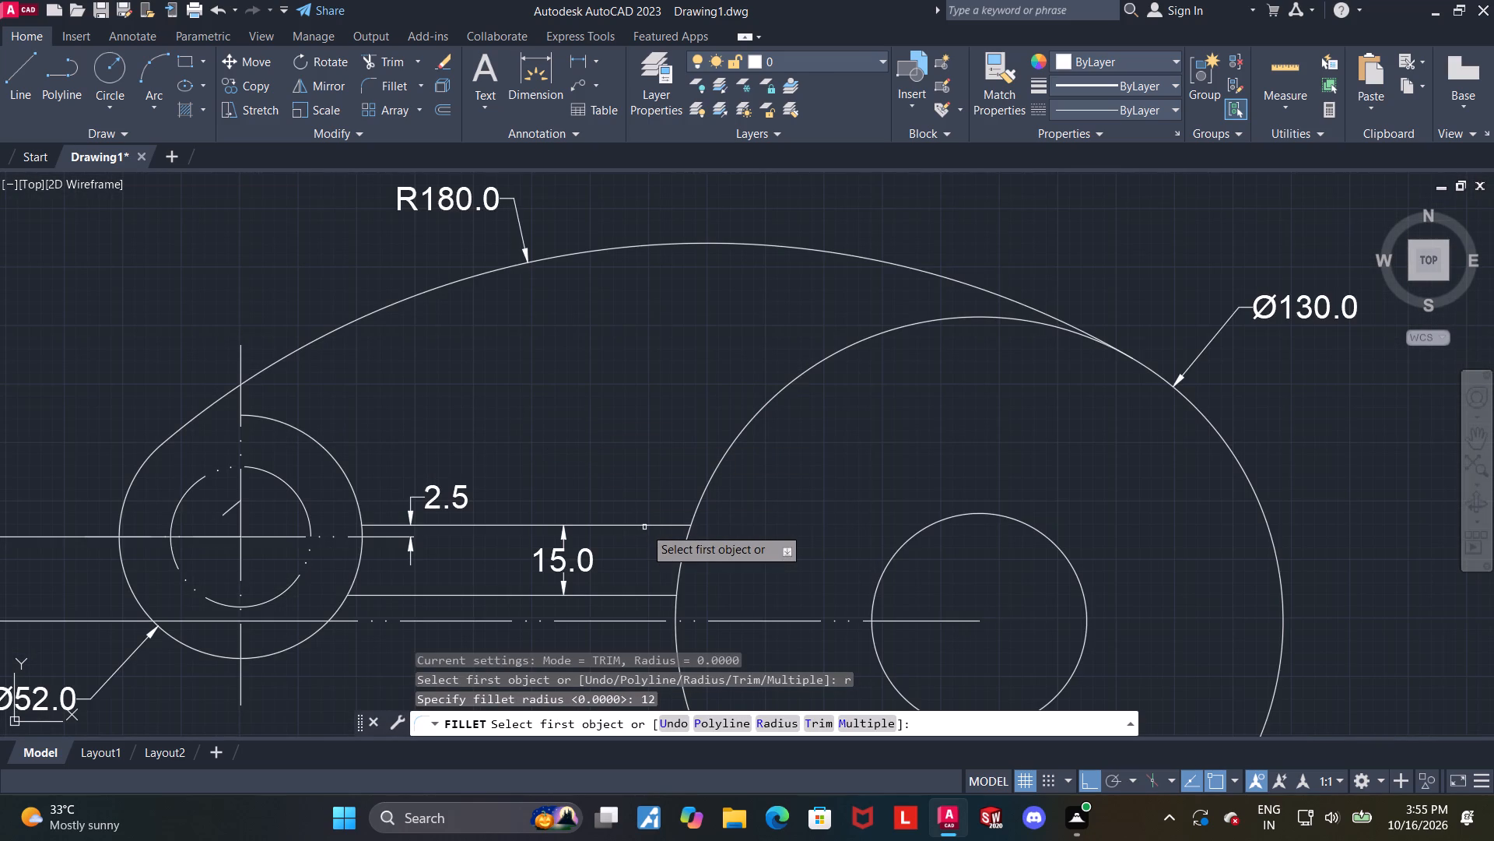
click(645, 524)
click(700, 494)
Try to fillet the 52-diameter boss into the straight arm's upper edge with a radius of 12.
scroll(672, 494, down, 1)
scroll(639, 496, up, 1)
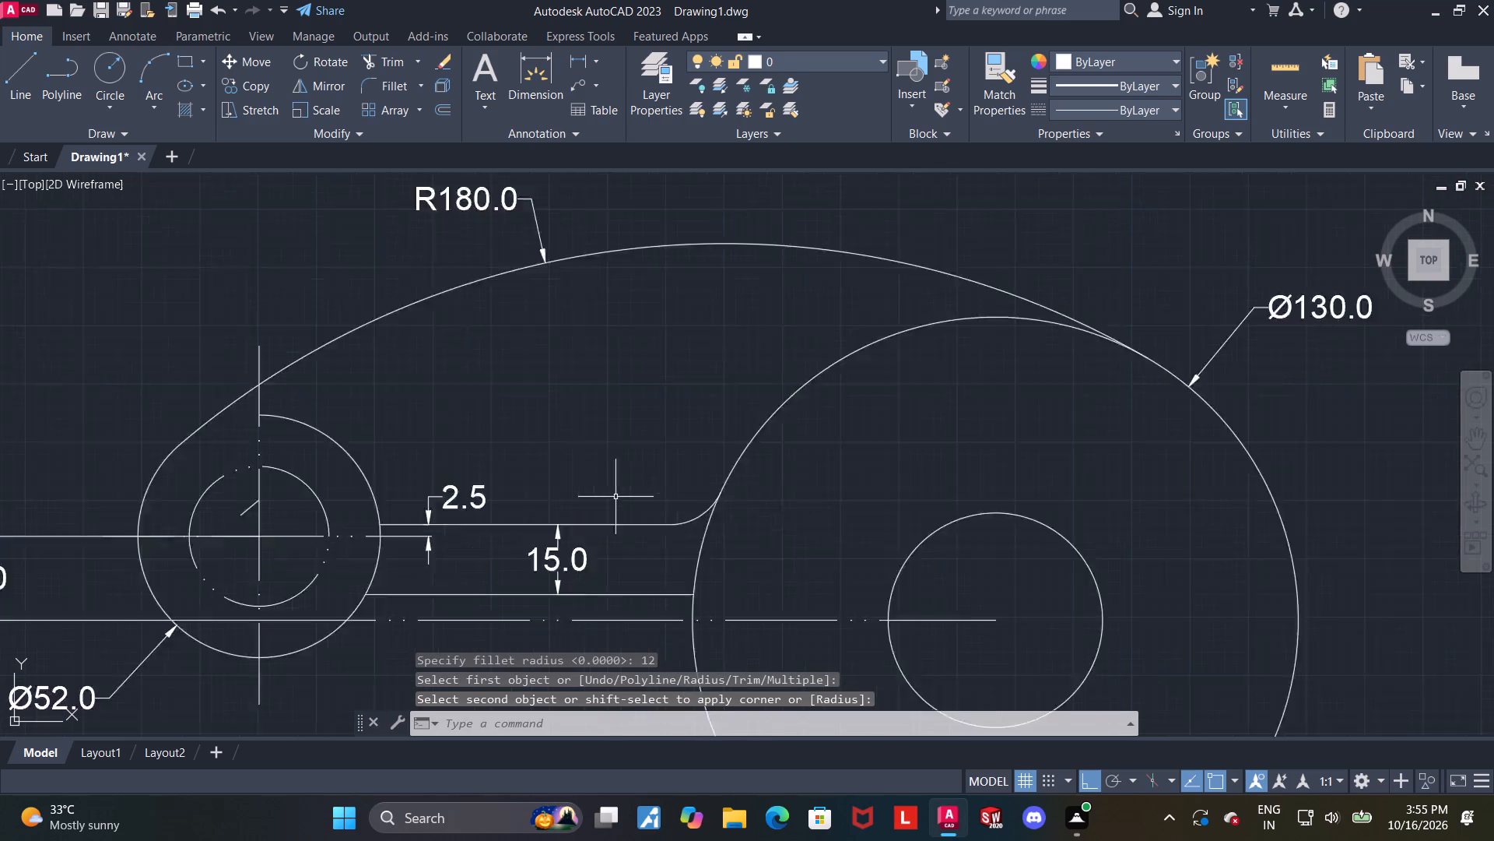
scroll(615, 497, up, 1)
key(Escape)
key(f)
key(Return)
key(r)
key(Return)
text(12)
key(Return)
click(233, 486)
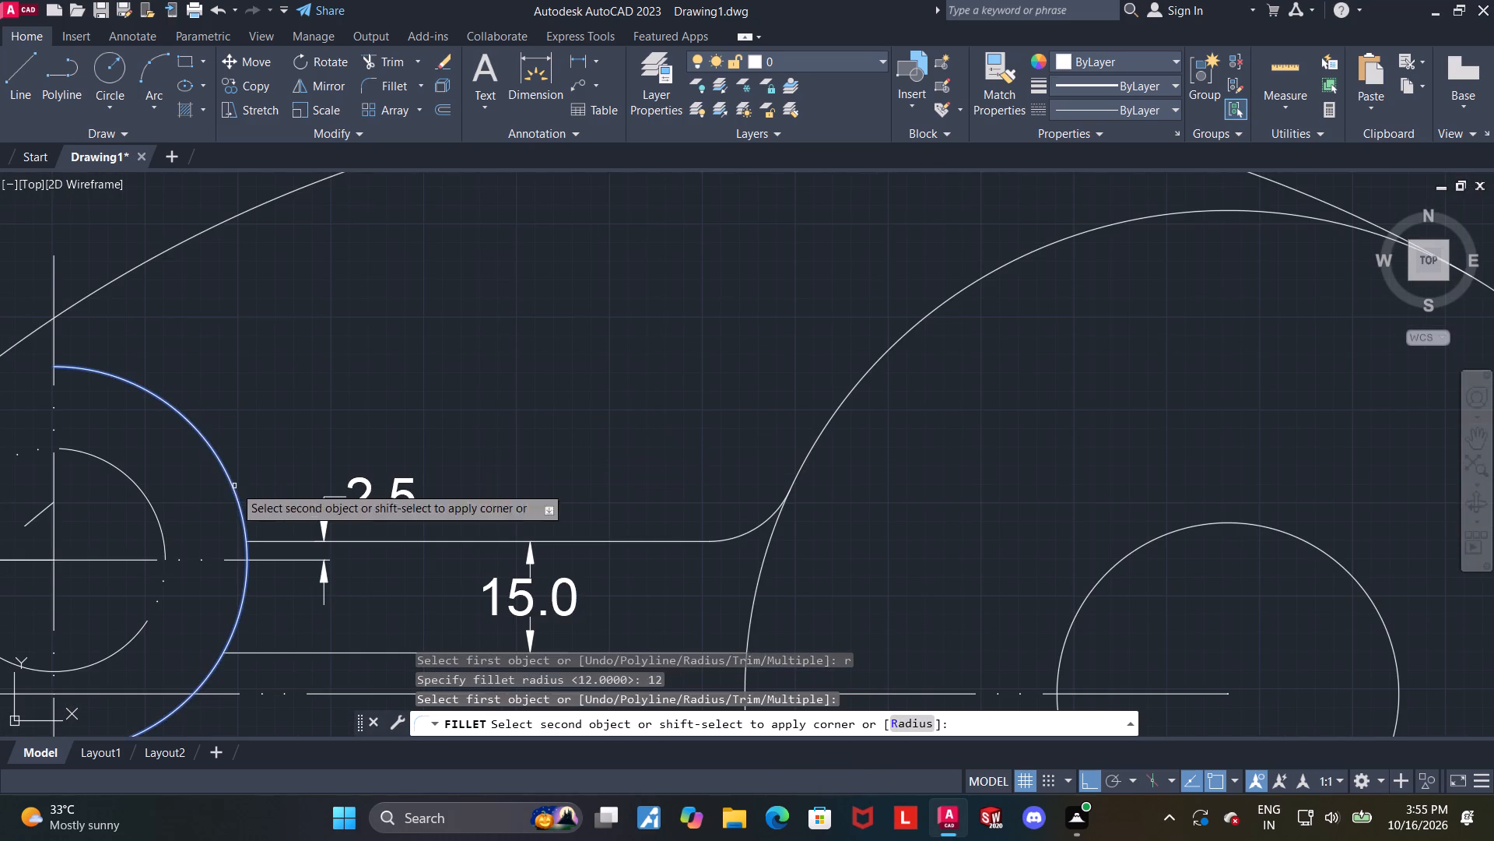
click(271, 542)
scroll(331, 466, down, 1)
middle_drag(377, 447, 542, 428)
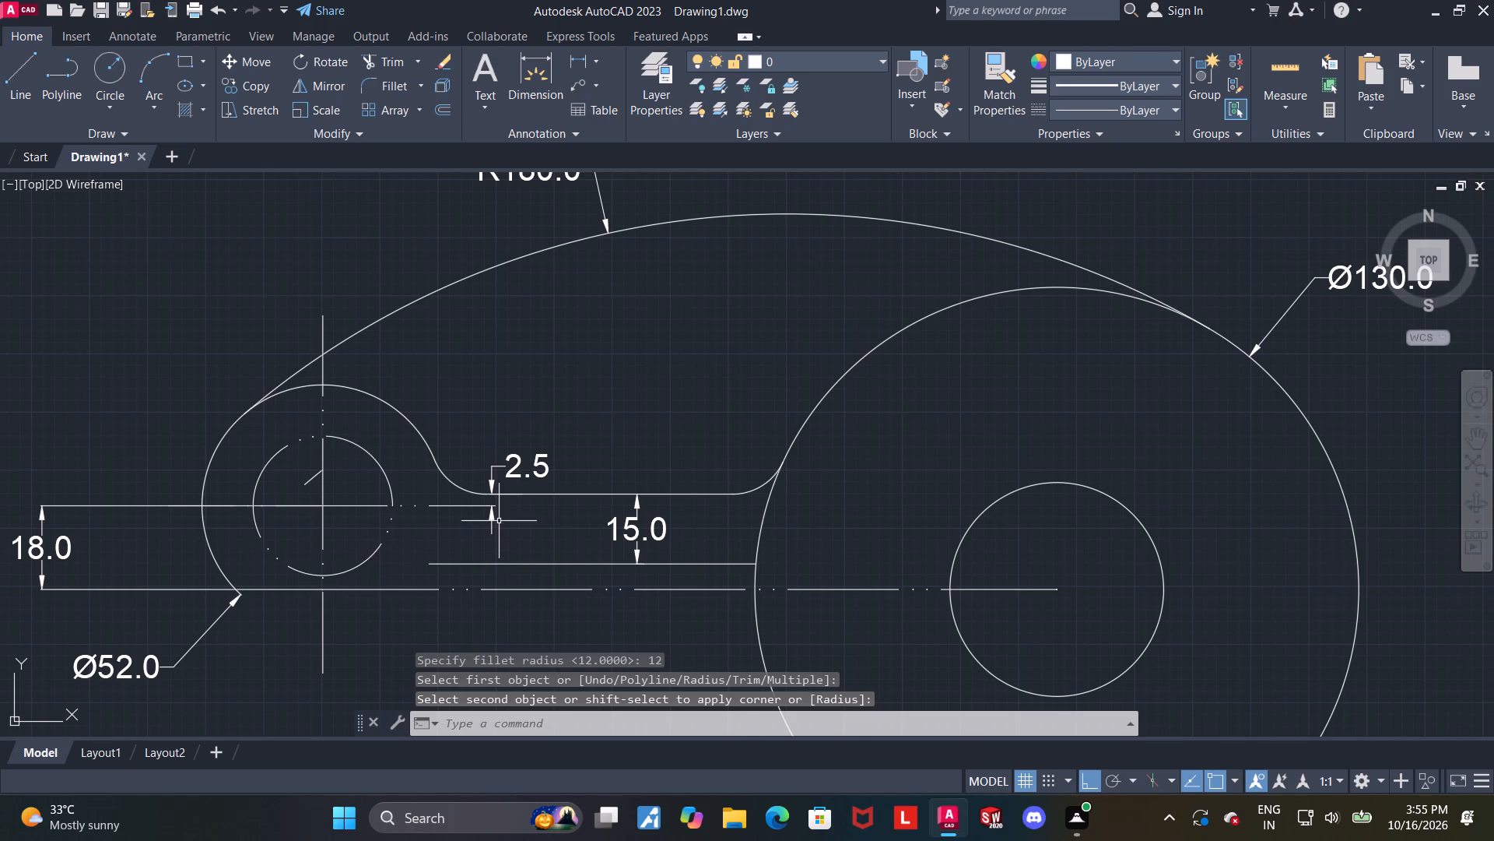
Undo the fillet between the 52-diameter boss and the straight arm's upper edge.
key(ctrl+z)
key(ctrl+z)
Draw a radius-12 circle tangent to the 52-diameter boss and the straight arm's upper edge.
middle_drag(624, 399, 801, 382)
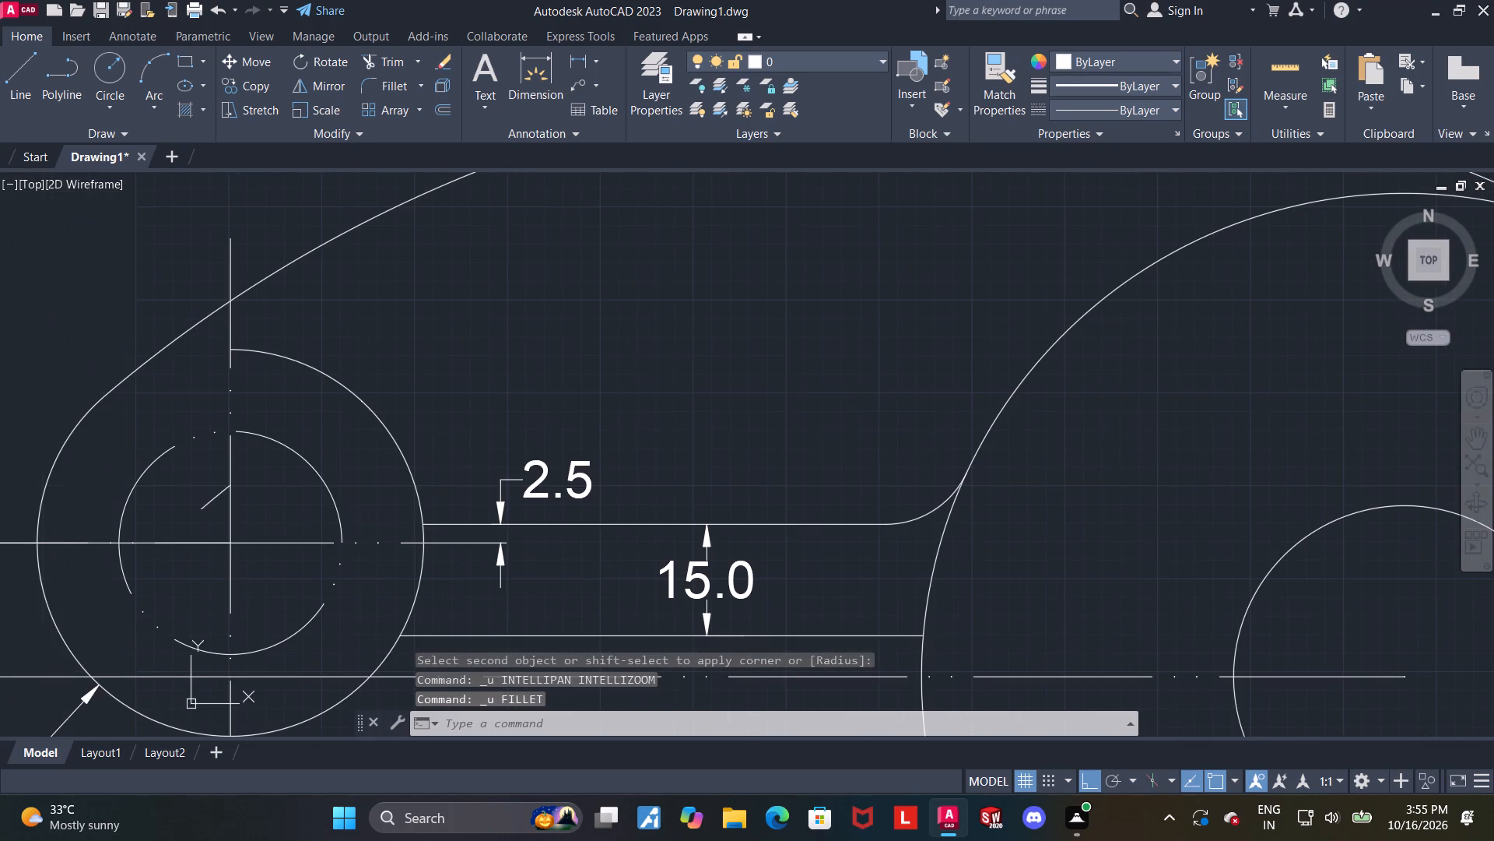
click(110, 116)
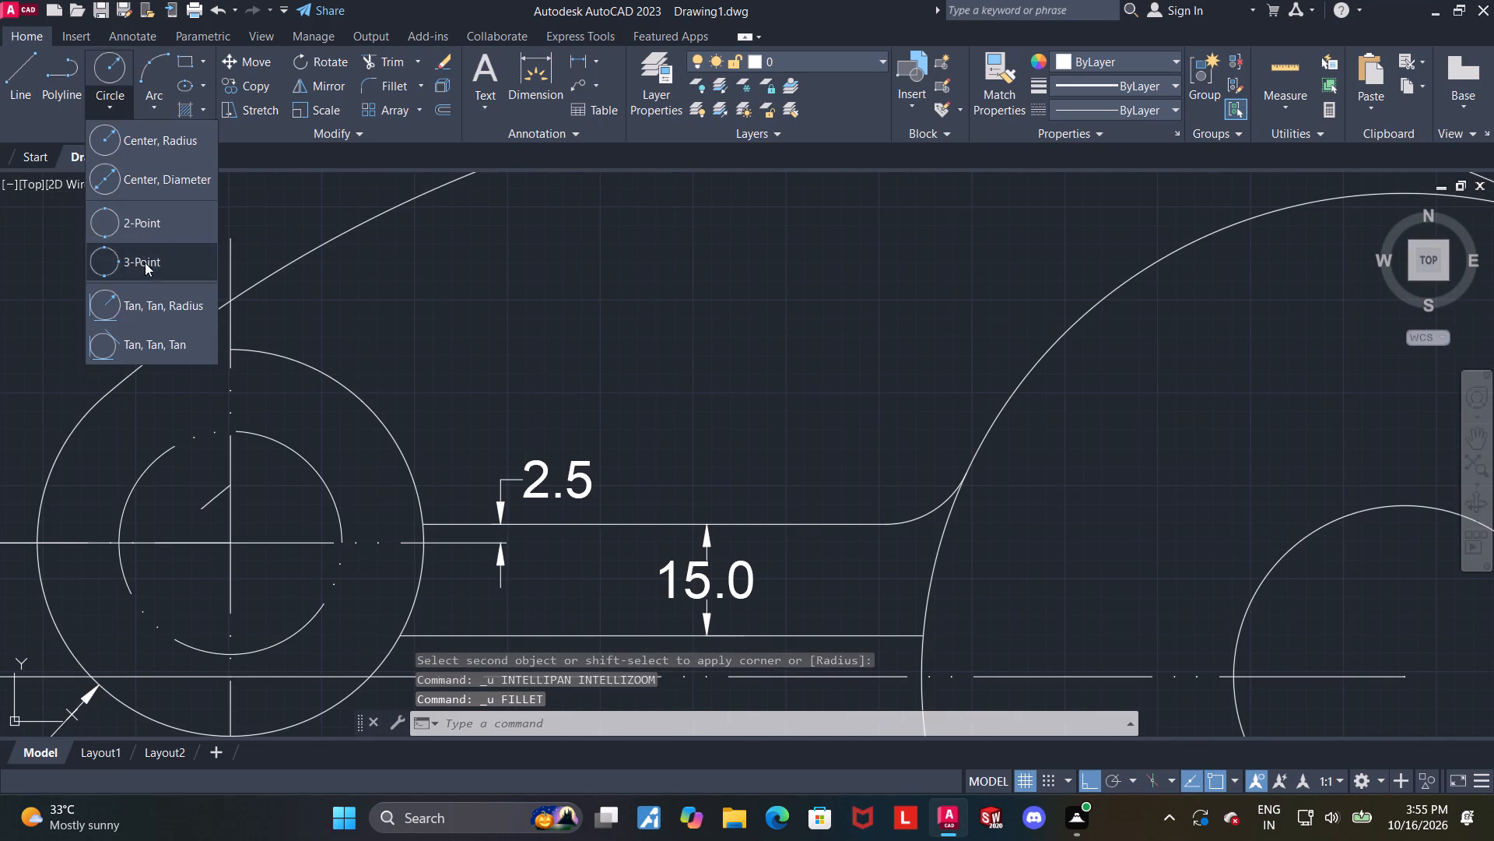
click(146, 308)
click(409, 482)
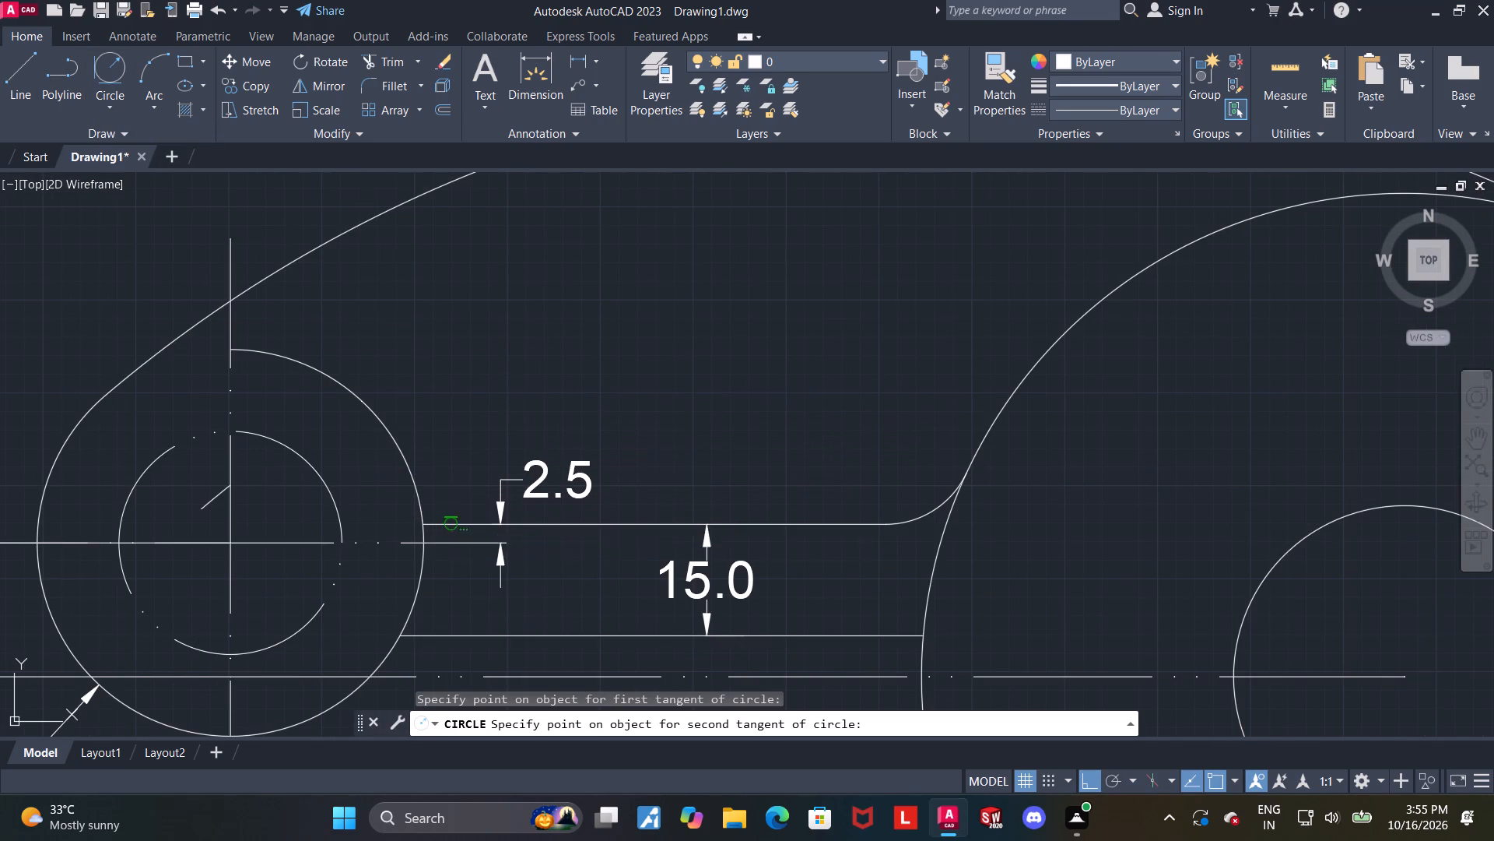
click(451, 520)
text(12)
key(Return)
key(Escape)
key(Escape)
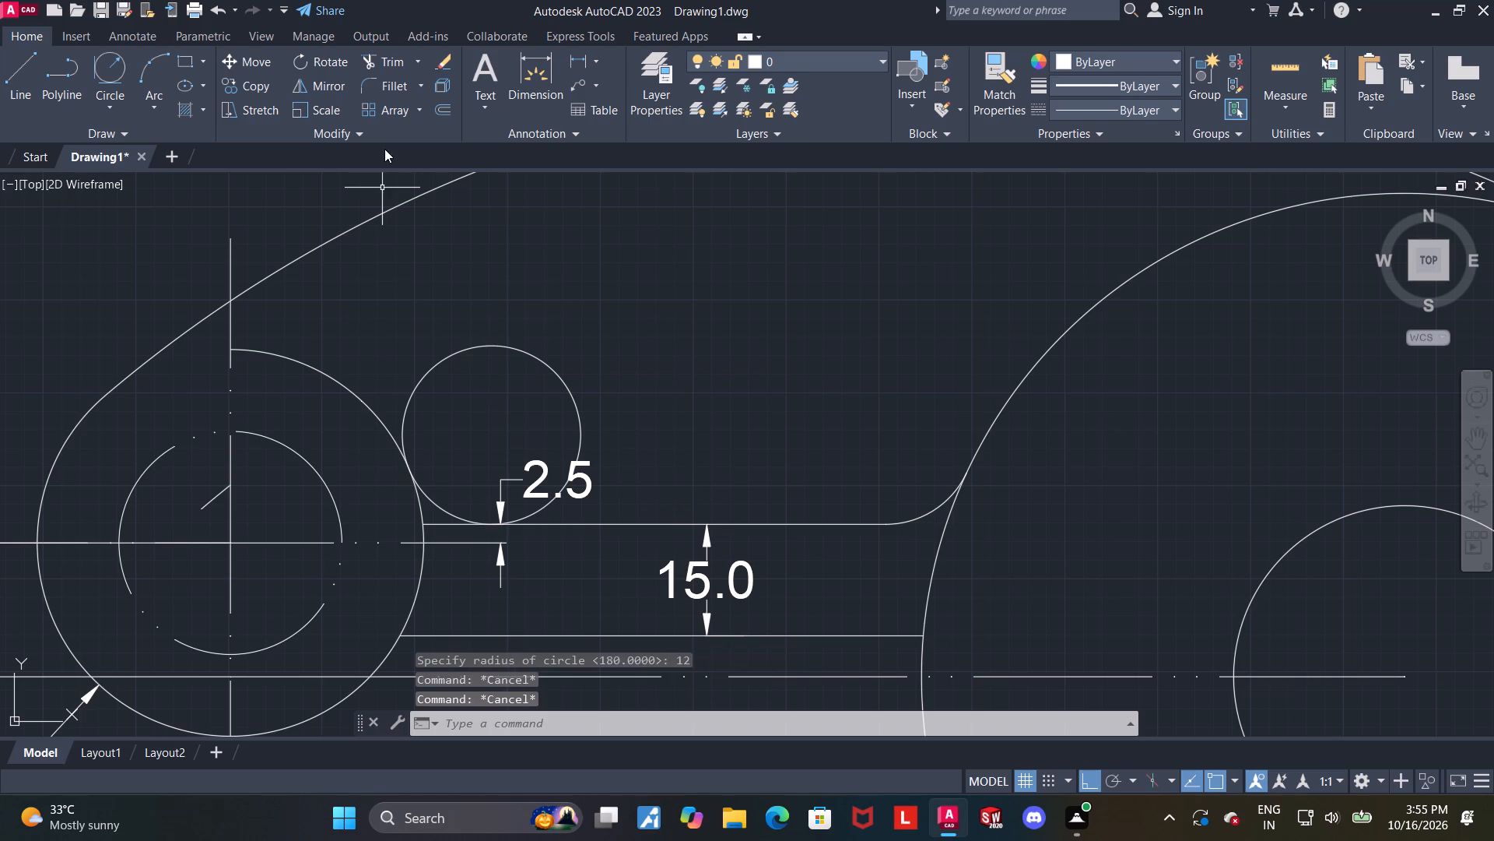
Trim the tangent circle to a fillet arc at the boss and remove the upper-edge stub below it.
click(392, 66)
drag(551, 431, 679, 334)
key(Escape)
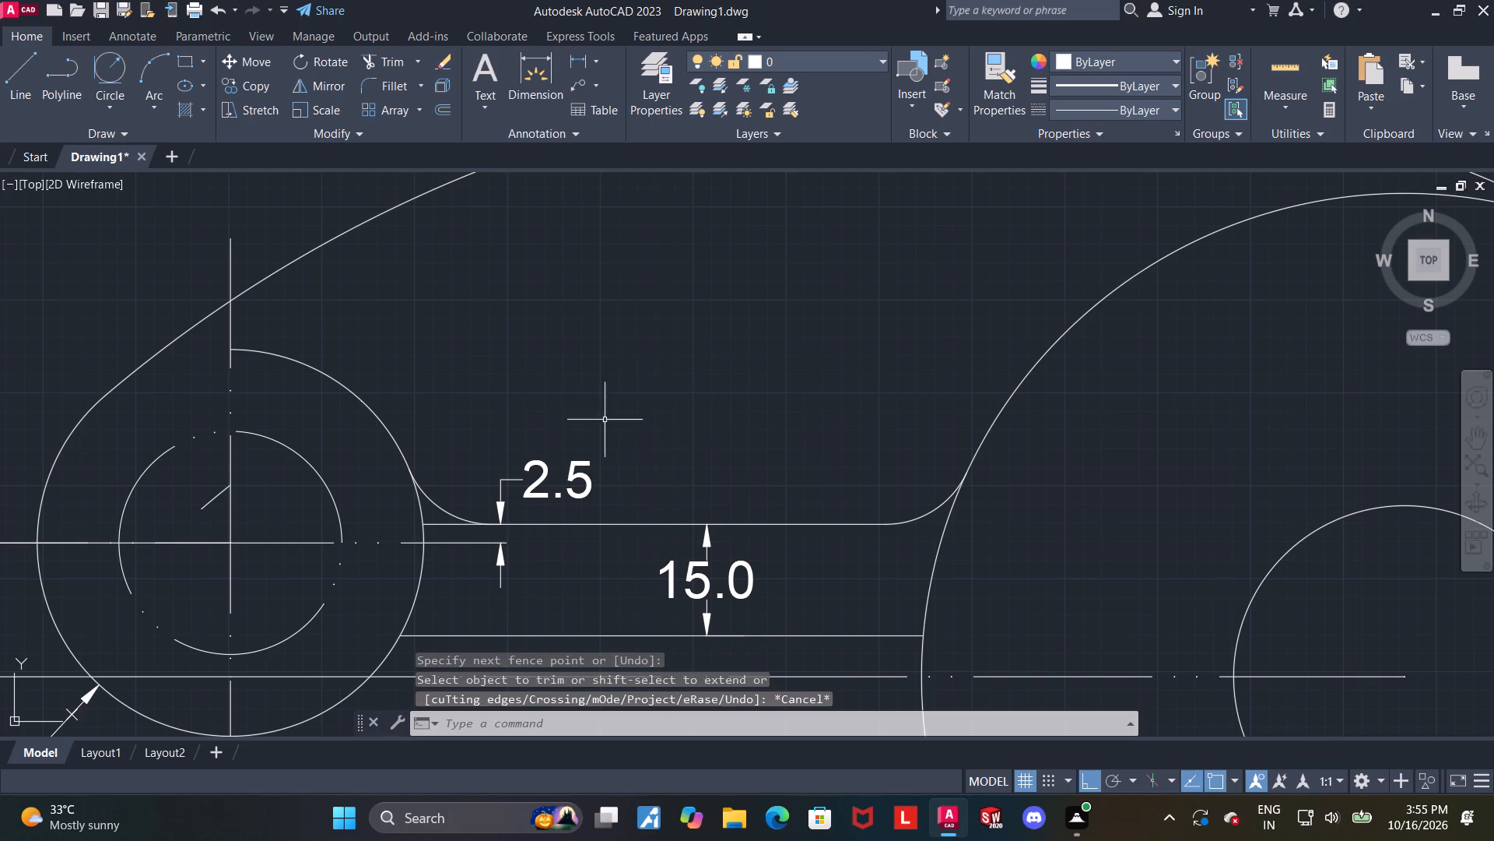
key(Escape)
click(366, 55)
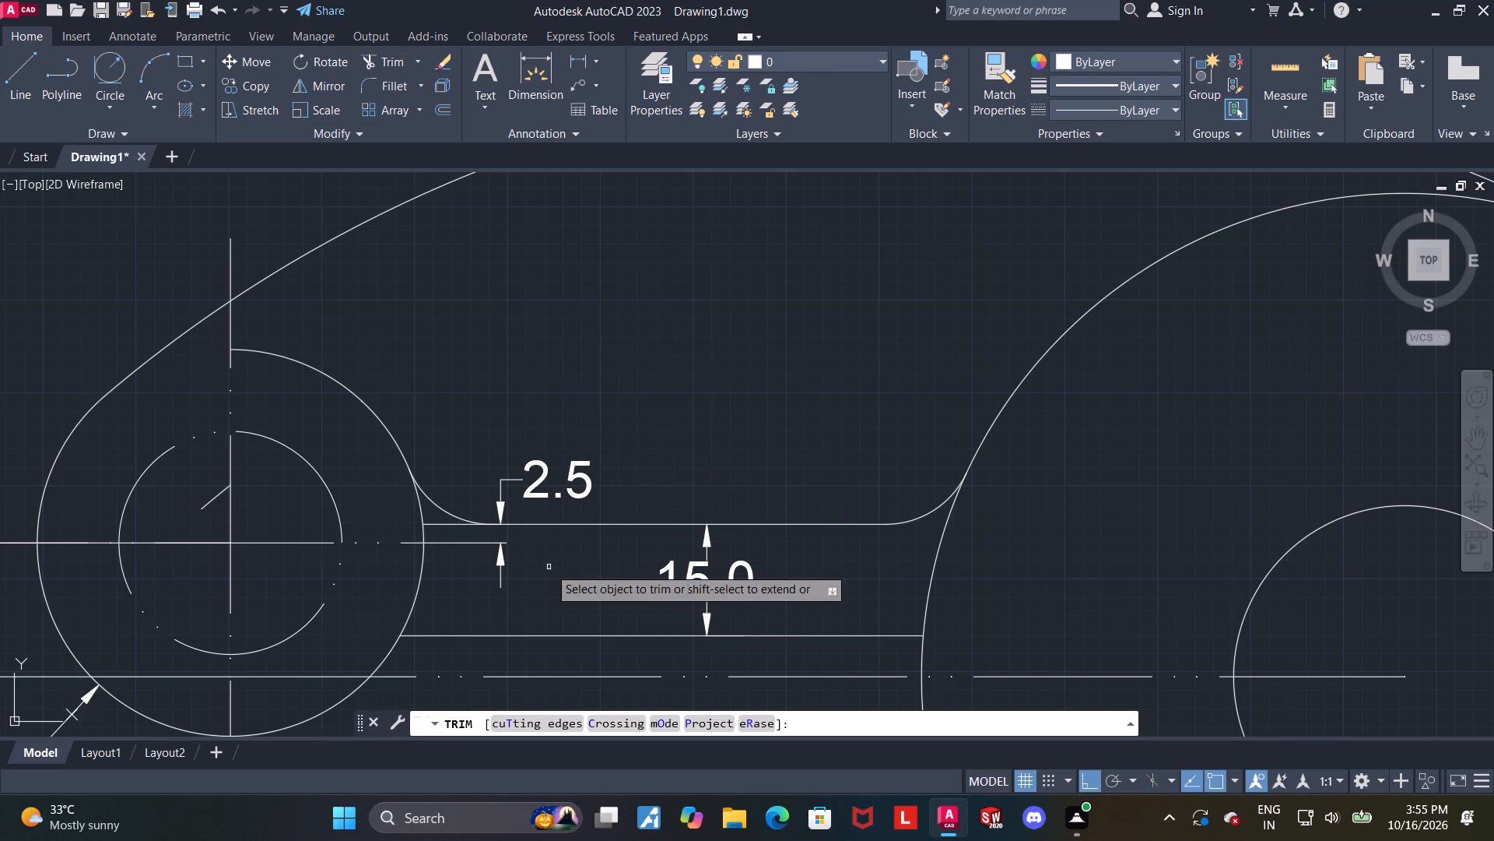
click(448, 523)
scroll(448, 523, down, 1)
scroll(652, 456, up, 1)
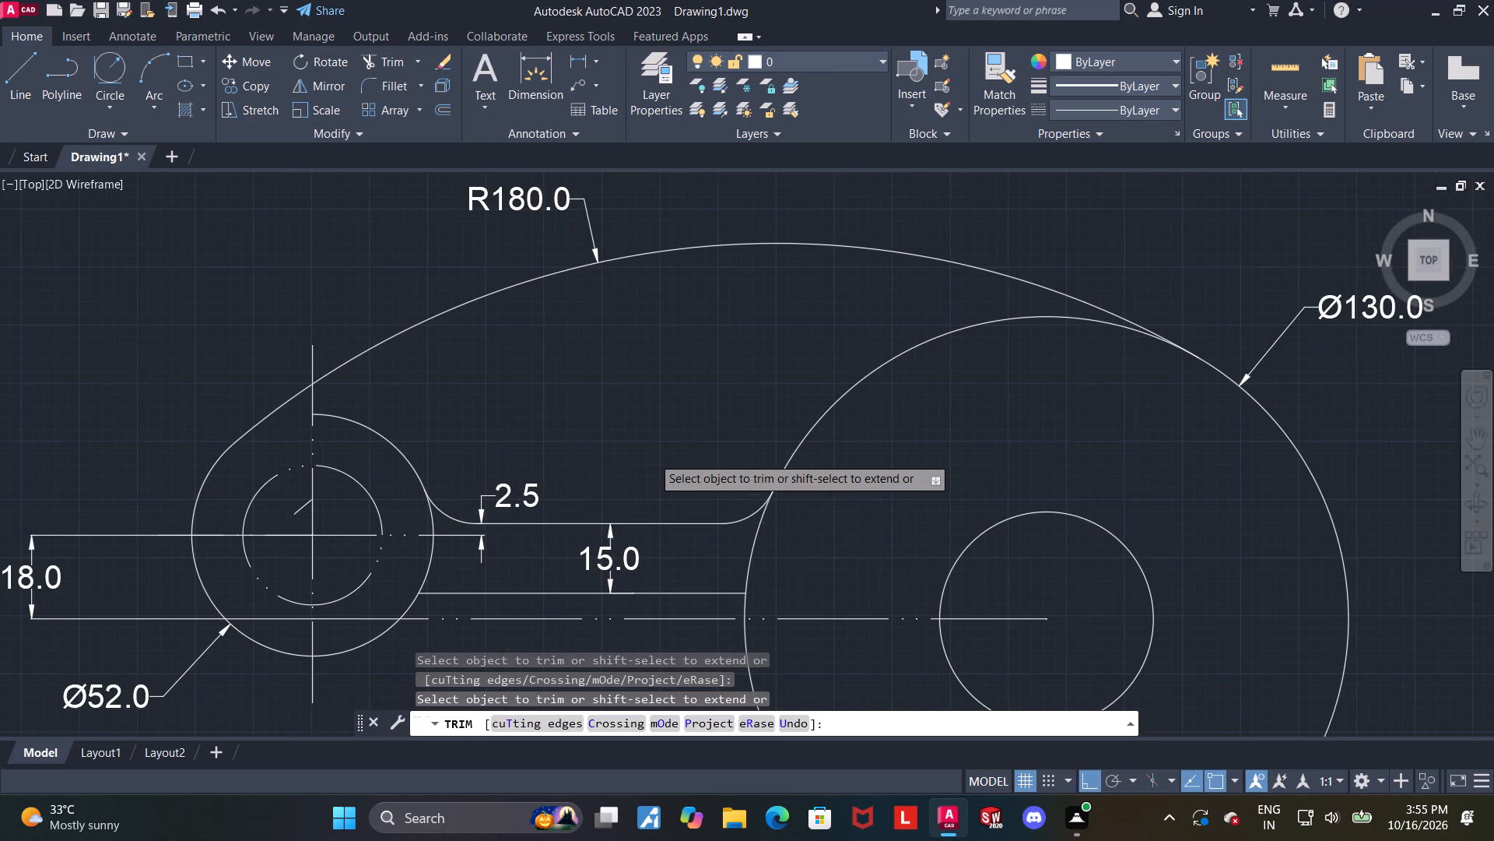
middle_drag(651, 456, 650, 417)
key(Escape)
Draw a radius-12 circle tangent to the 52-diameter boss and the straight arm's lower edge.
middle_drag(672, 403, 691, 313)
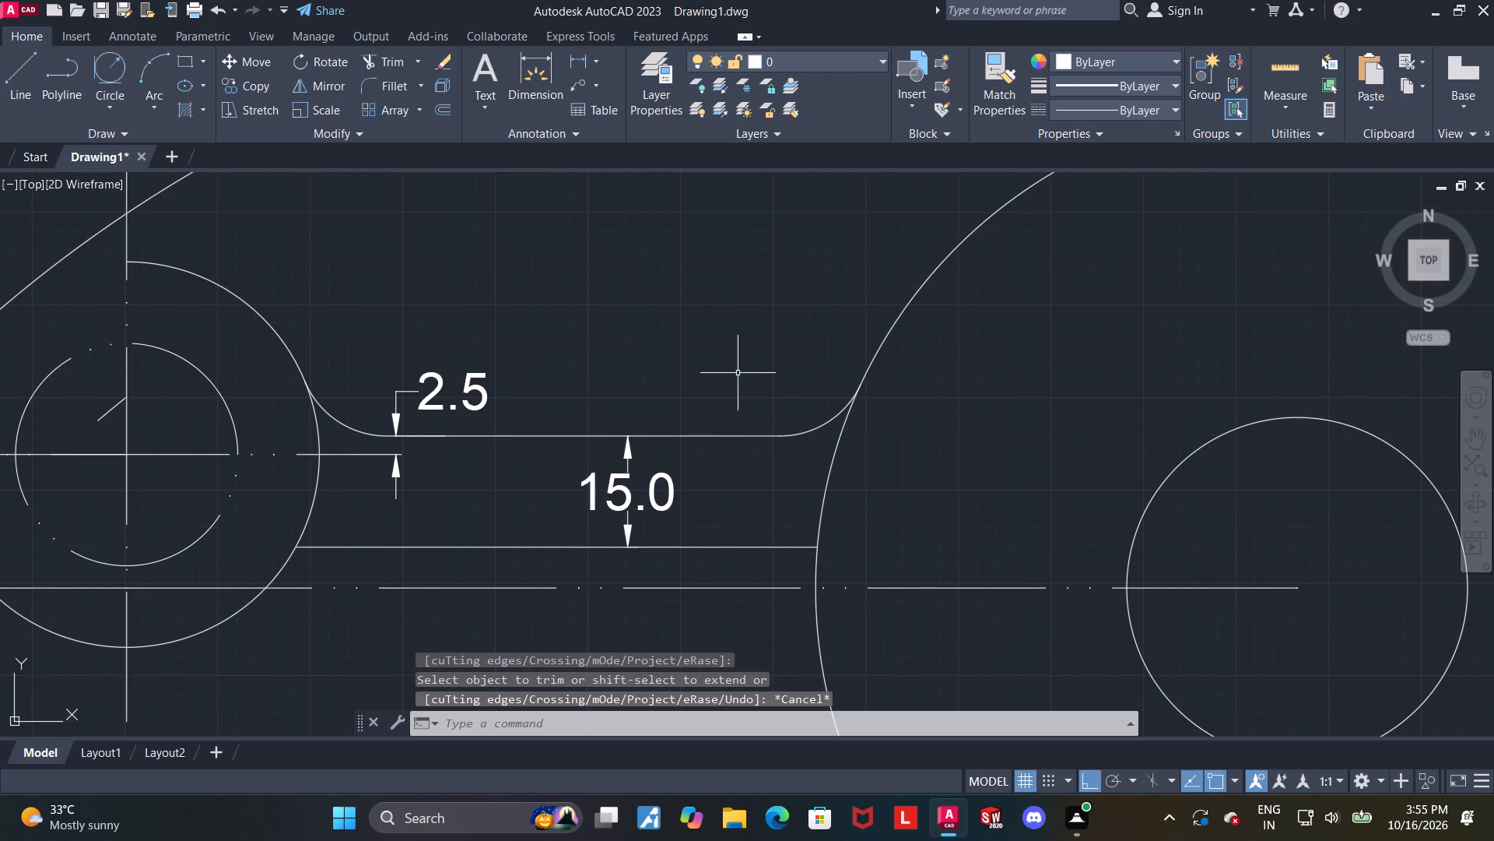
middle_drag(738, 352, 738, 297)
middle_drag(645, 512, 649, 463)
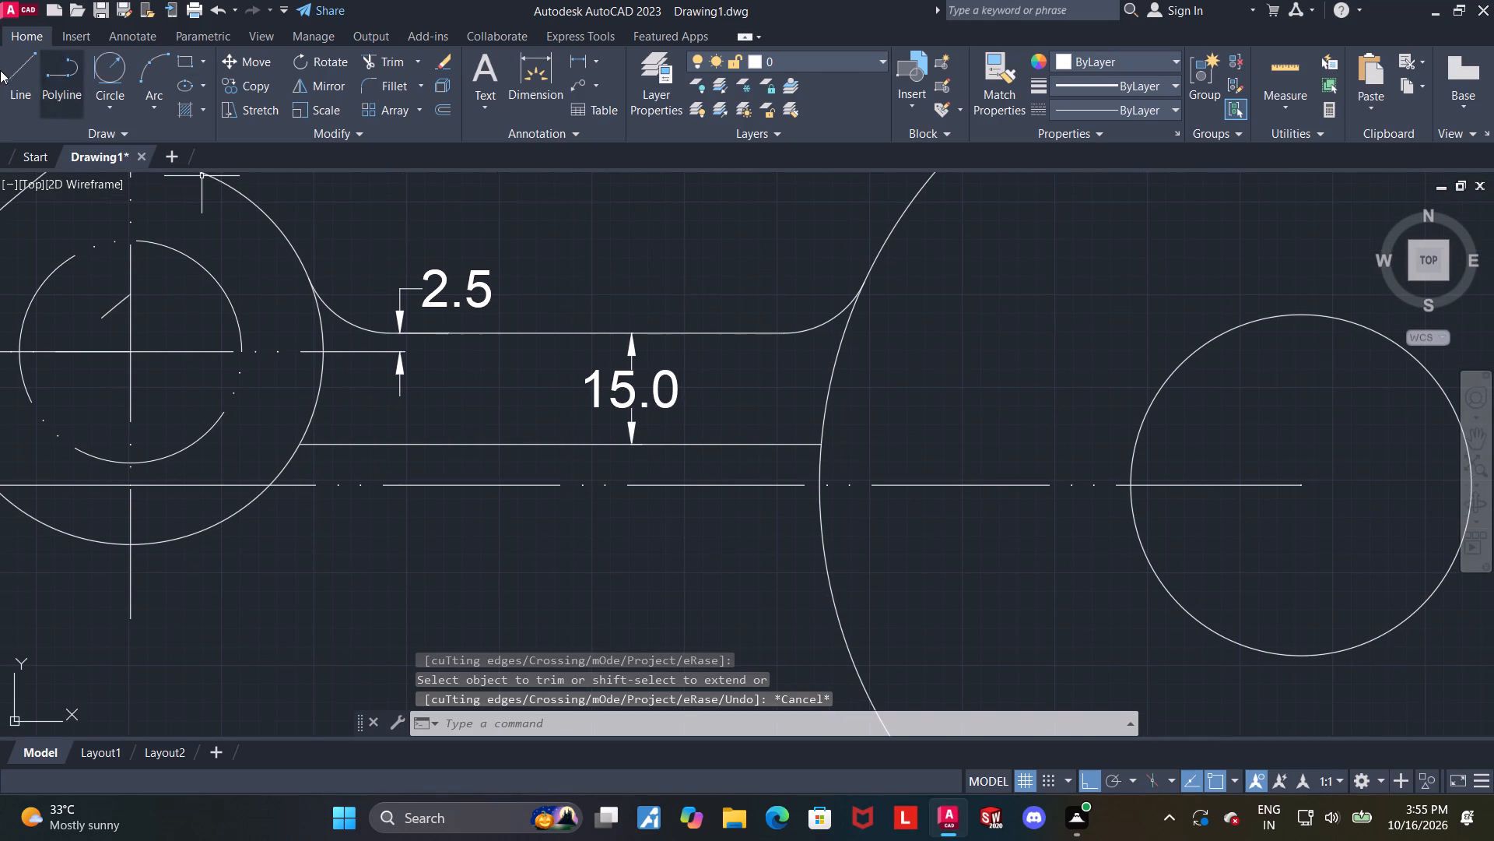
click(119, 59)
click(283, 474)
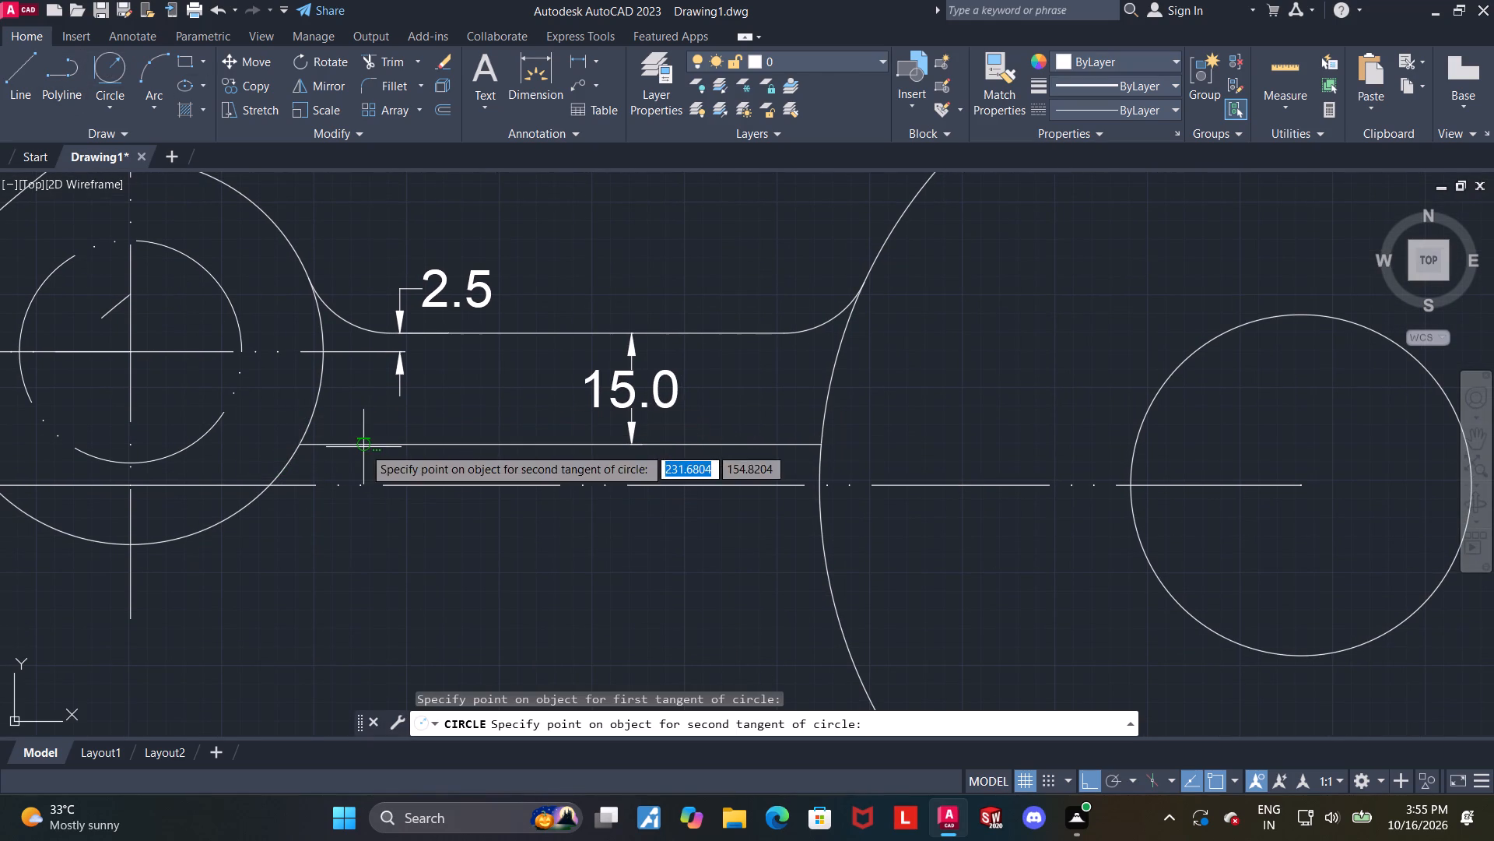
click(363, 447)
text(12)
key(Return)
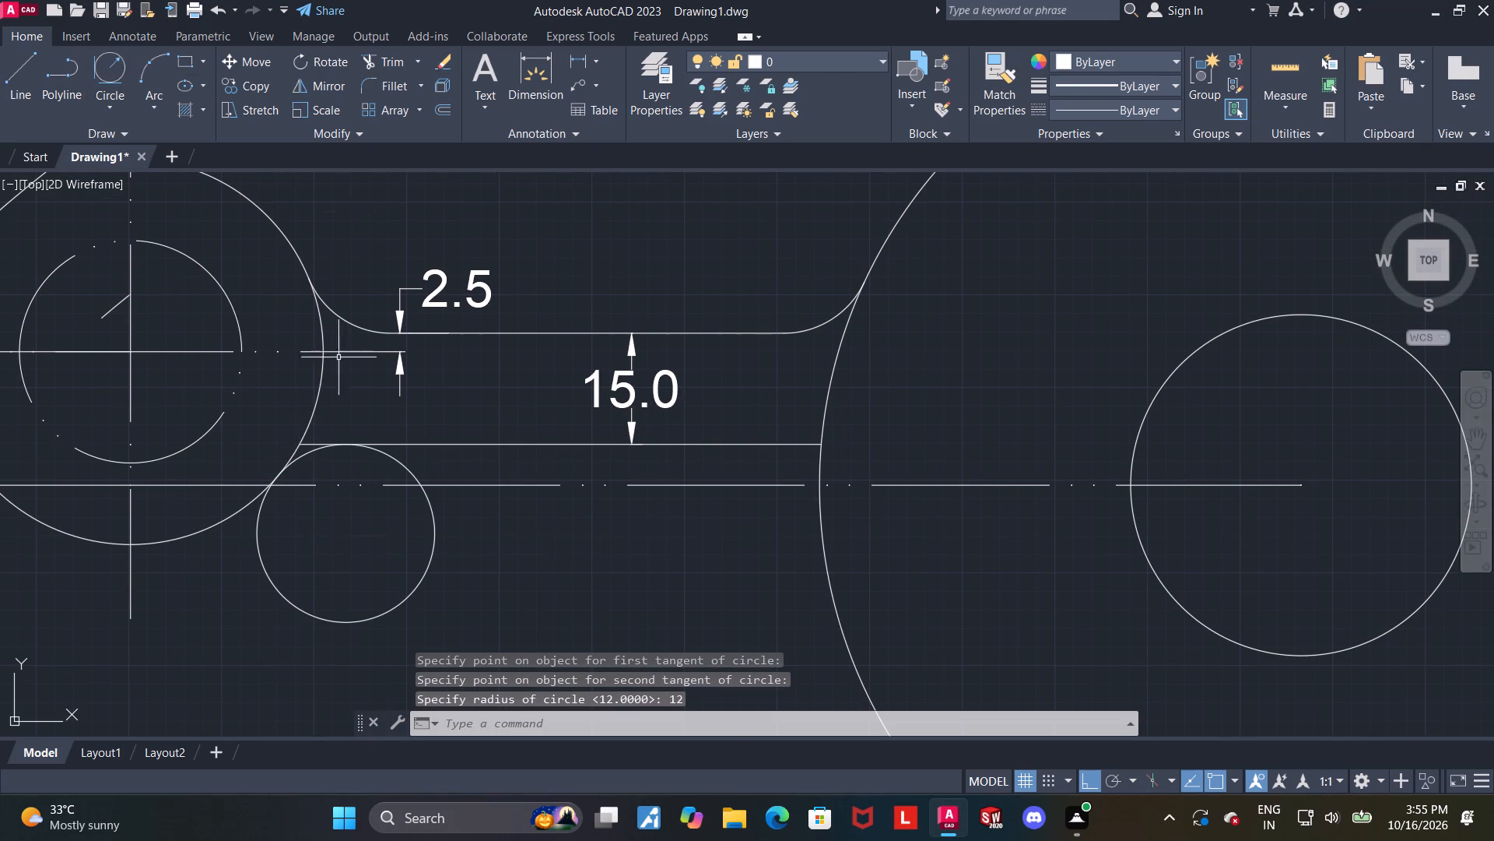
Draw a radius-12 circle tangent to the 130-diameter circle and the straight arm's lower edge.
click(118, 67)
click(831, 556)
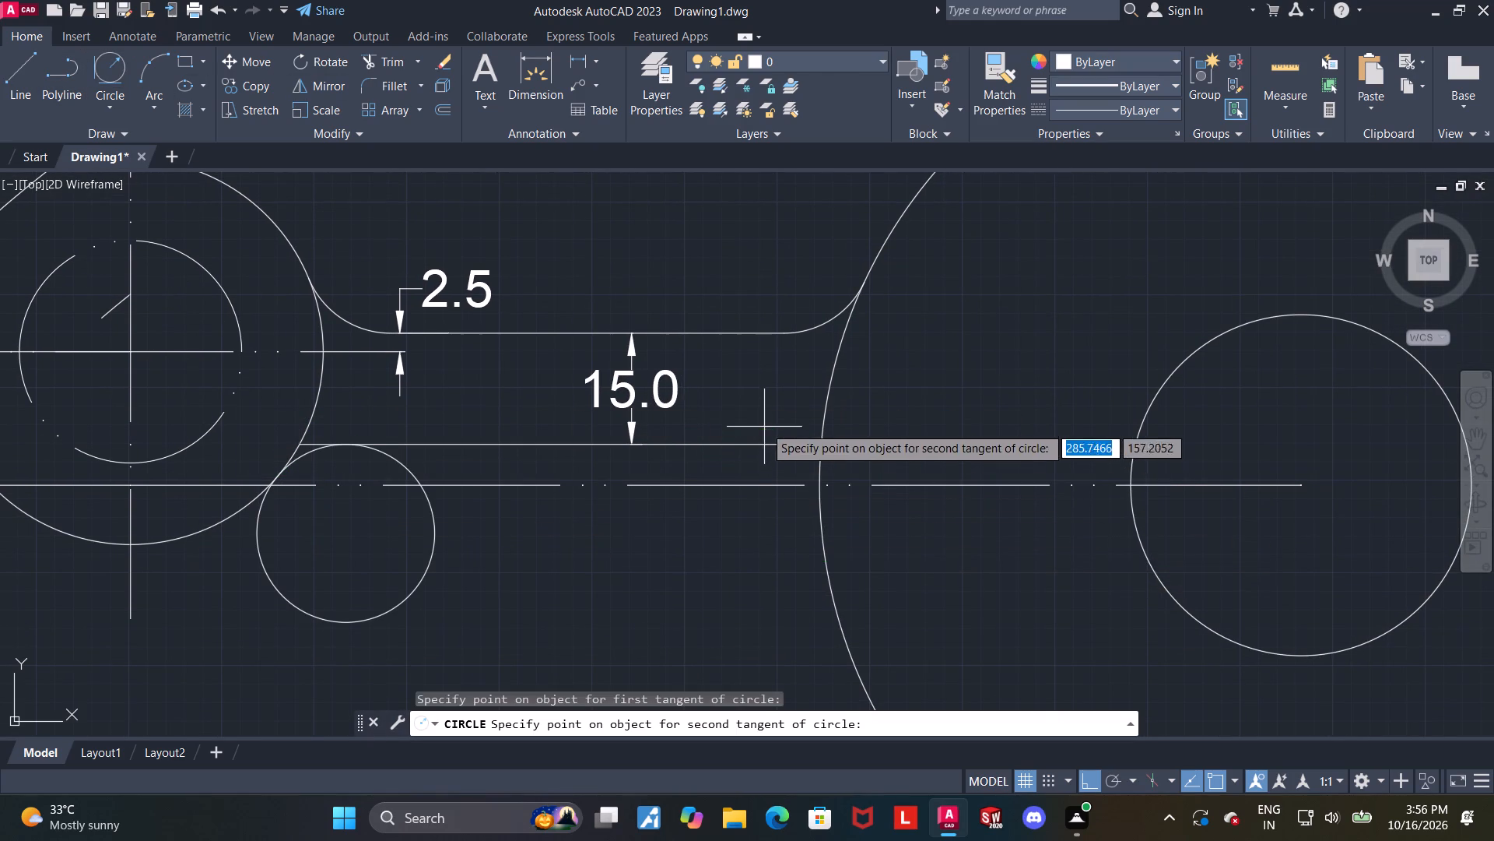
click(762, 435)
text(12)
key(Return)
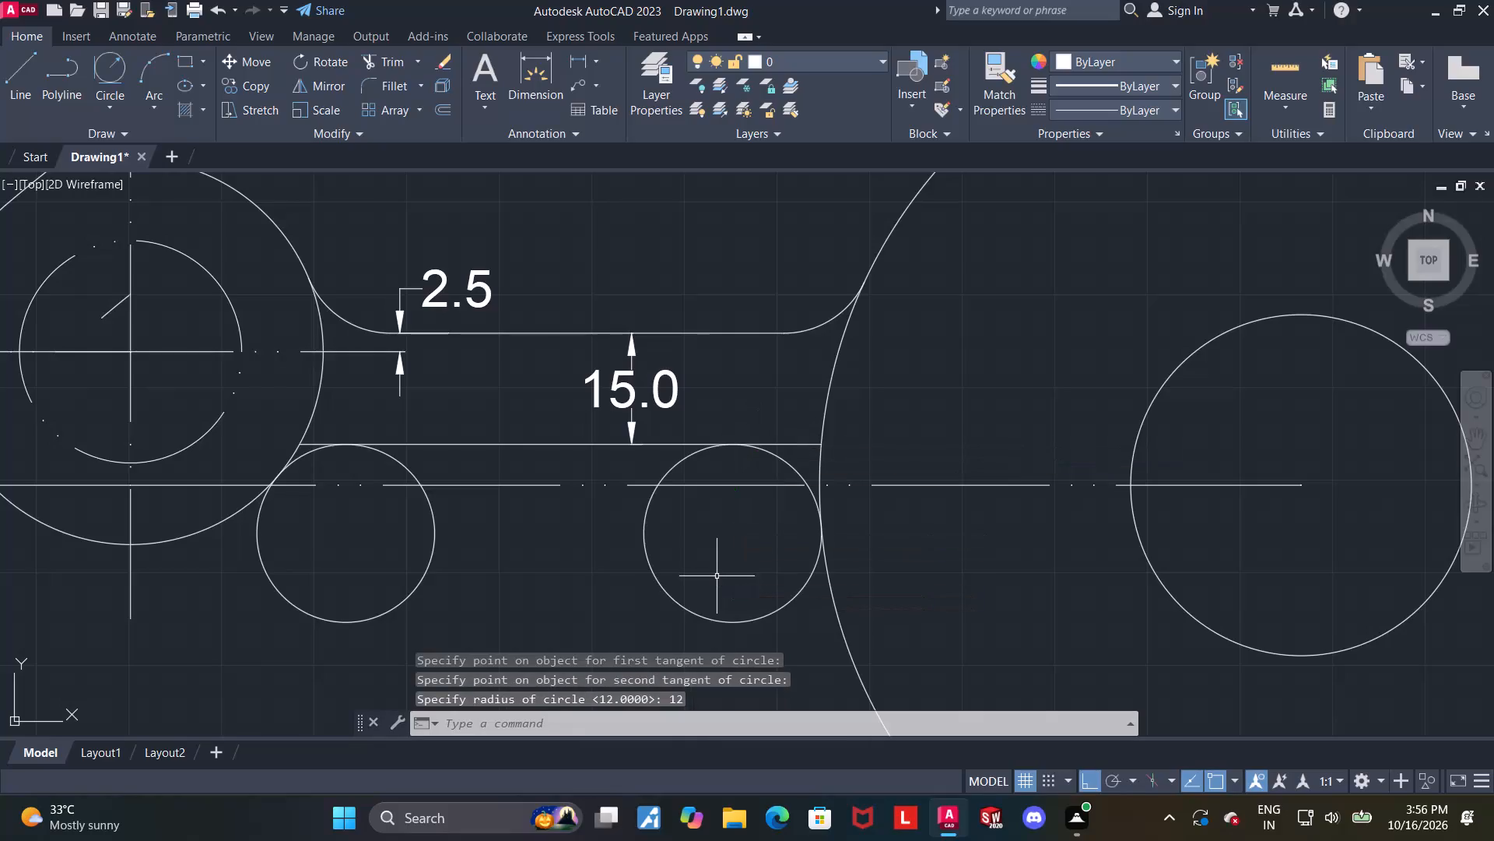
key(Escape)
key(Escape)
Trim both lower tangent circles to fillet arcs and remove the lower-edge stubs beyond them.
click(373, 60)
drag(354, 524, 572, 599)
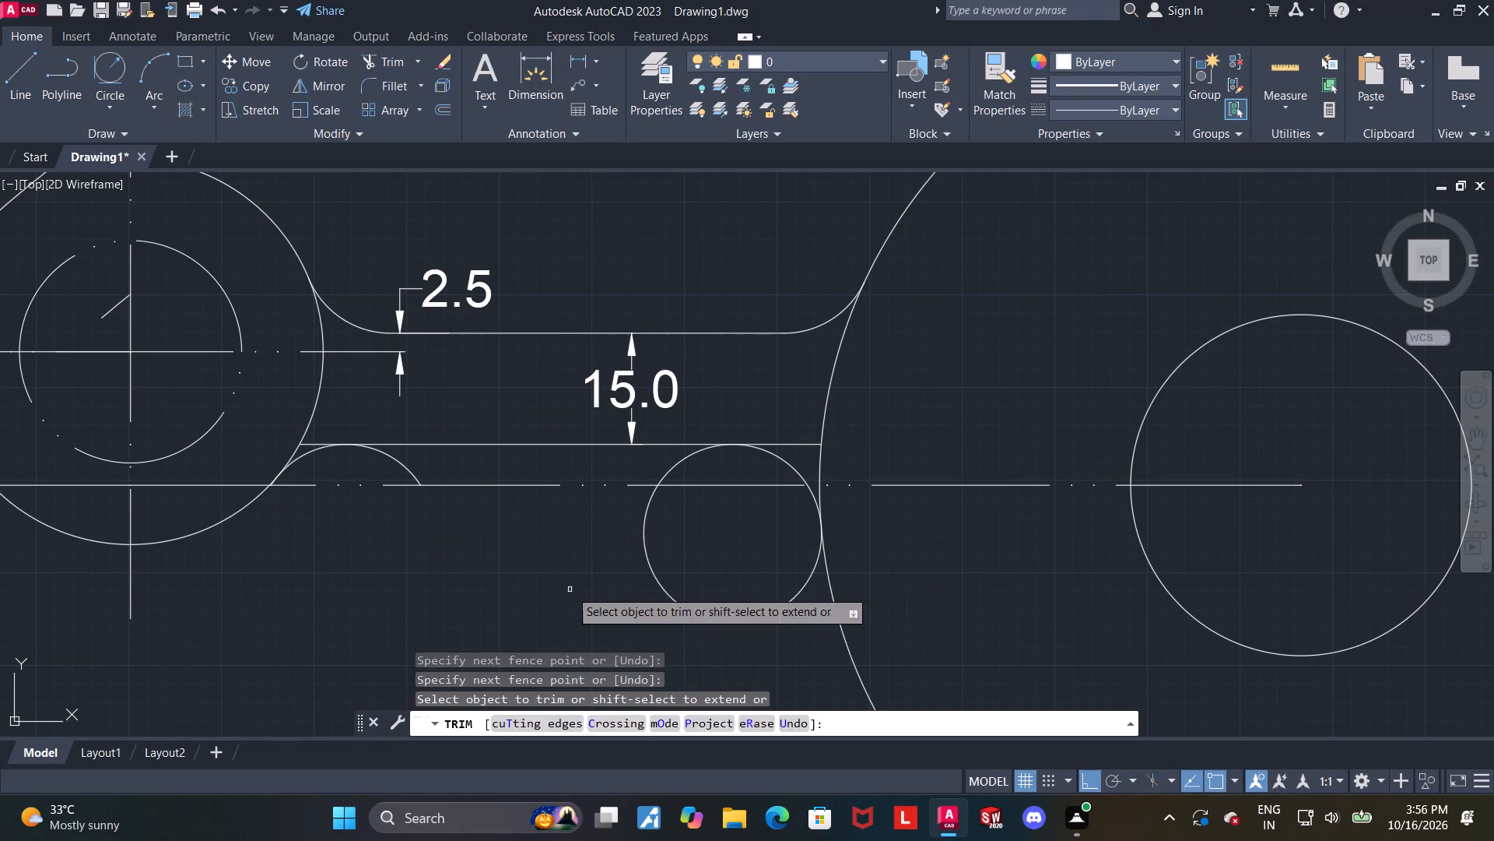
drag(671, 562, 599, 558)
click(676, 470)
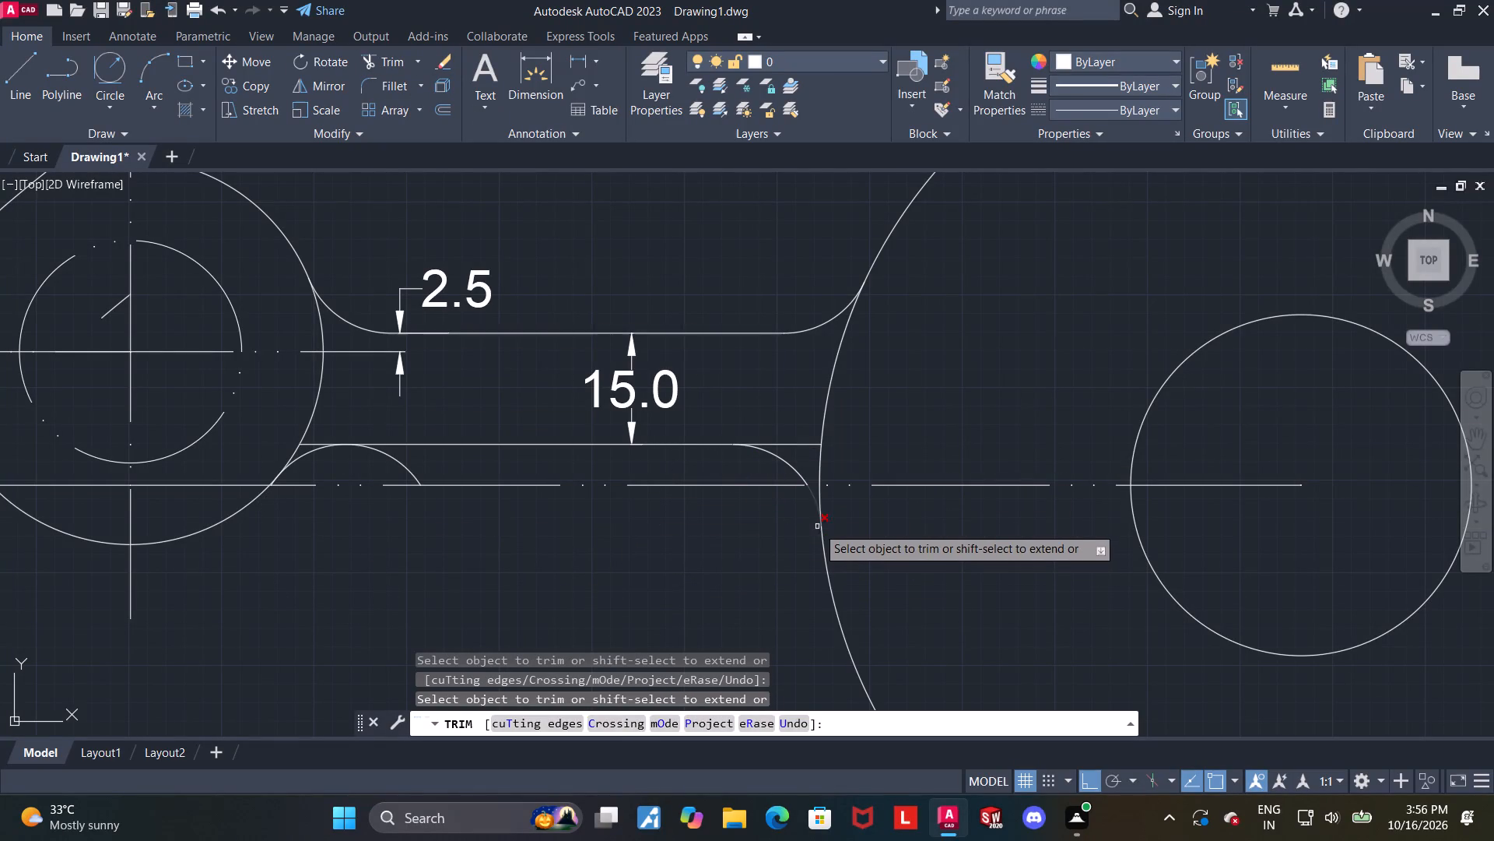
click(393, 456)
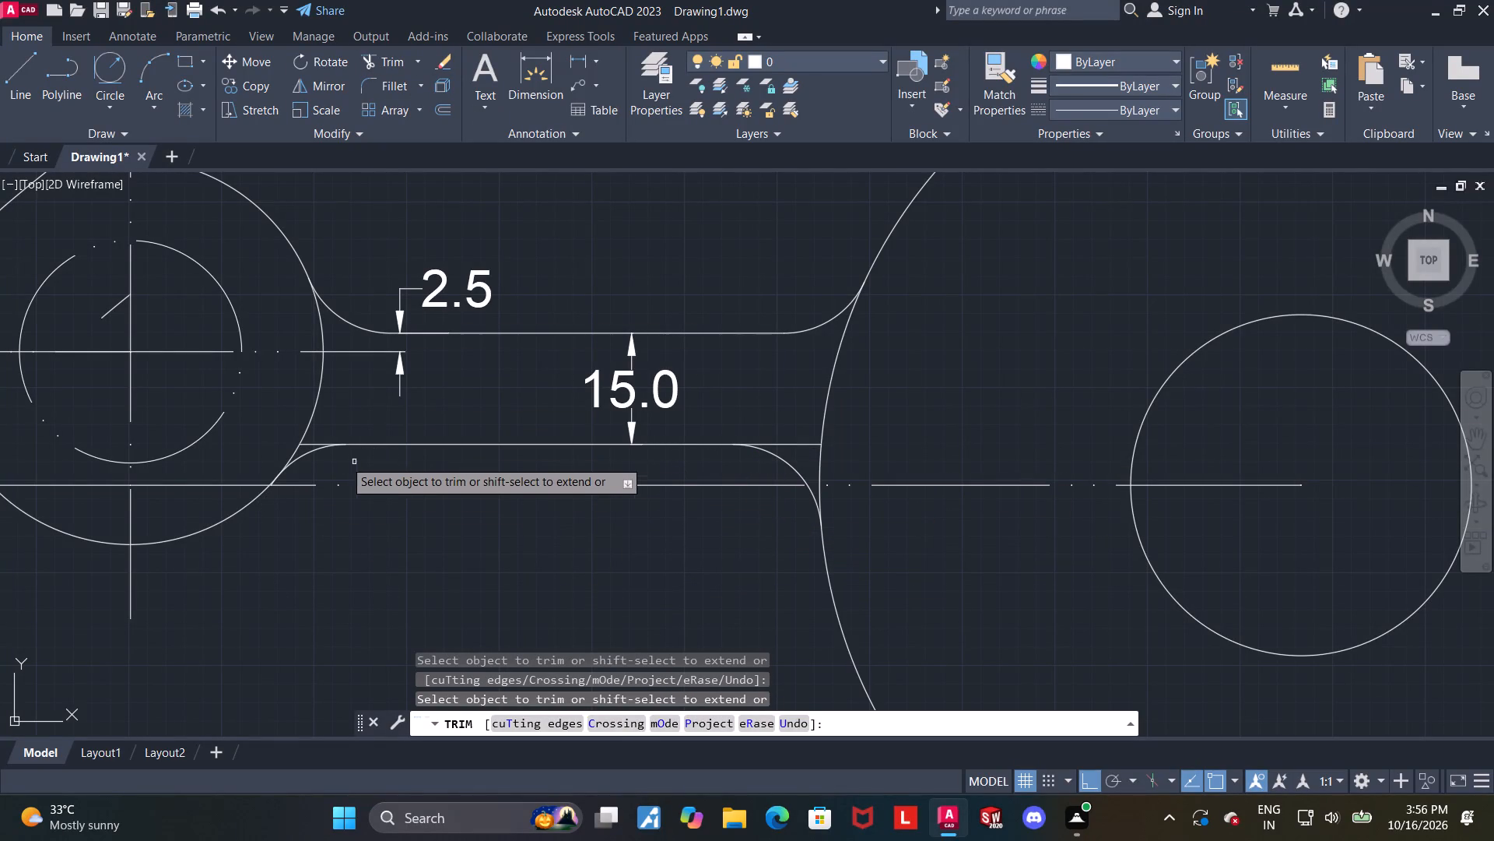
click(316, 443)
click(787, 442)
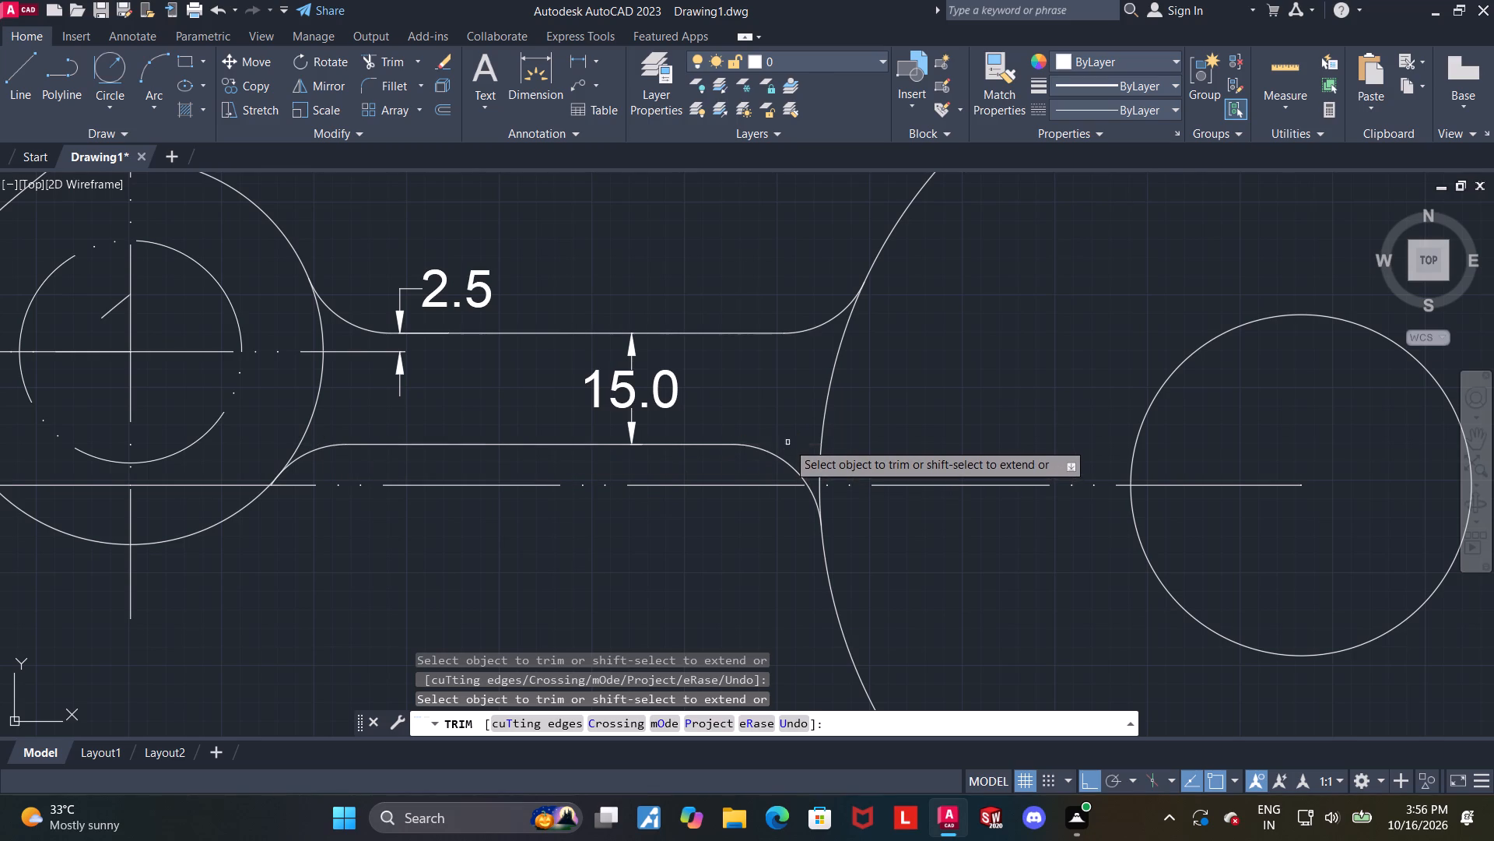
Reposition the 2.5 dimension along the arm's upper edge so it sits just beside the 15.0 dimension.
scroll(787, 442, down, 1)
key(Escape)
middle_drag(773, 387, 787, 454)
scroll(678, 390, up, 1)
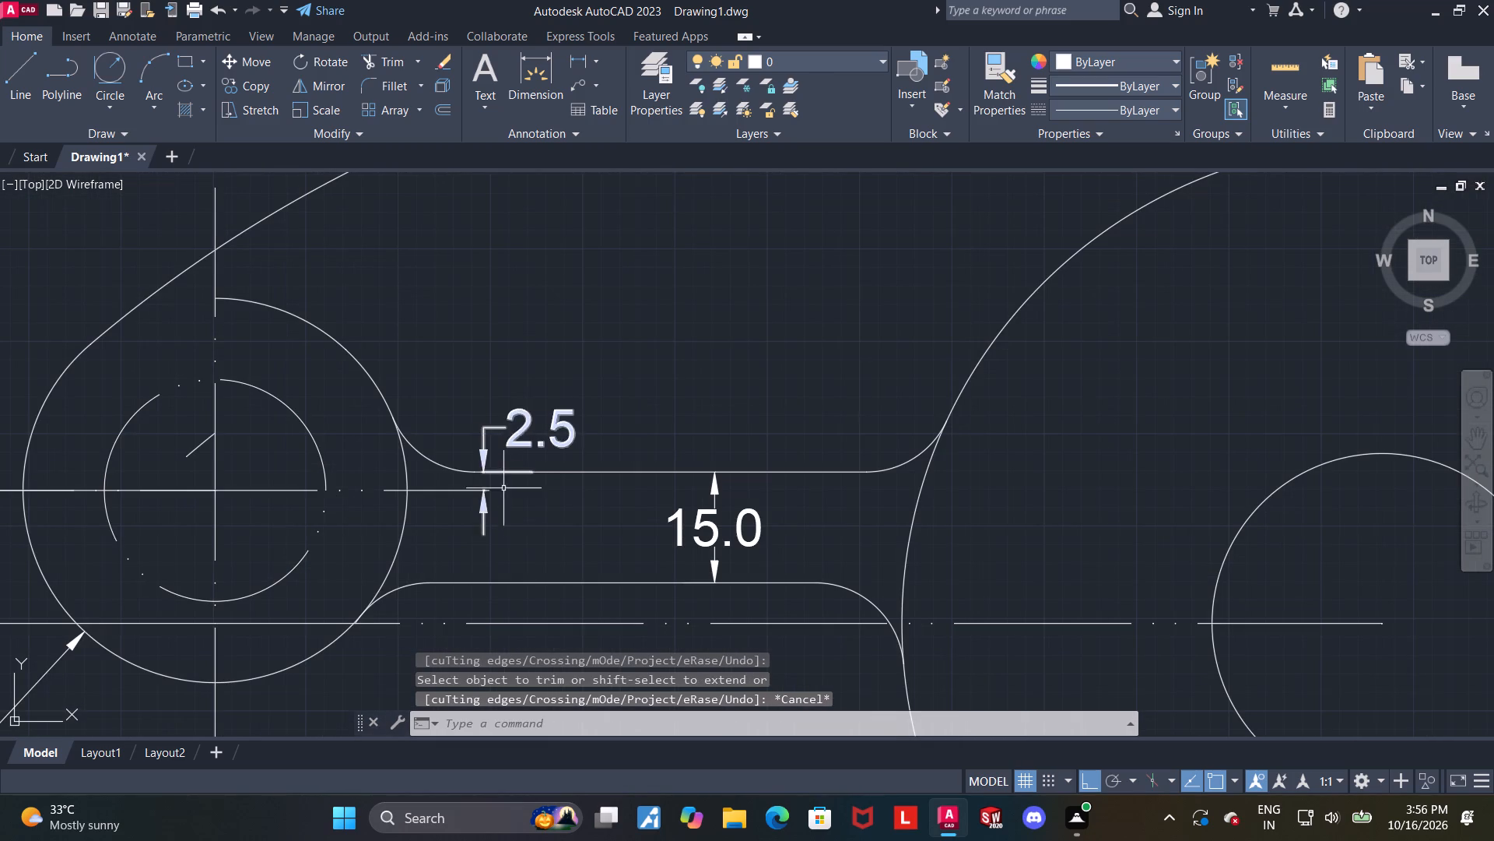
key(Escape)
key(Escape)
click(521, 435)
drag(539, 430, 502, 429)
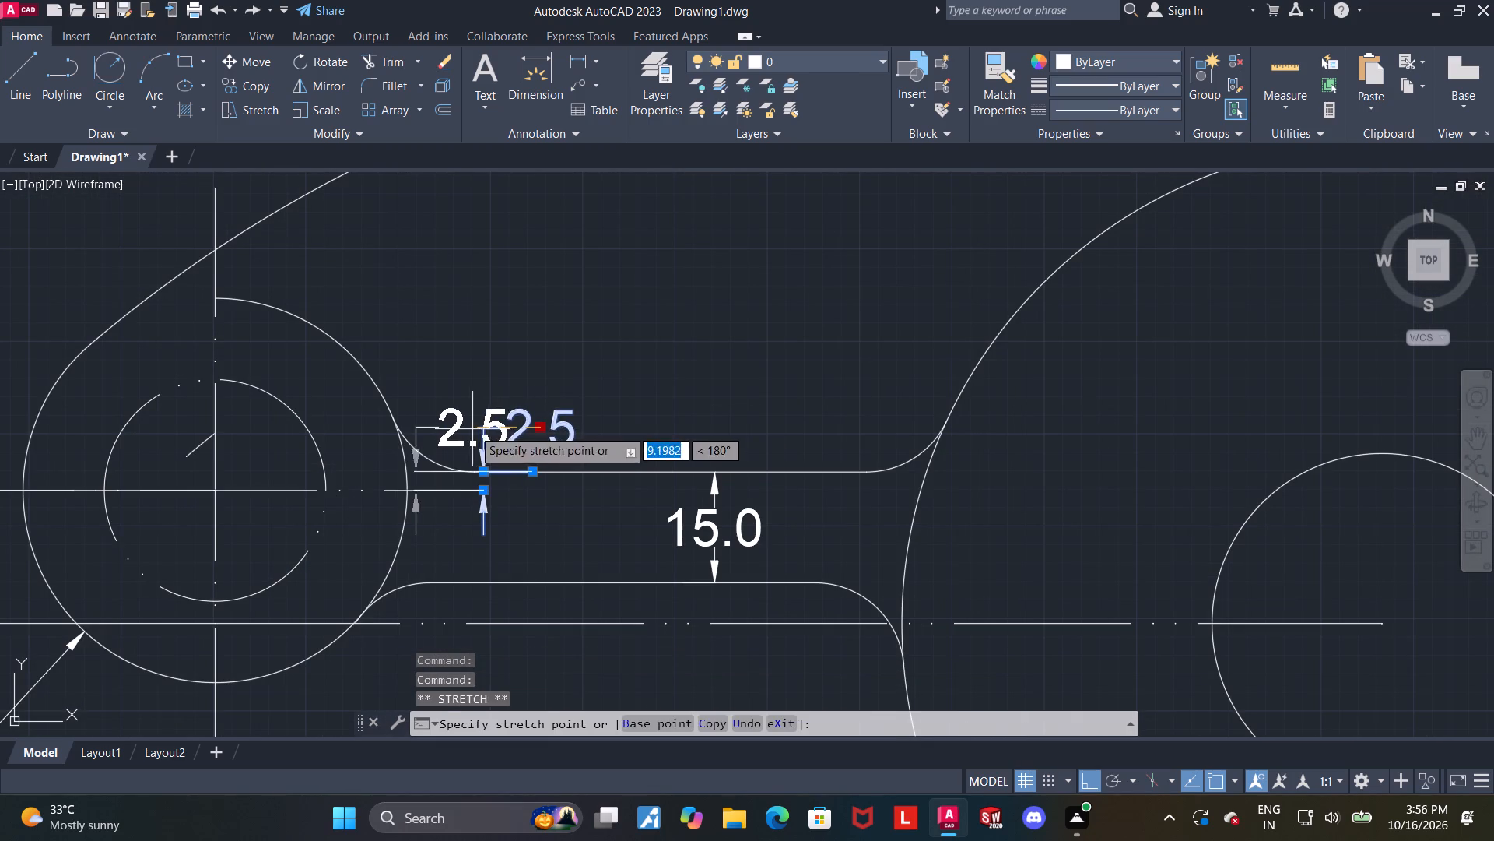
click(483, 428)
key(Escape)
click(464, 433)
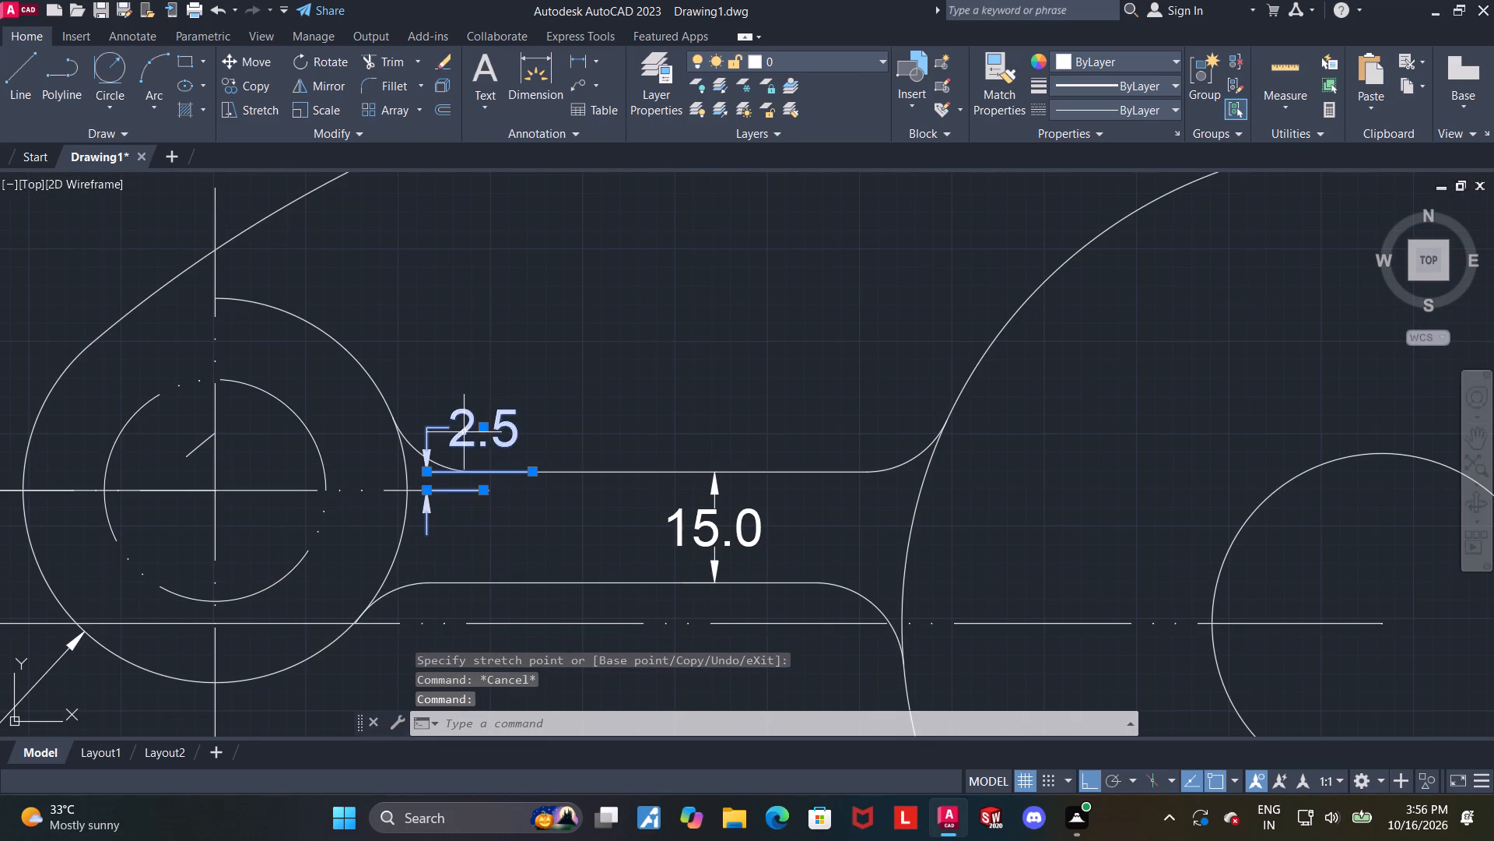
click(482, 428)
click(513, 427)
key(Escape)
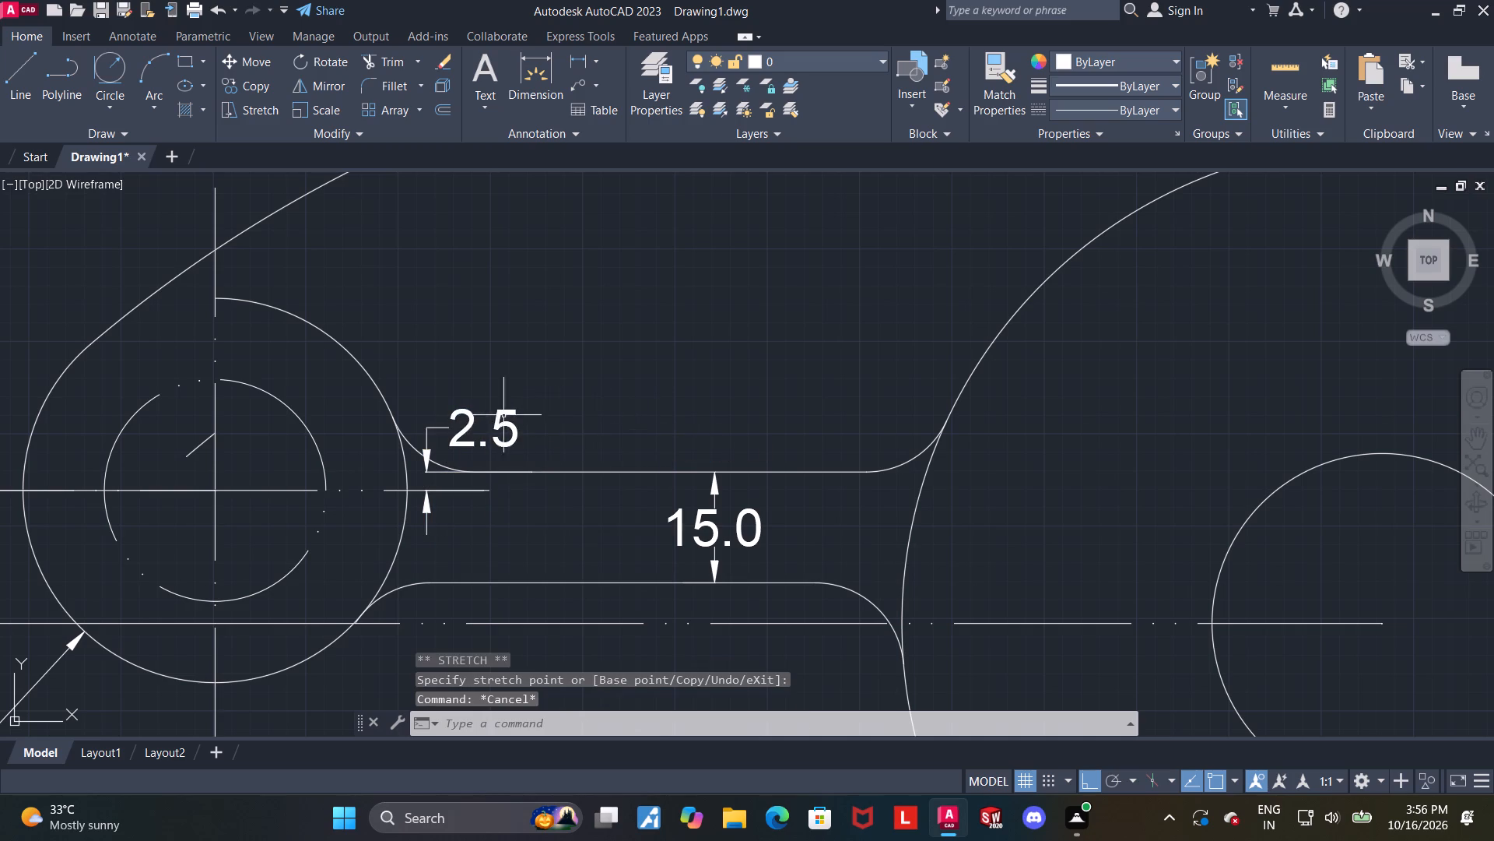
click(471, 426)
click(485, 430)
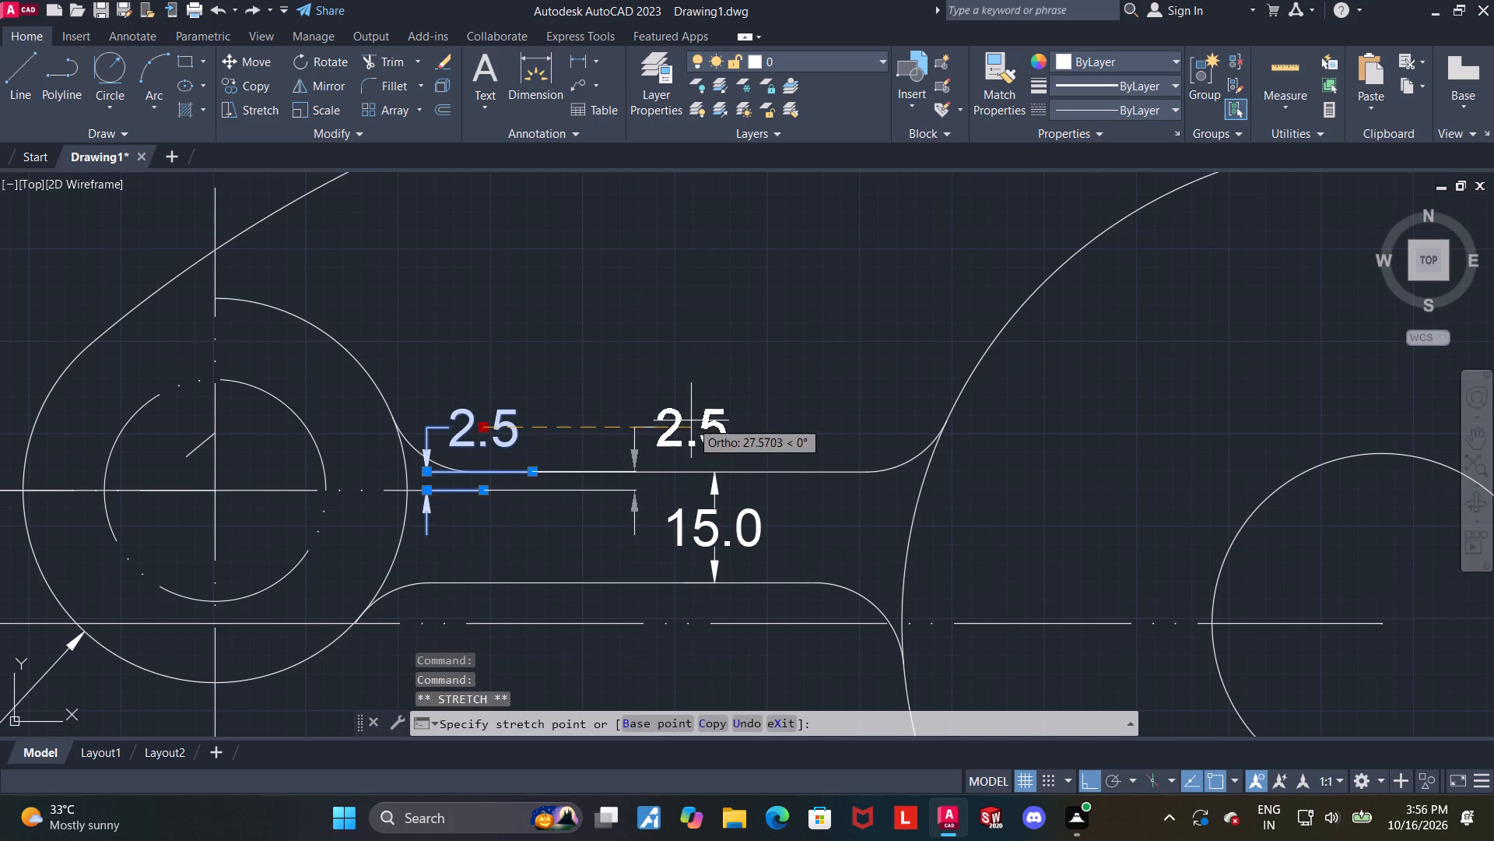
click(666, 420)
key(Escape)
Examine the region between the boss, the filleted arm, the R180 outer arc and the 130-diameter circle.
scroll(561, 368, down, 1)
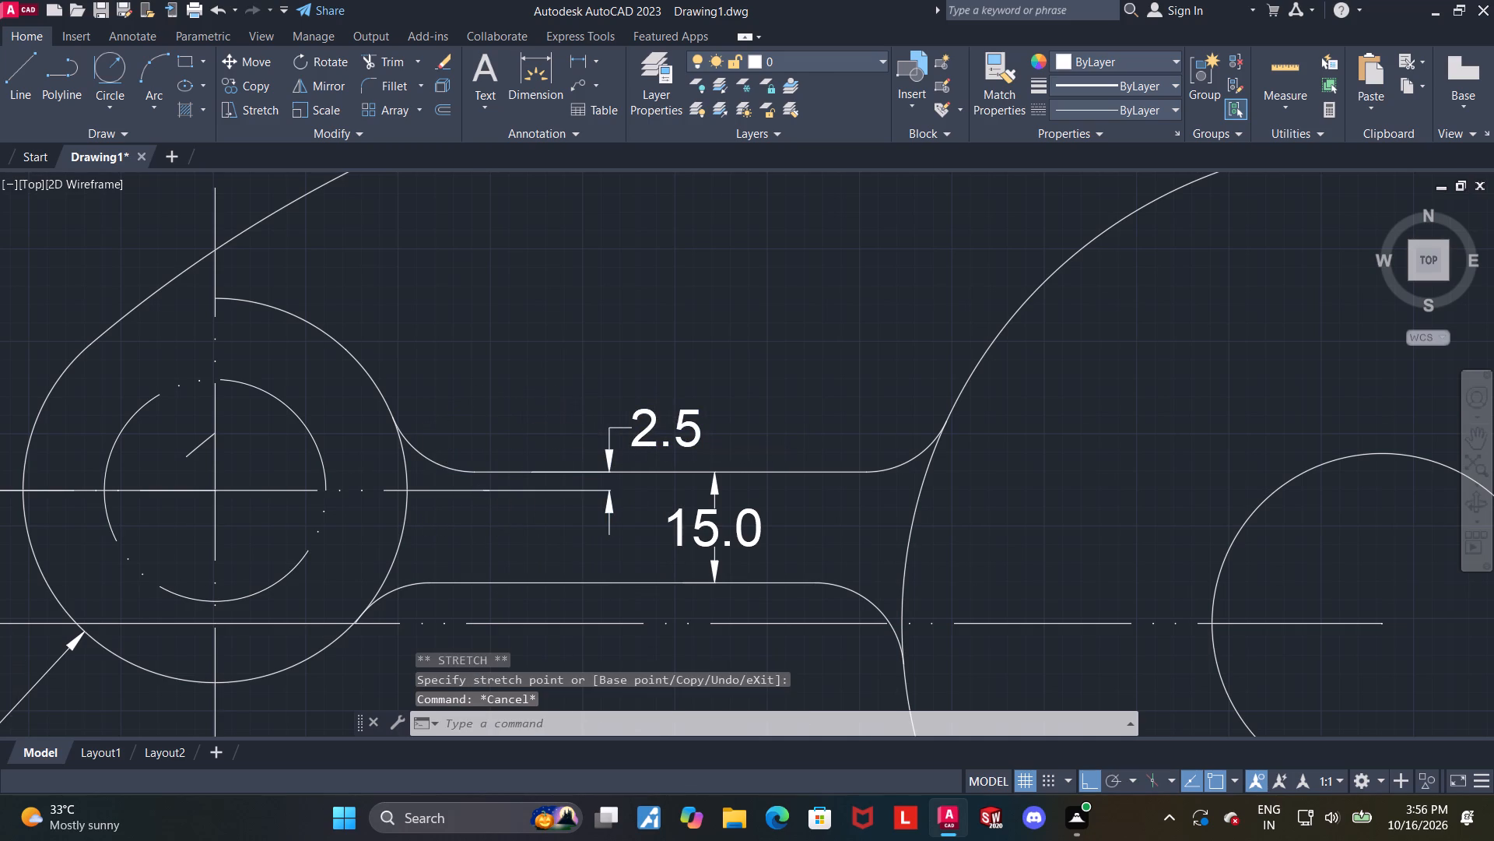
middle_drag(603, 351, 583, 431)
middle_drag(745, 325, 742, 333)
scroll(673, 382, up, 1)
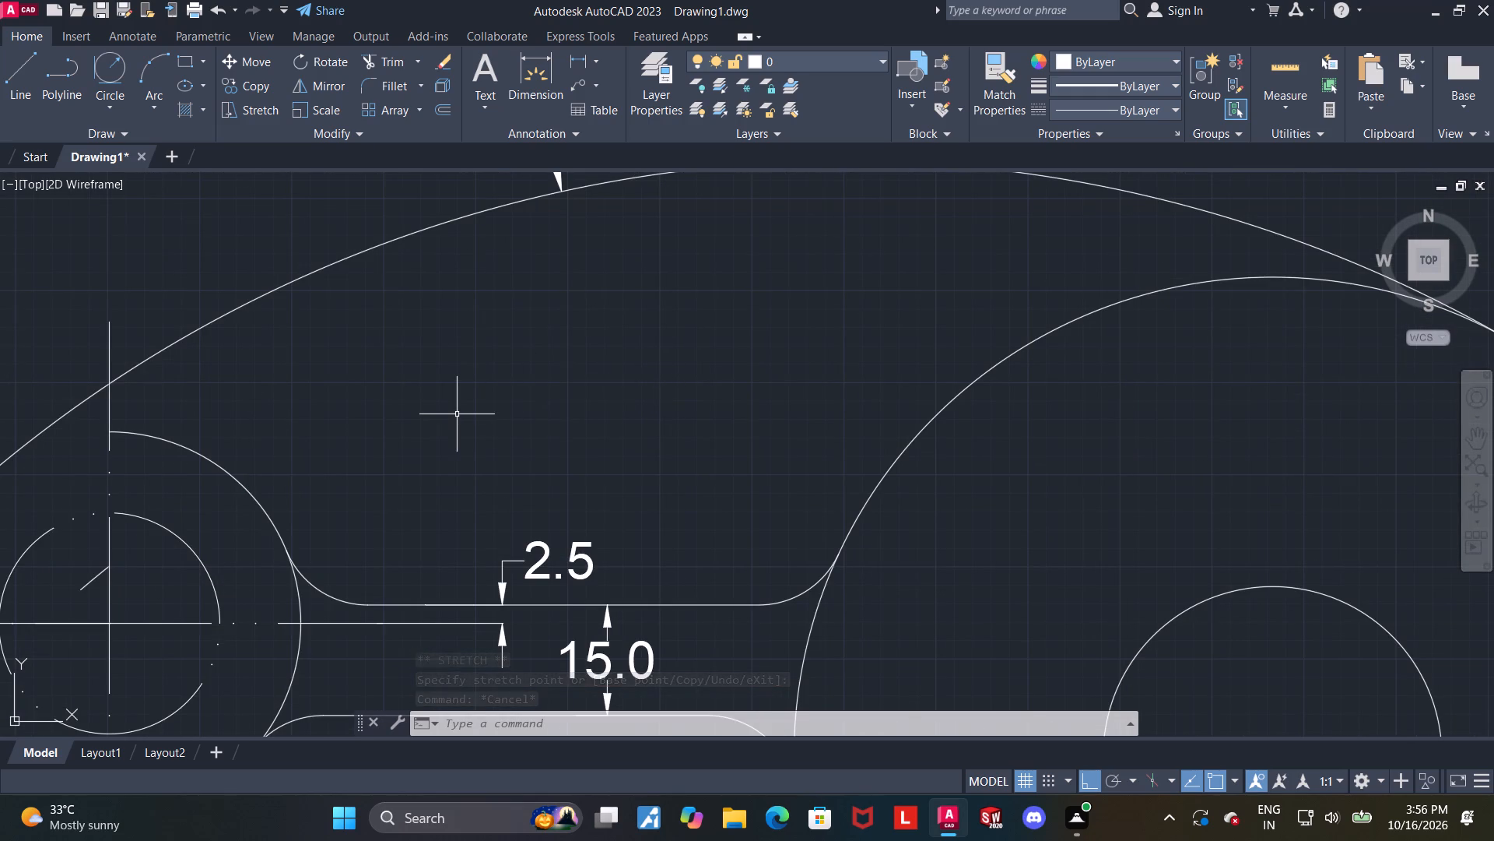
scroll(457, 414, down, 1)
middle_drag(491, 414, 495, 375)
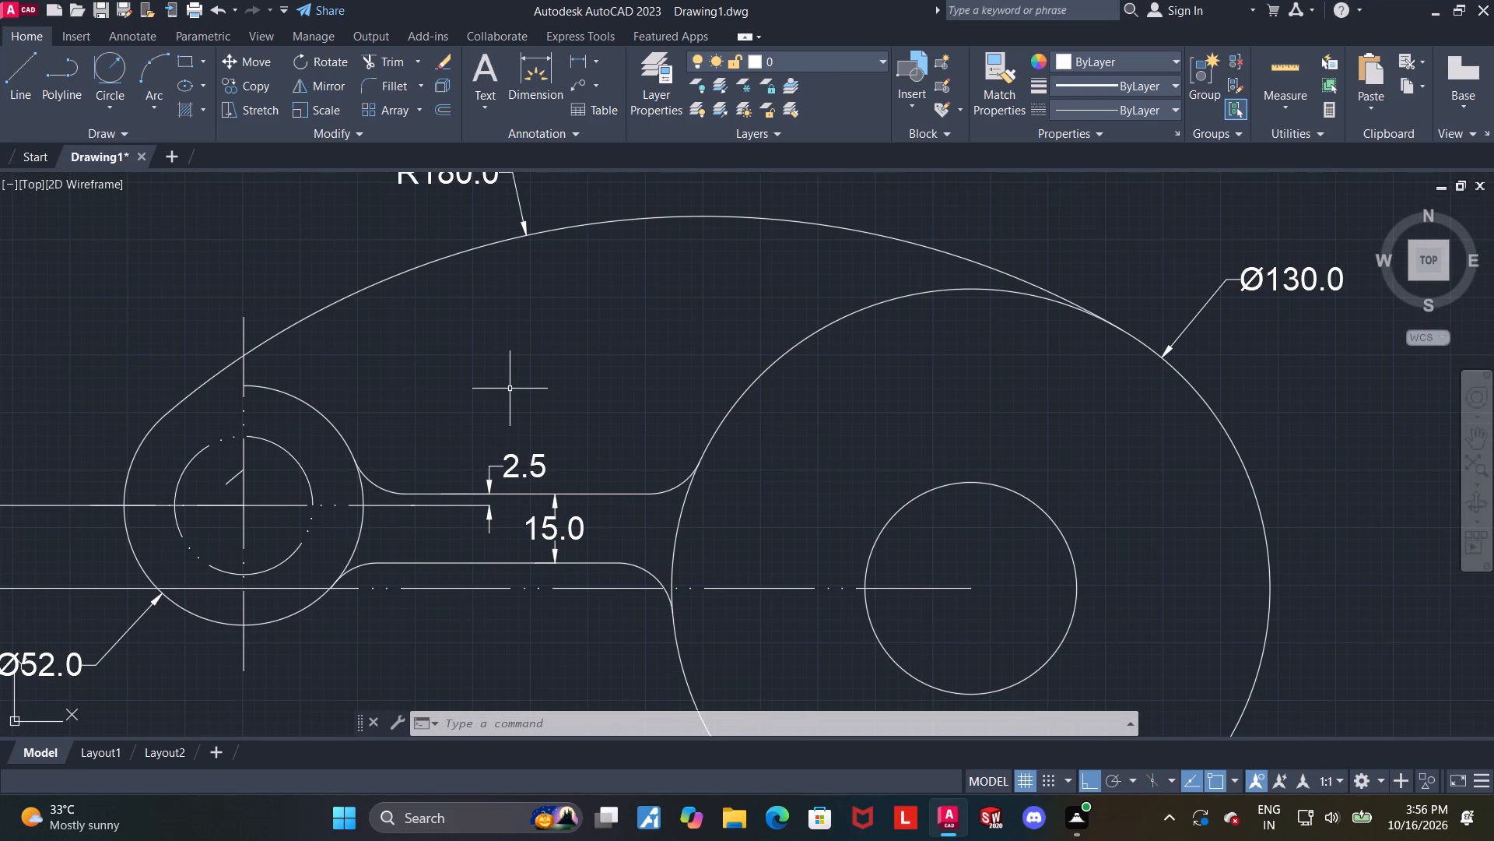
scroll(469, 389, up, 1)
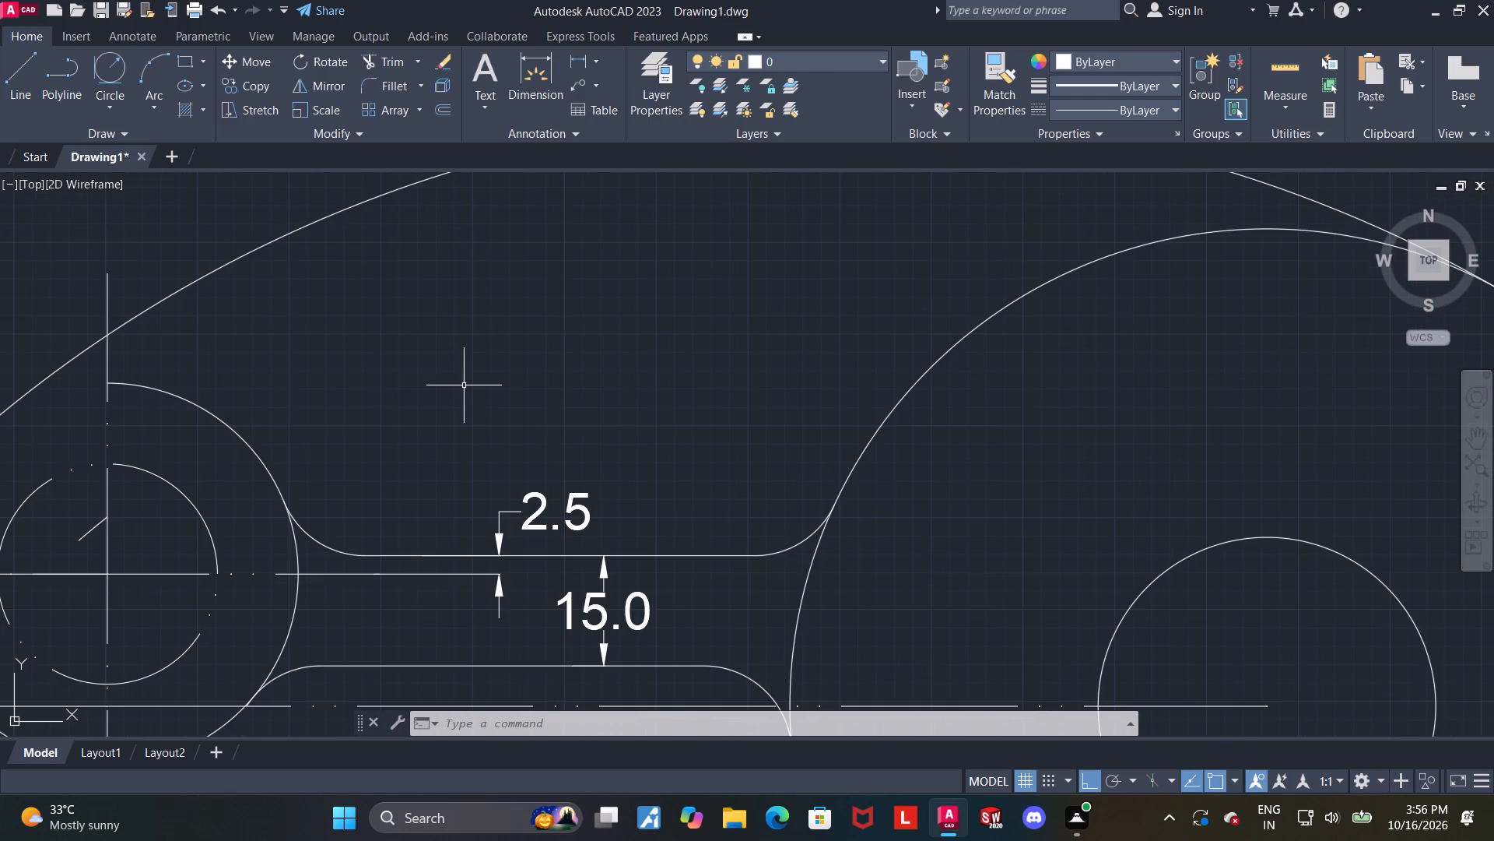
scroll(460, 382, up, 1)
scroll(460, 382, down, 1)
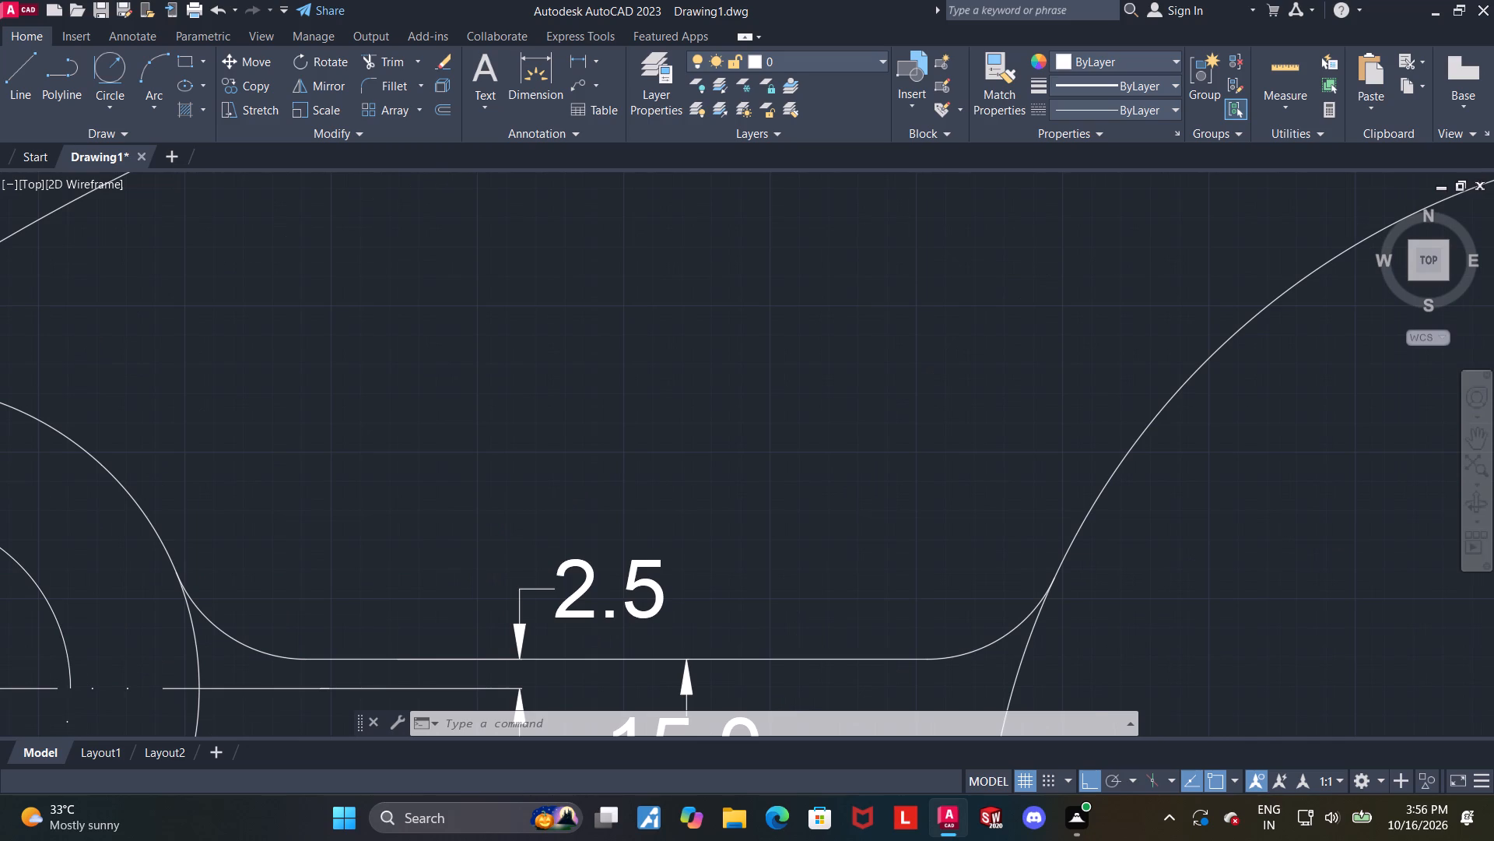
scroll(460, 382, down, 1)
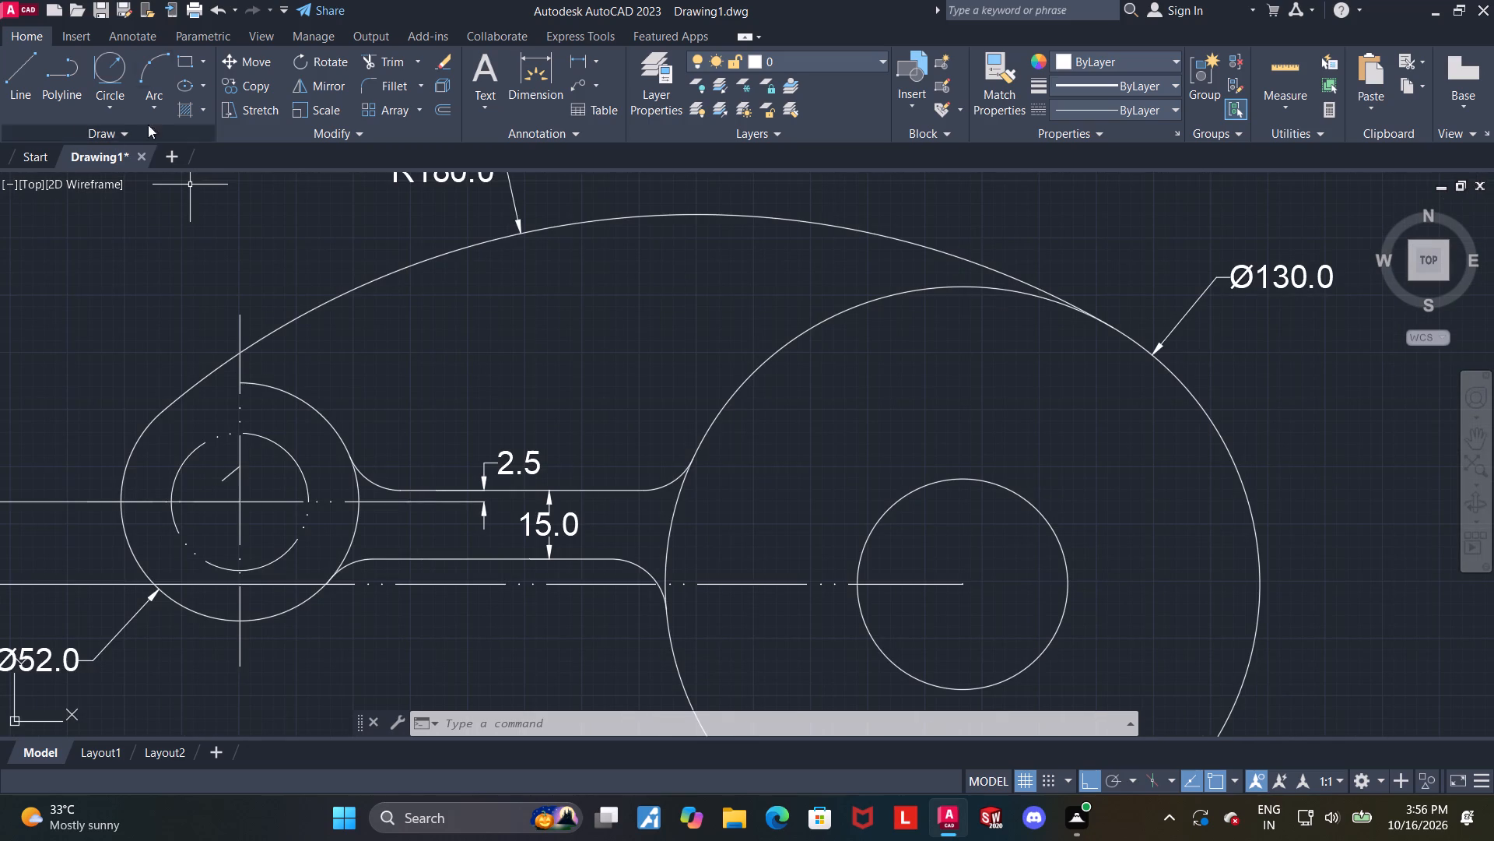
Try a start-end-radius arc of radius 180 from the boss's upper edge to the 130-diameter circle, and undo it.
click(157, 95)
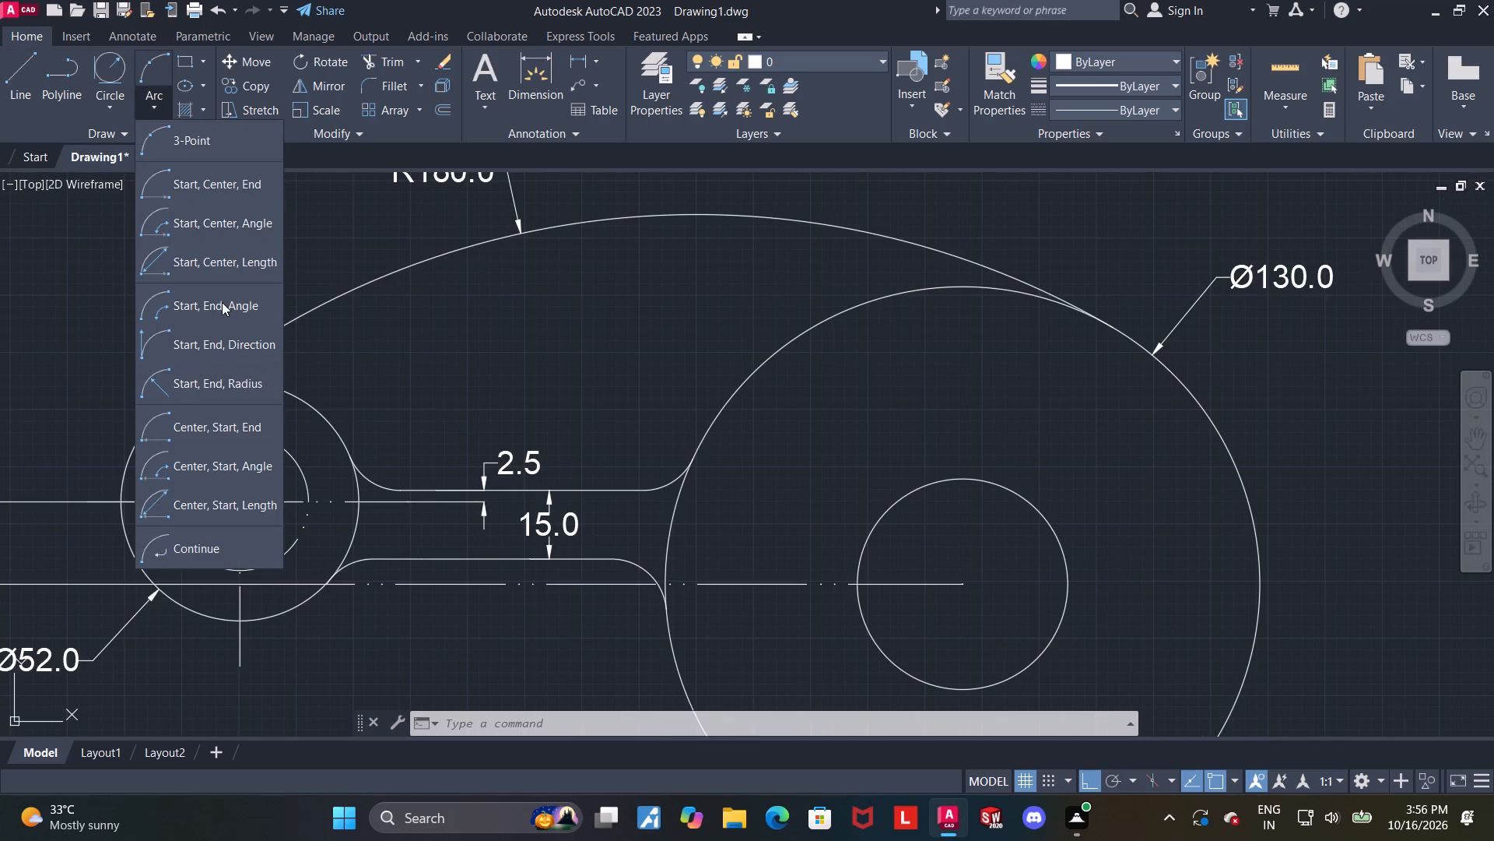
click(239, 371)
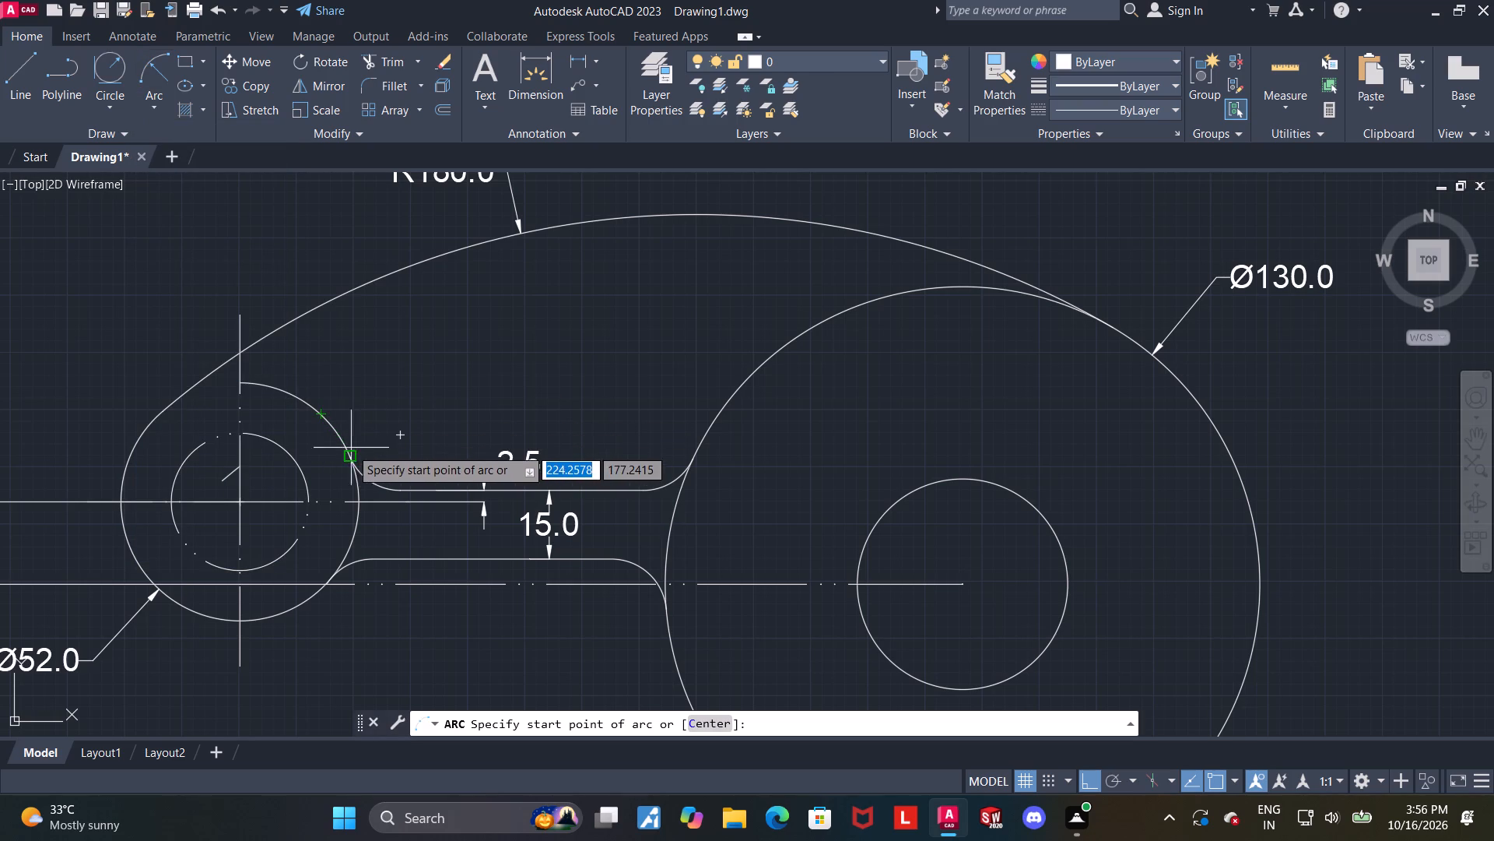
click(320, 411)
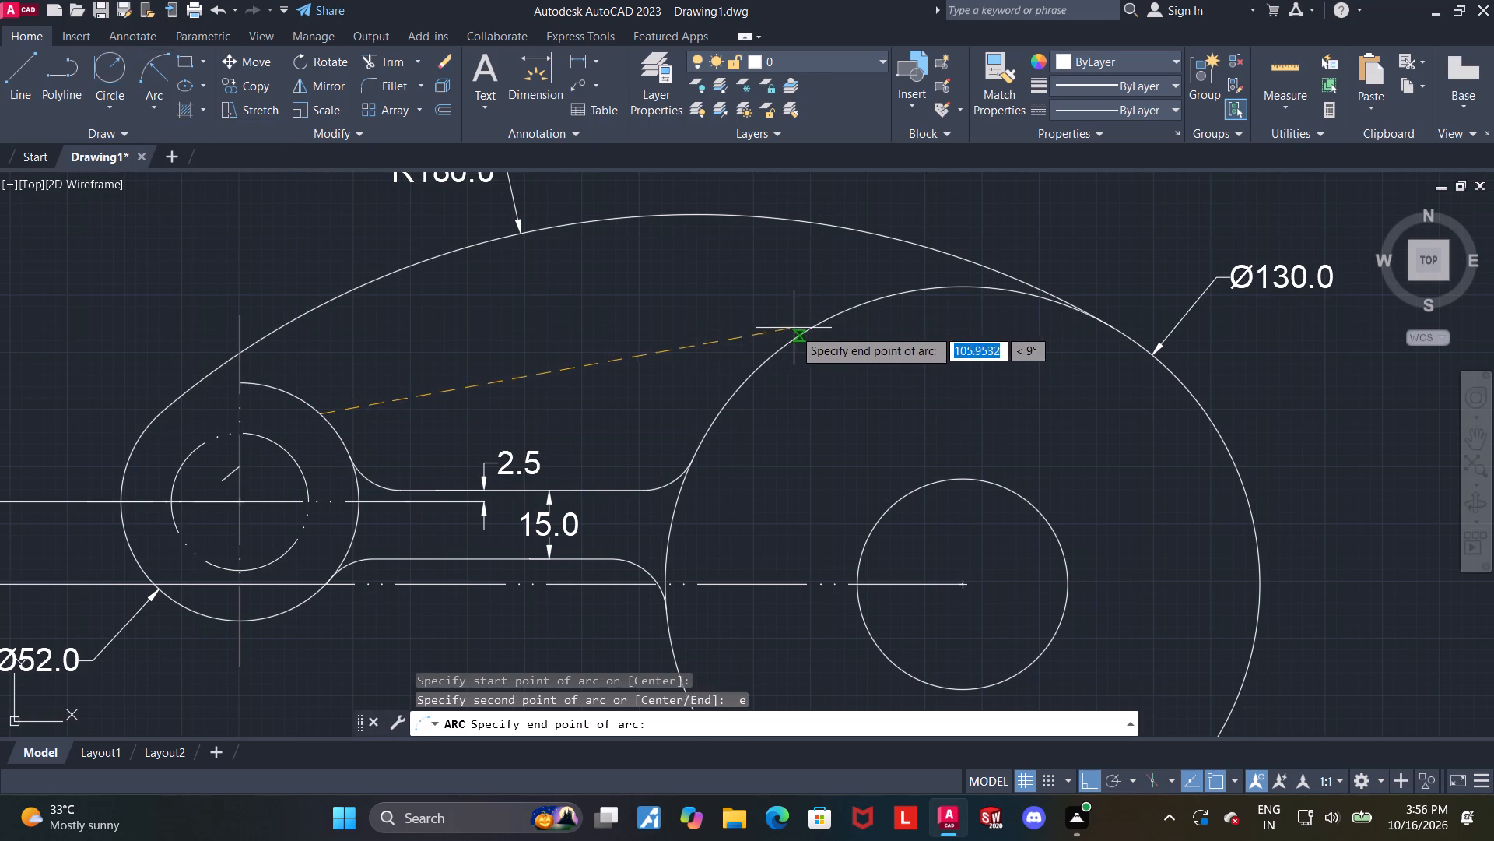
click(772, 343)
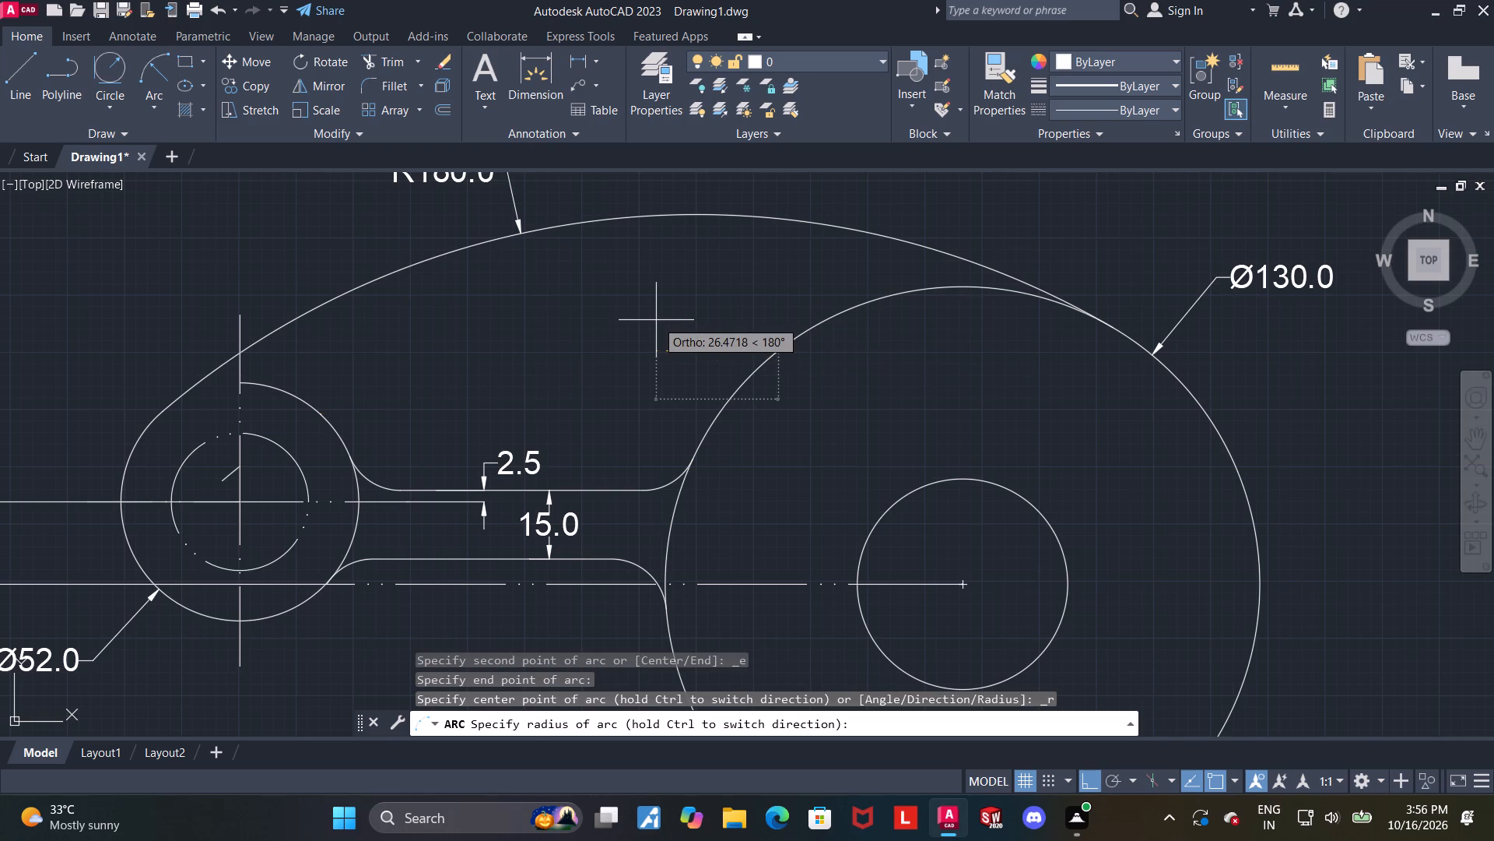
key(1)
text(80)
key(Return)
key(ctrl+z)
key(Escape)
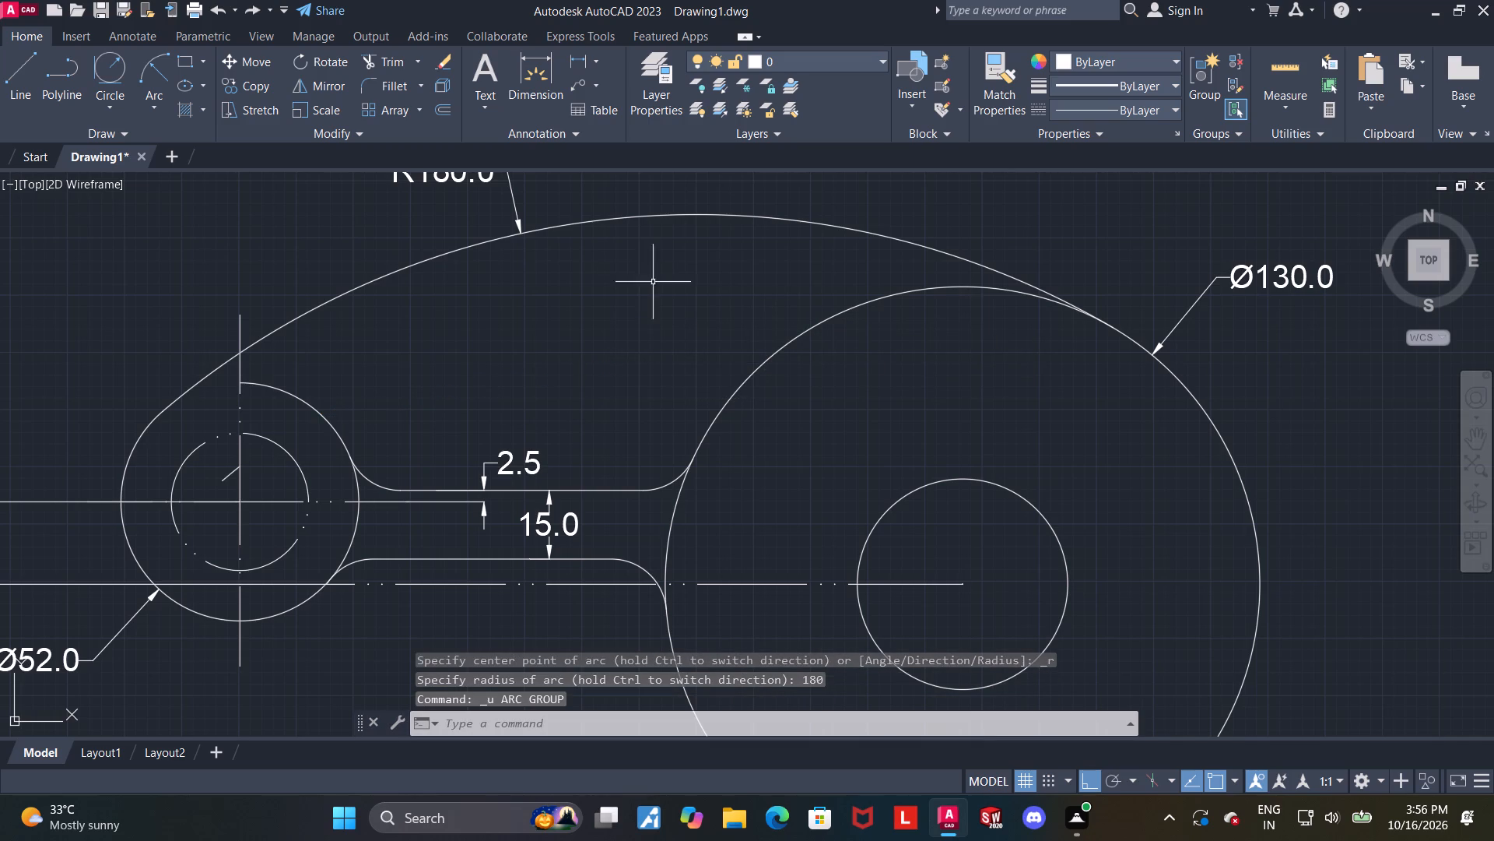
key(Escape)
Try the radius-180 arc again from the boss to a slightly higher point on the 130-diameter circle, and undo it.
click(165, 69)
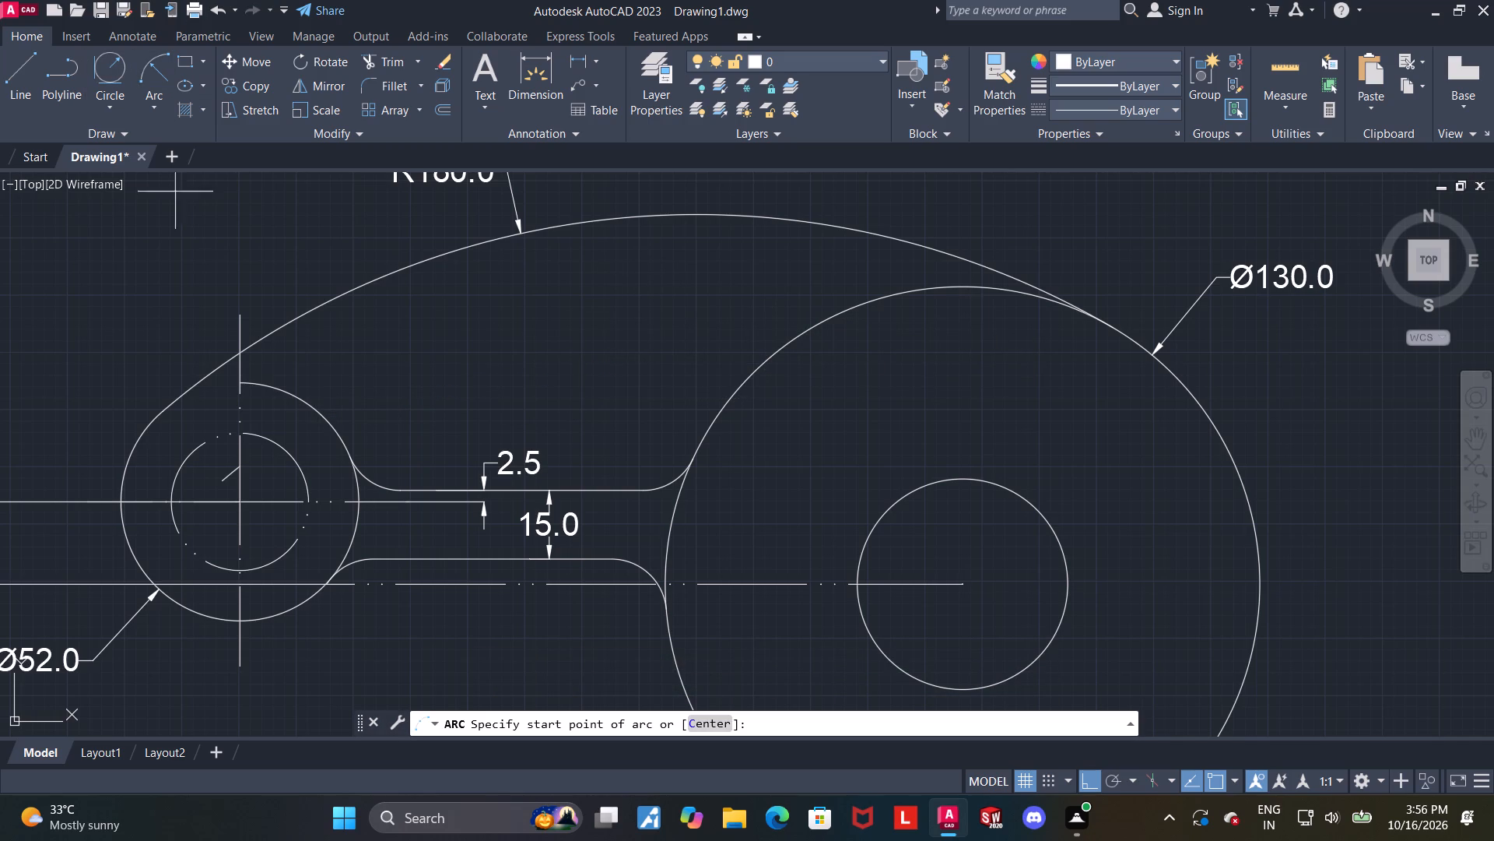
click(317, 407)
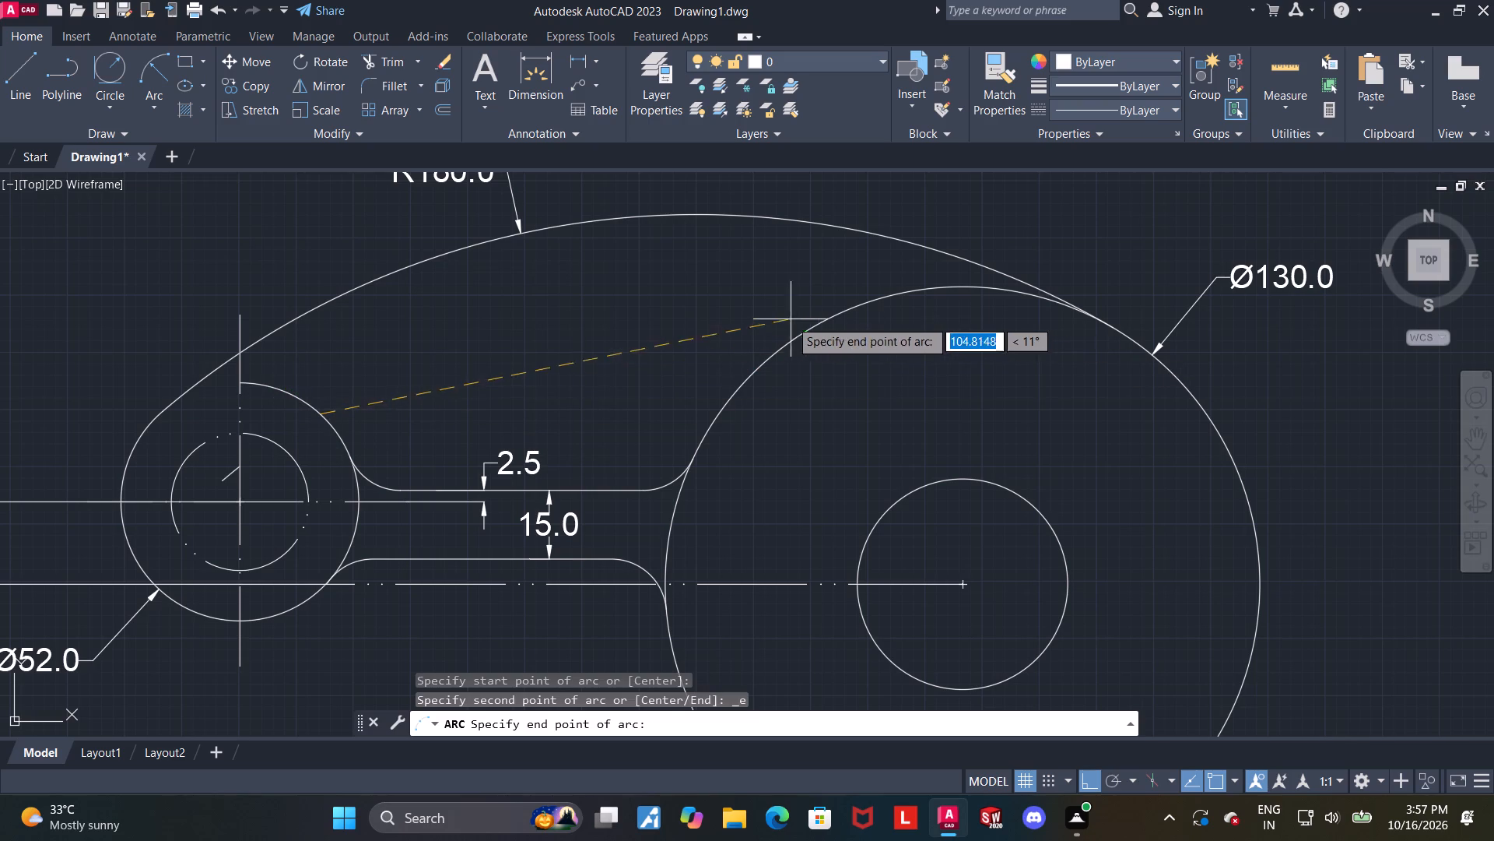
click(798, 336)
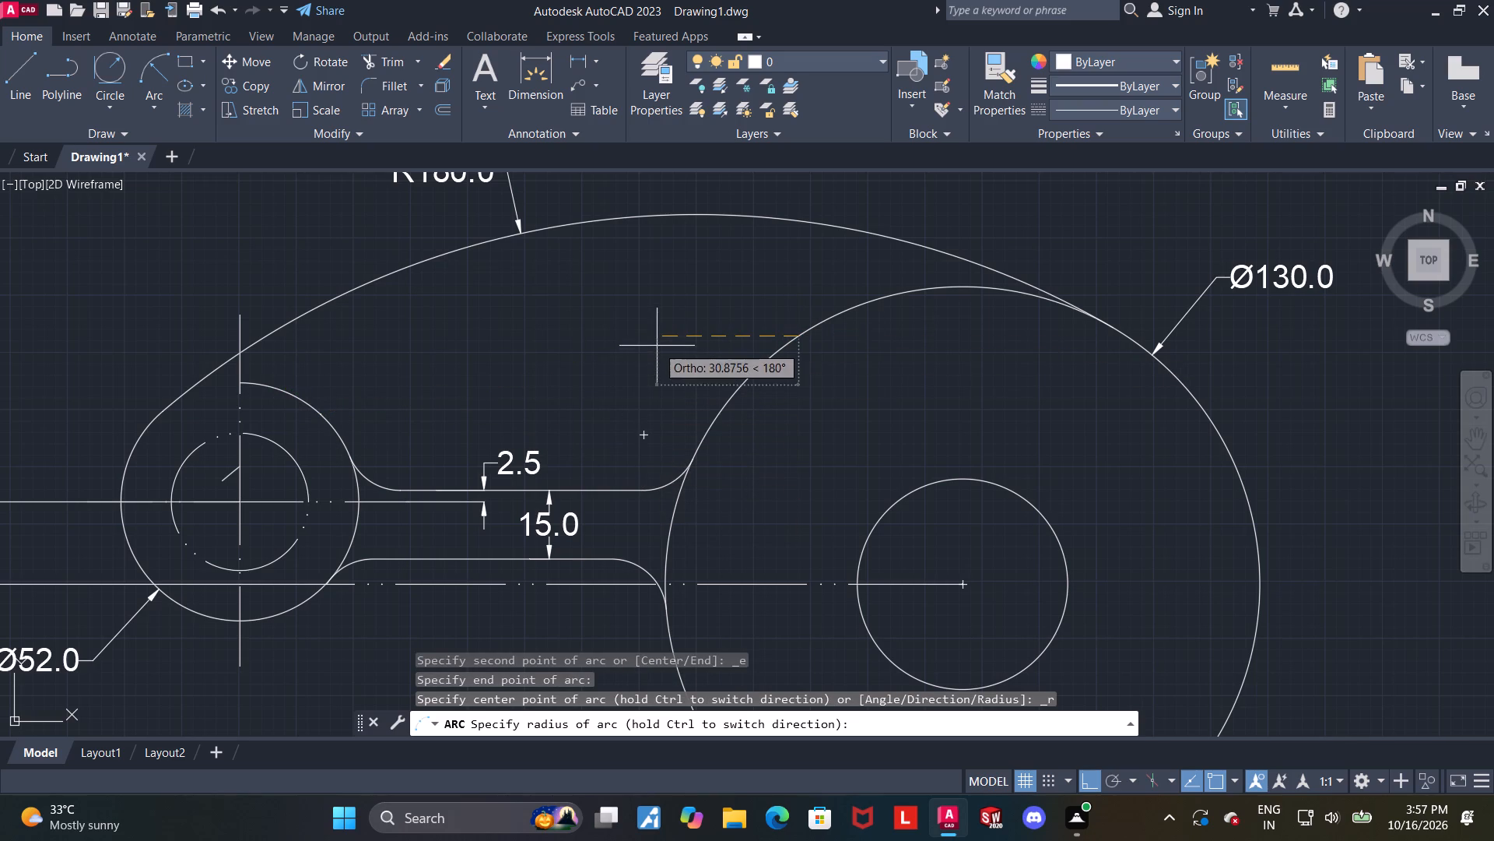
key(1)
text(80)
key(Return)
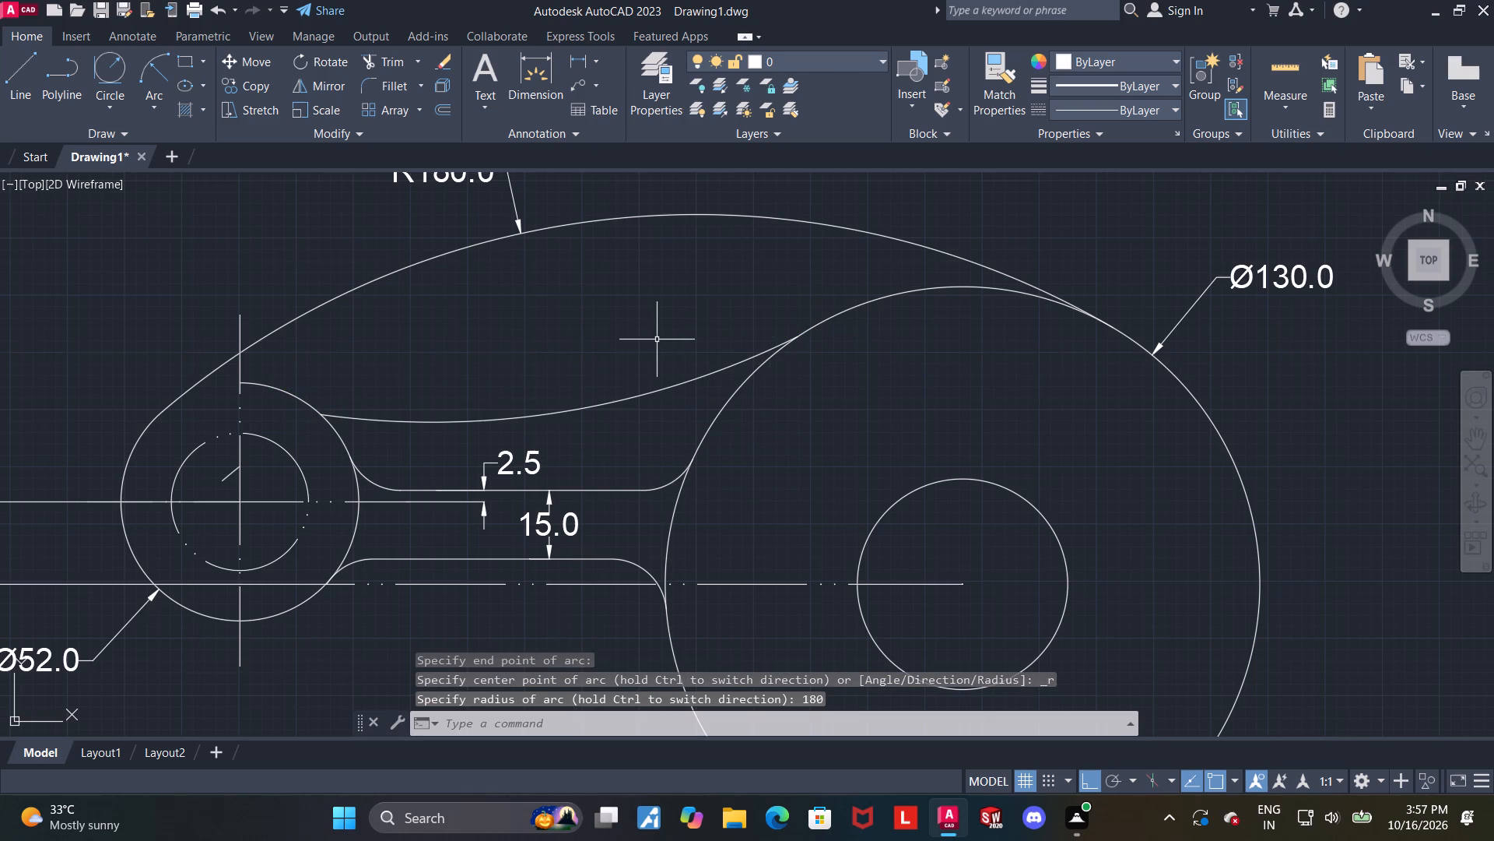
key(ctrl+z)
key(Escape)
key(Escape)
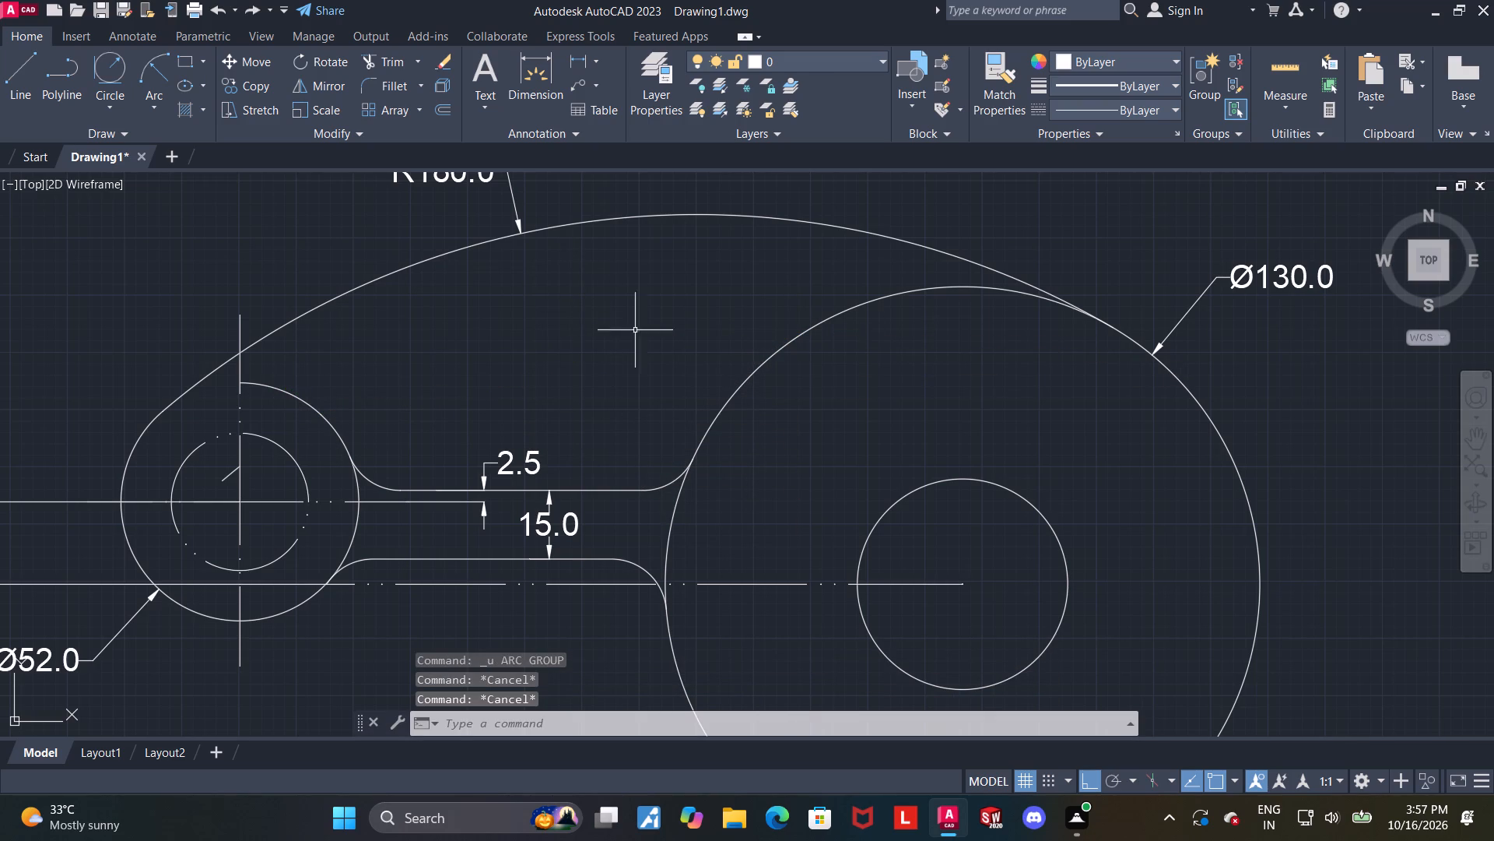
With Ortho off, draw a line about 23.7 long at 45° from the 52-diameter boss's centre.
click(28, 72)
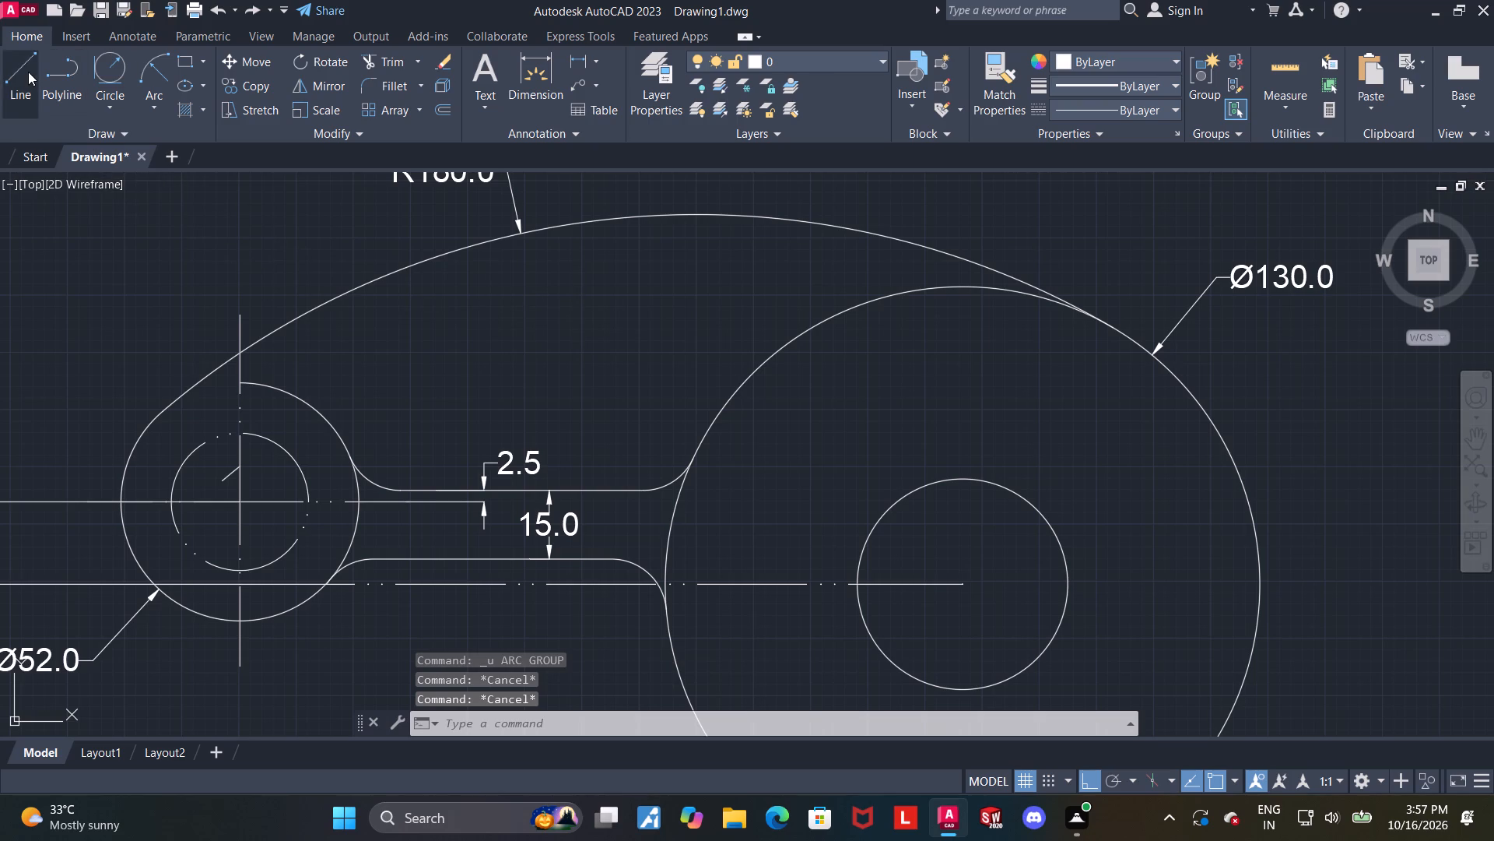
scroll(308, 325, down, 1)
scroll(267, 412, up, 3)
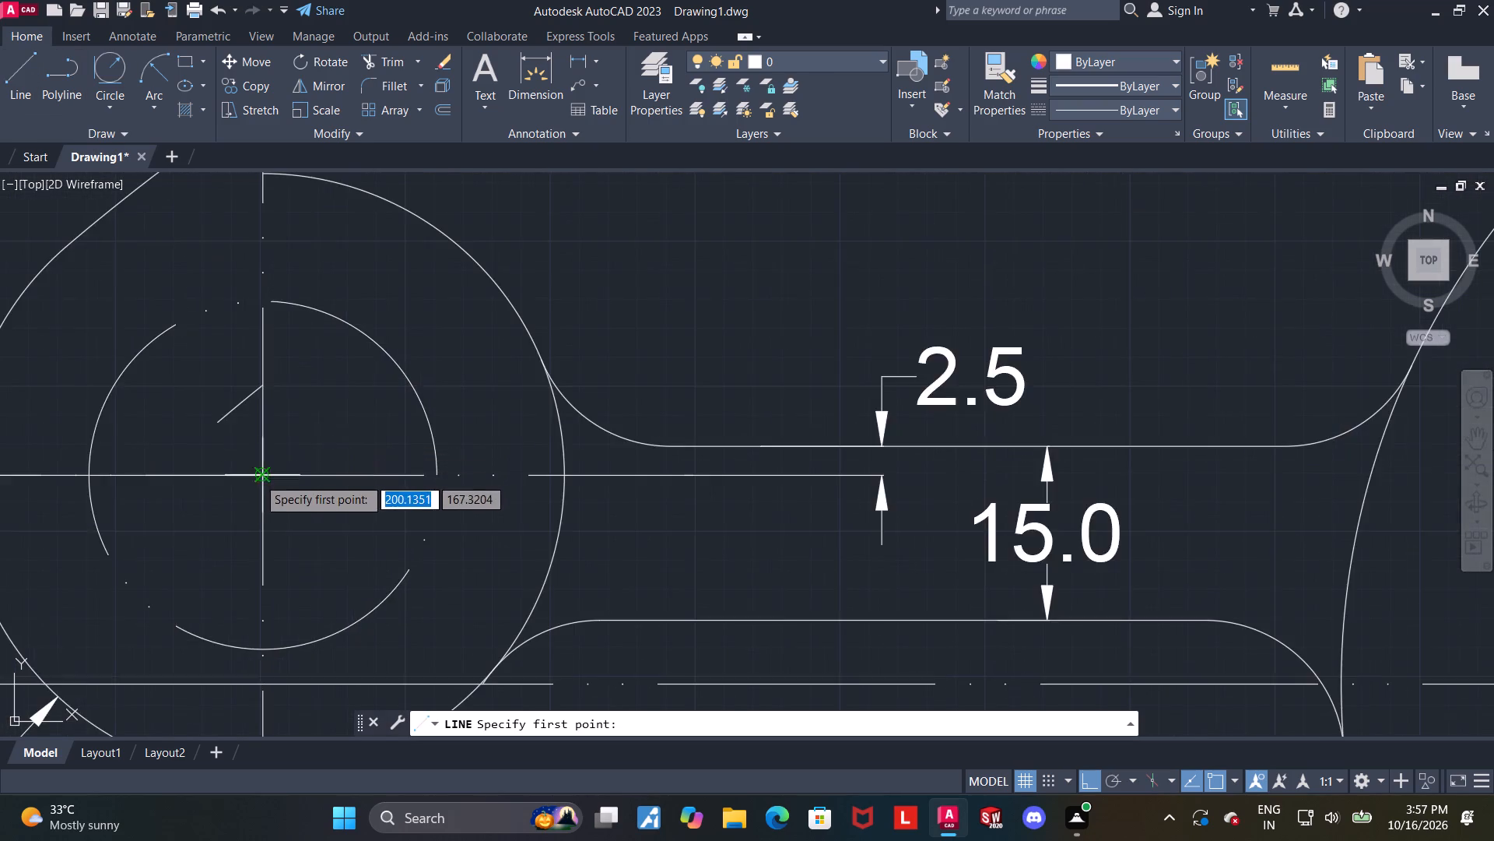
scroll(255, 481, up, 5)
scroll(336, 422, up, 4)
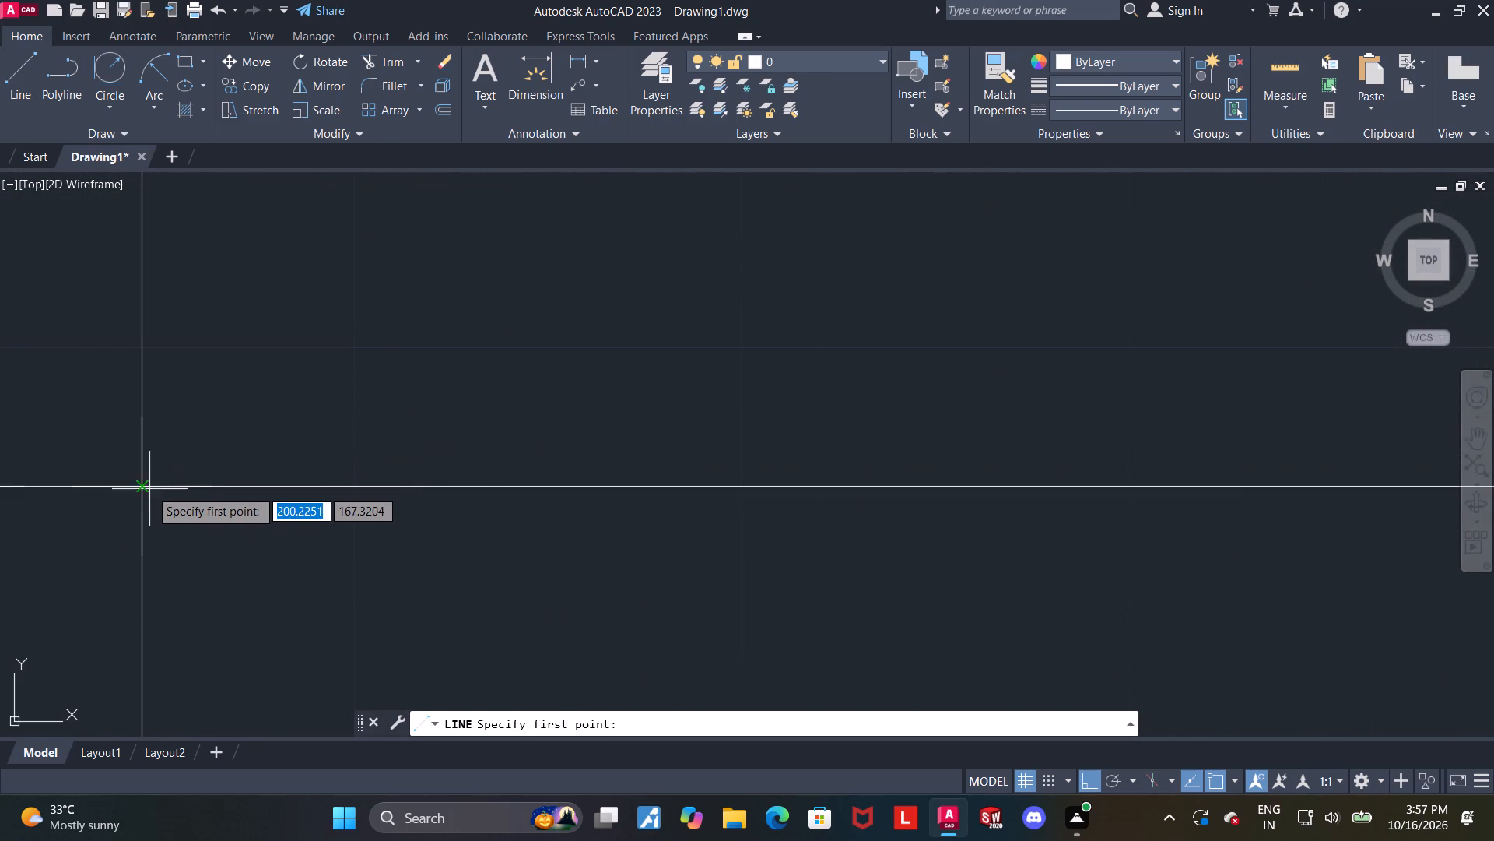
click(142, 491)
scroll(145, 491, down, 11)
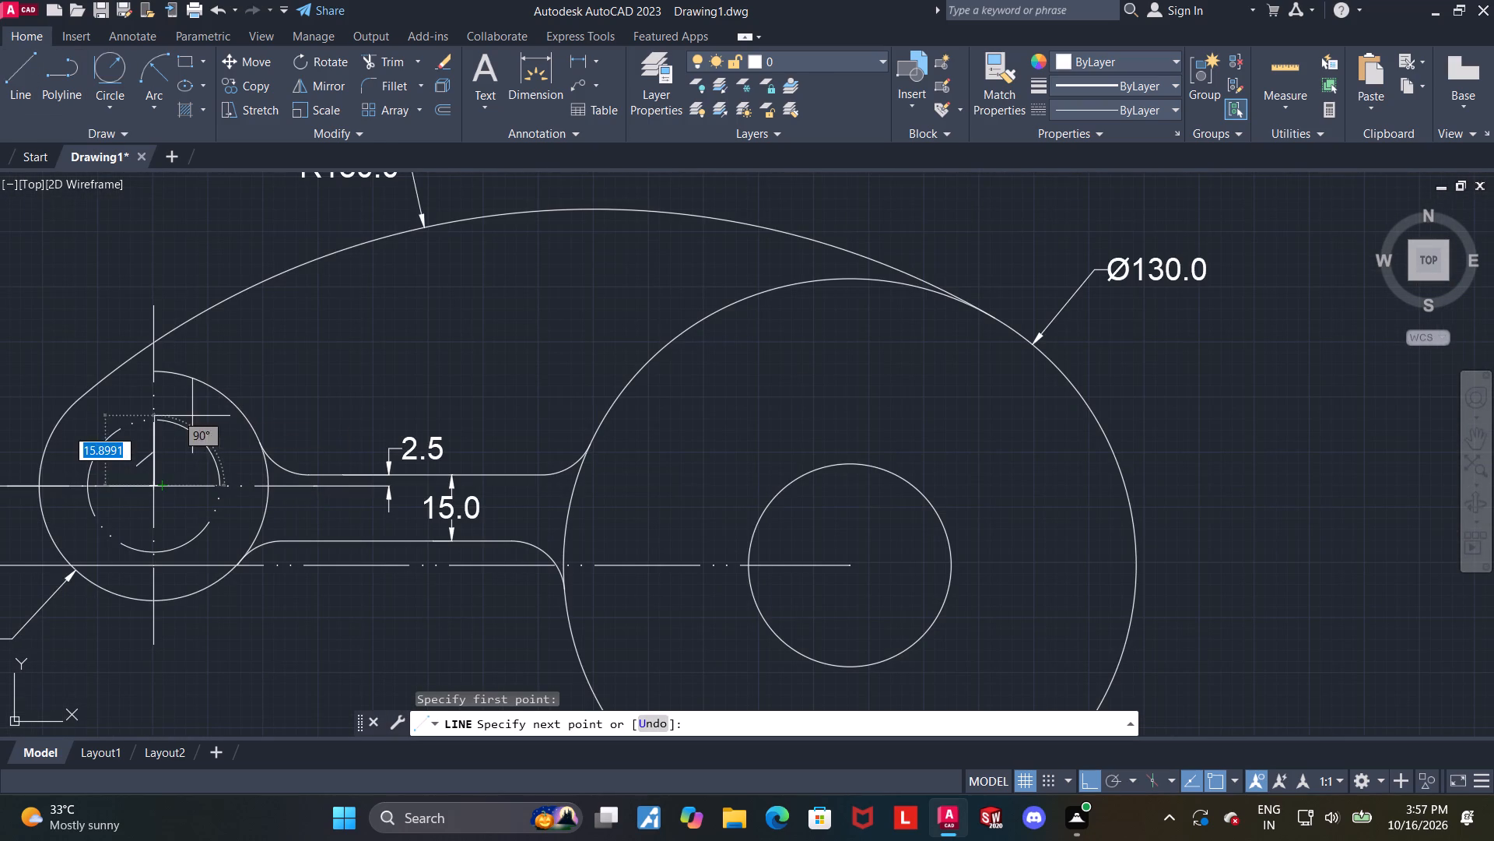
key(F8)
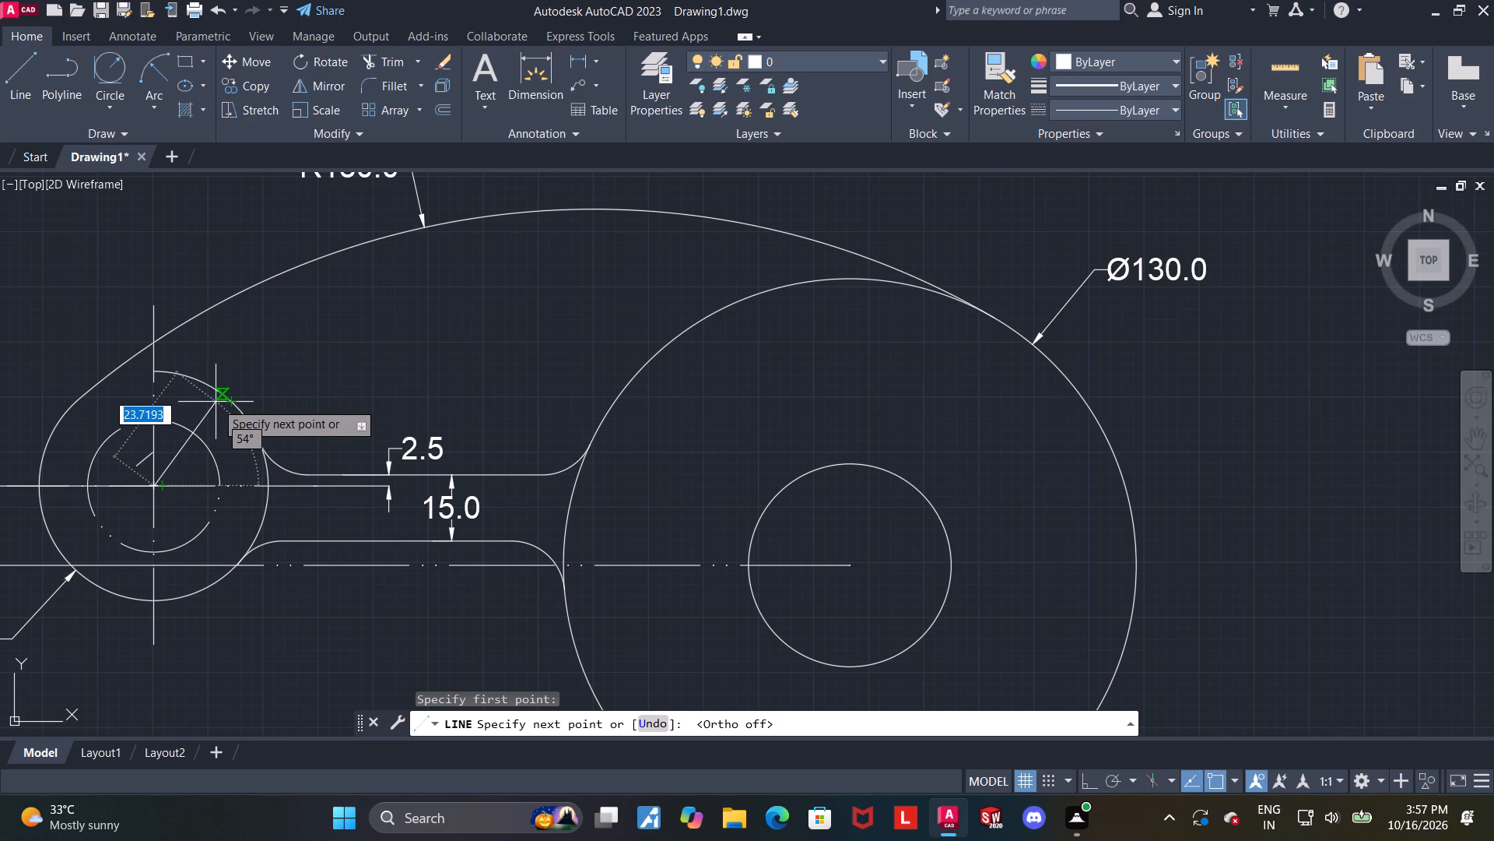
key(Tab)
text(45)
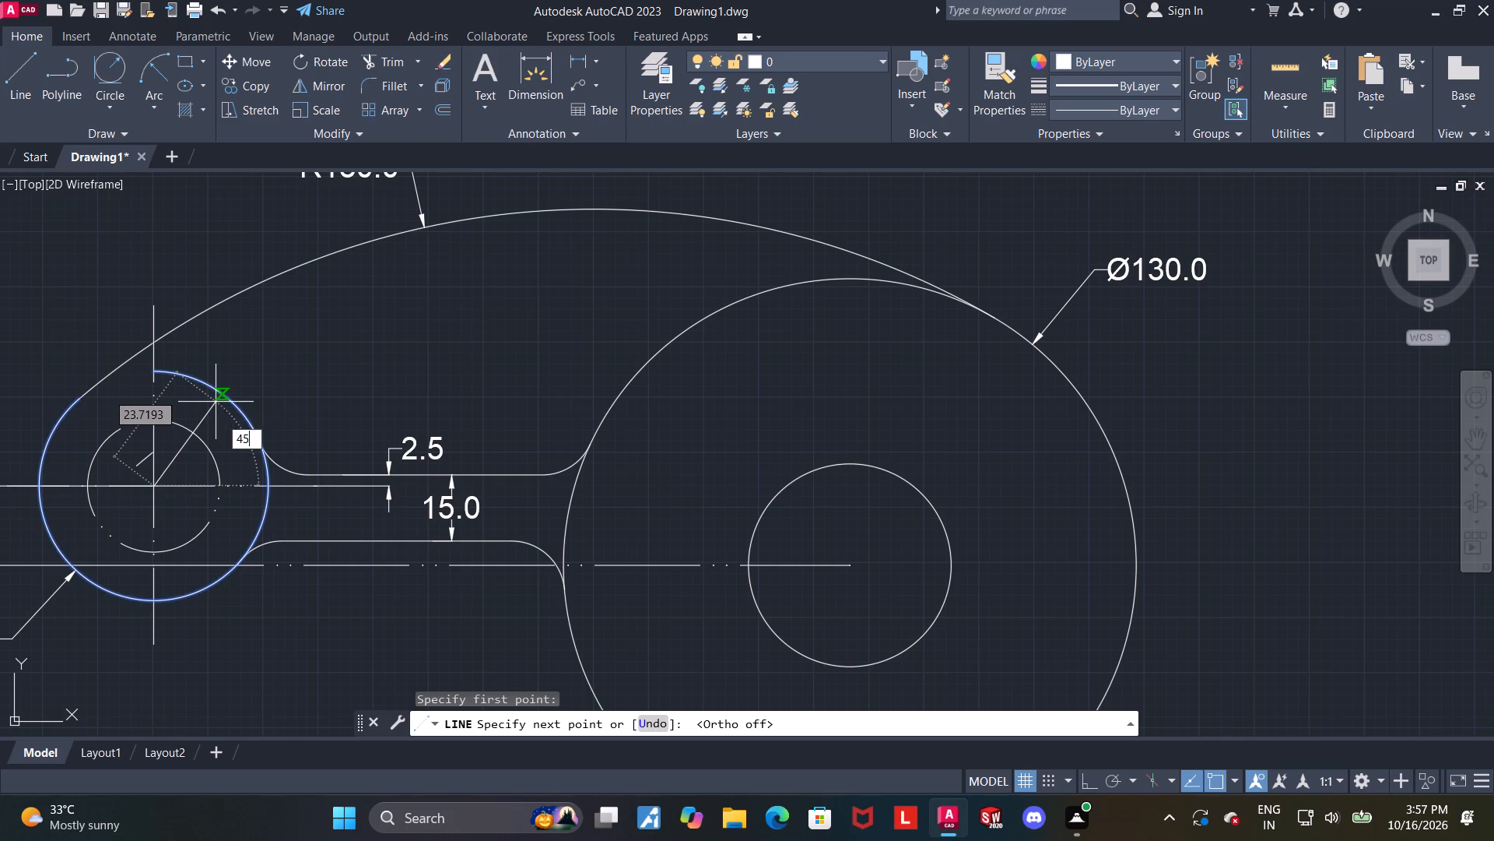
key(Return)
key(Escape)
key(Escape)
key(Escape)
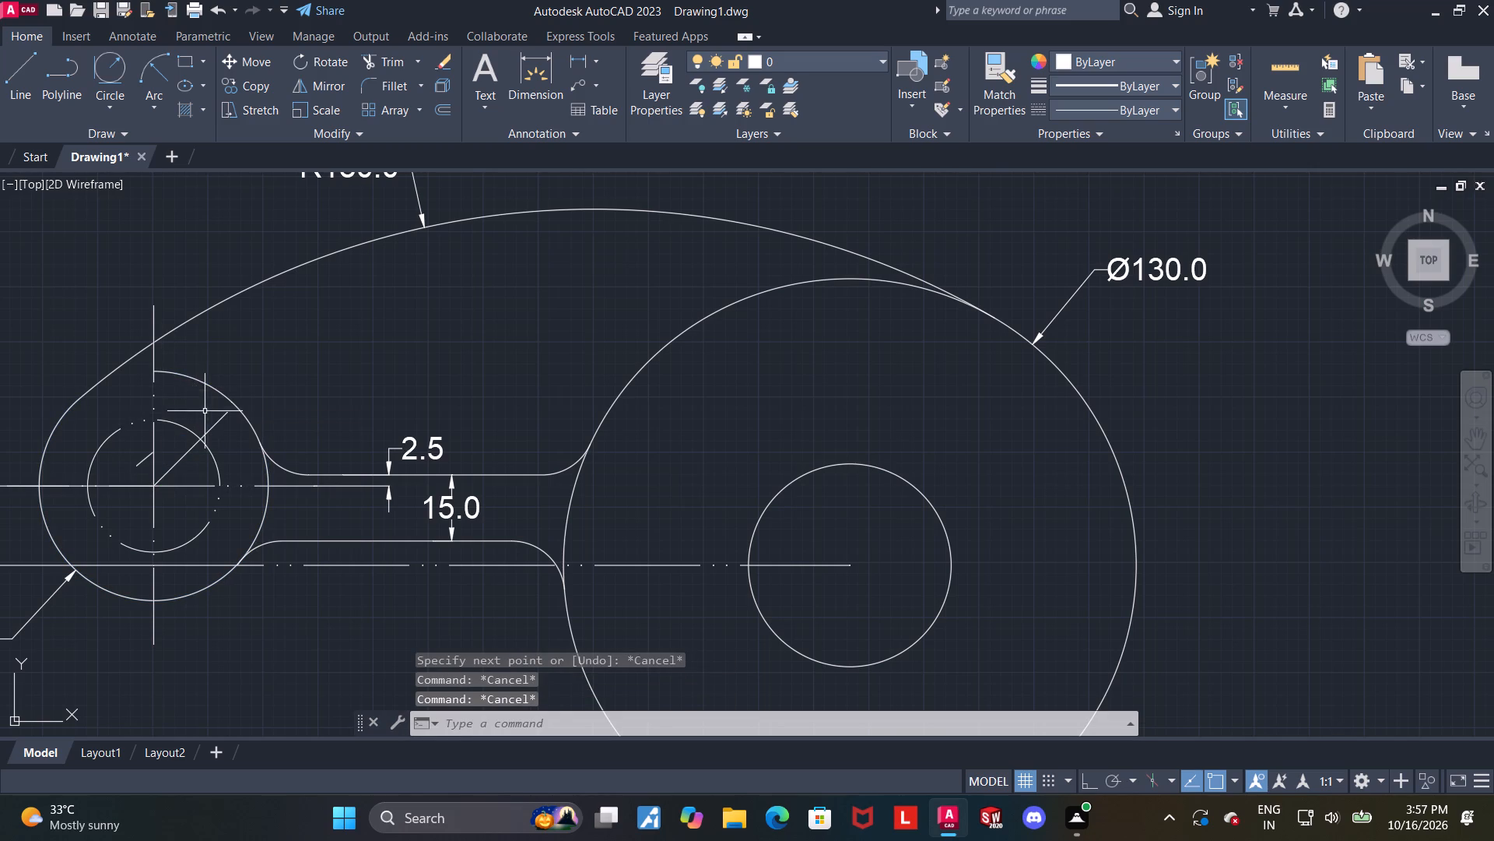
Remove the short stray oblique line inside the boss with Trim.
scroll(117, 474, up, 3)
key(Escape)
click(385, 56)
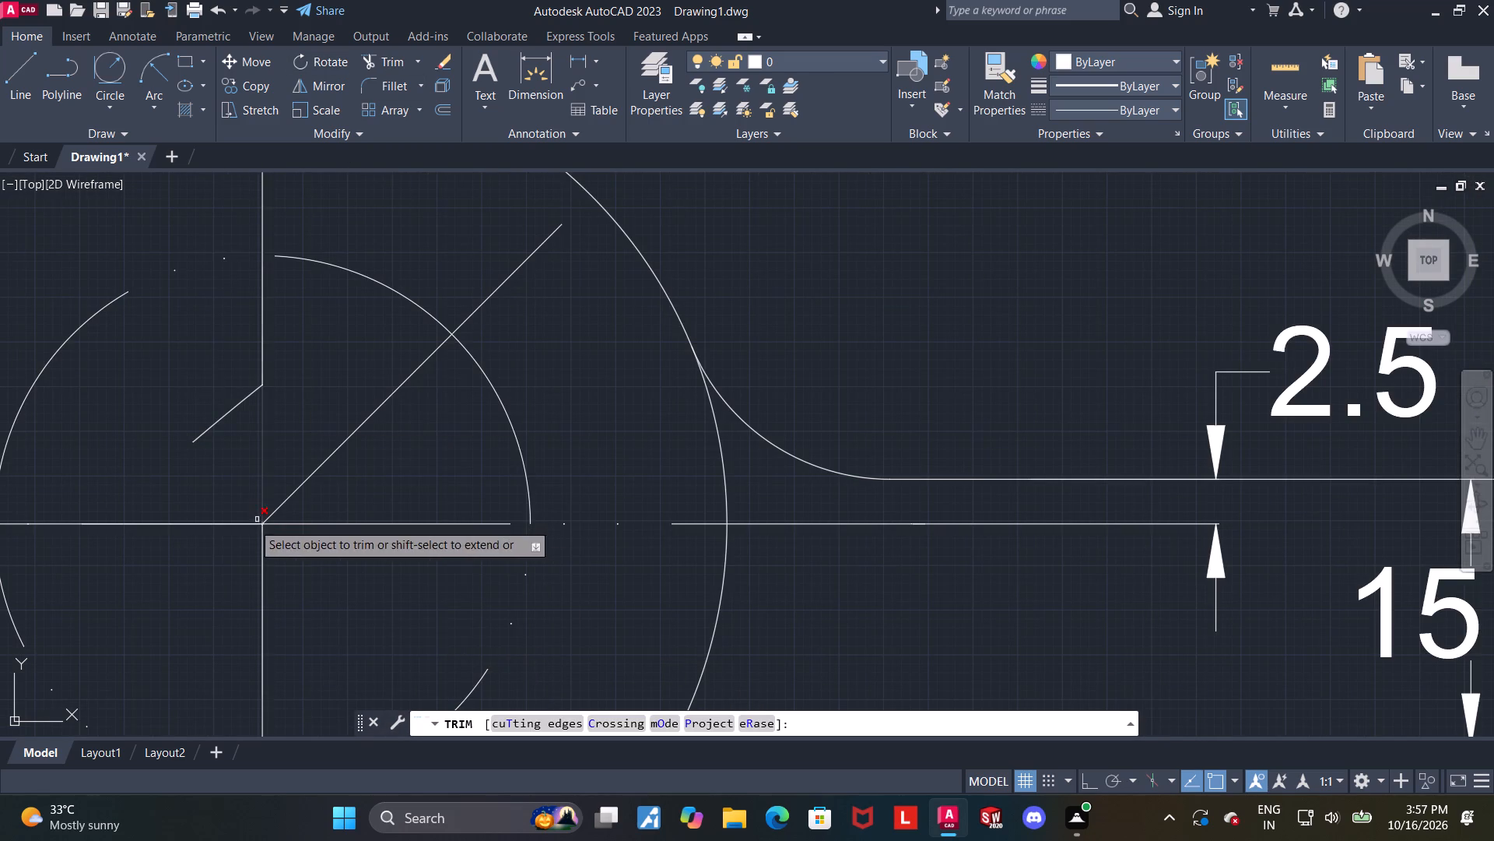
click(209, 424)
scroll(269, 435, down, 4)
key(Escape)
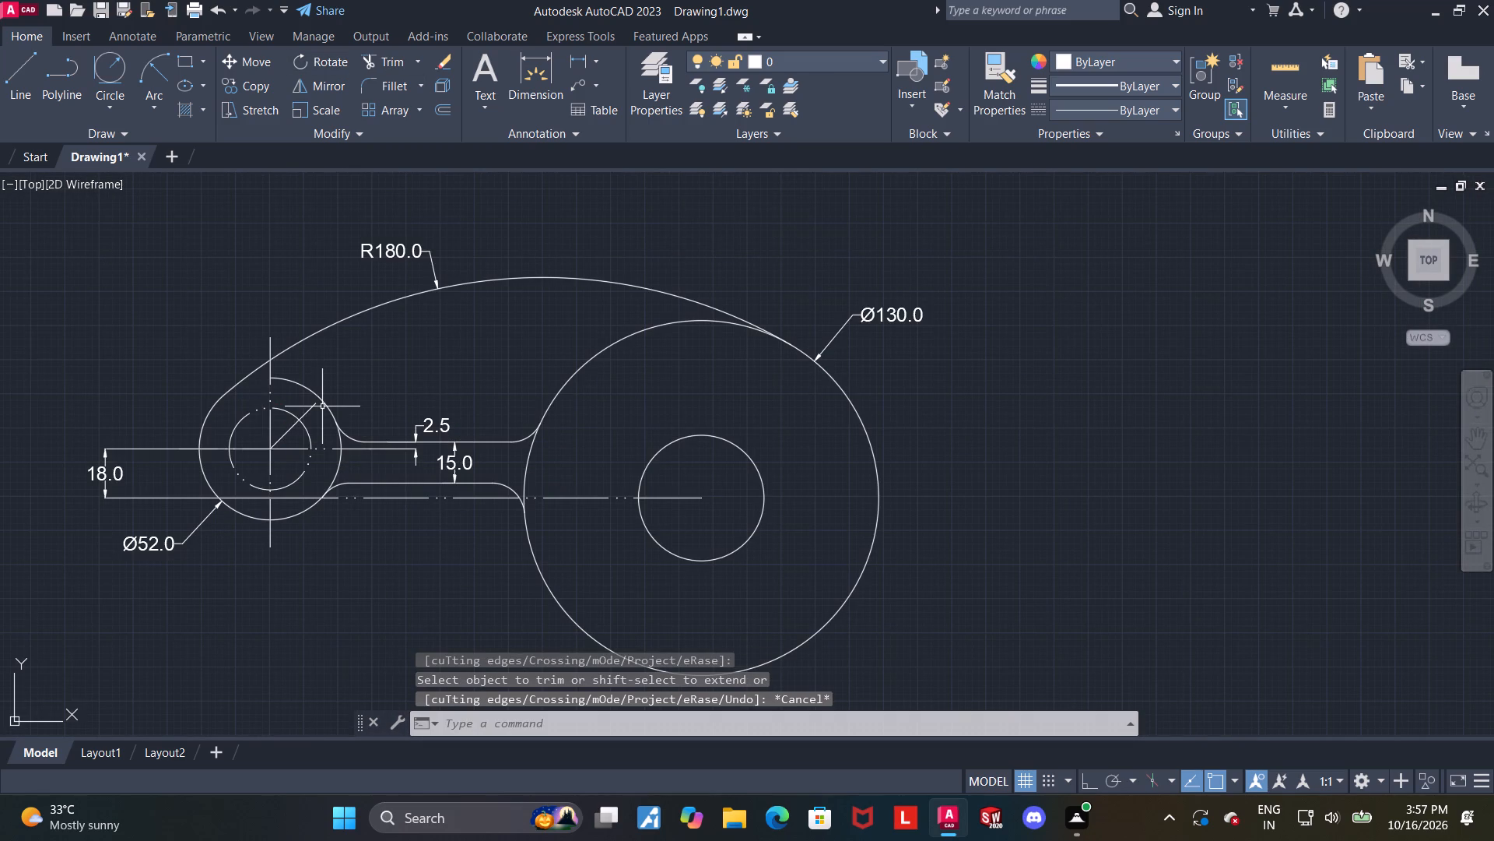
Change the linetype of the boss's 45° line to the dash-patterned ACAD linetype.
scroll(324, 406, down, 1)
scroll(293, 396, up, 2)
key(Escape)
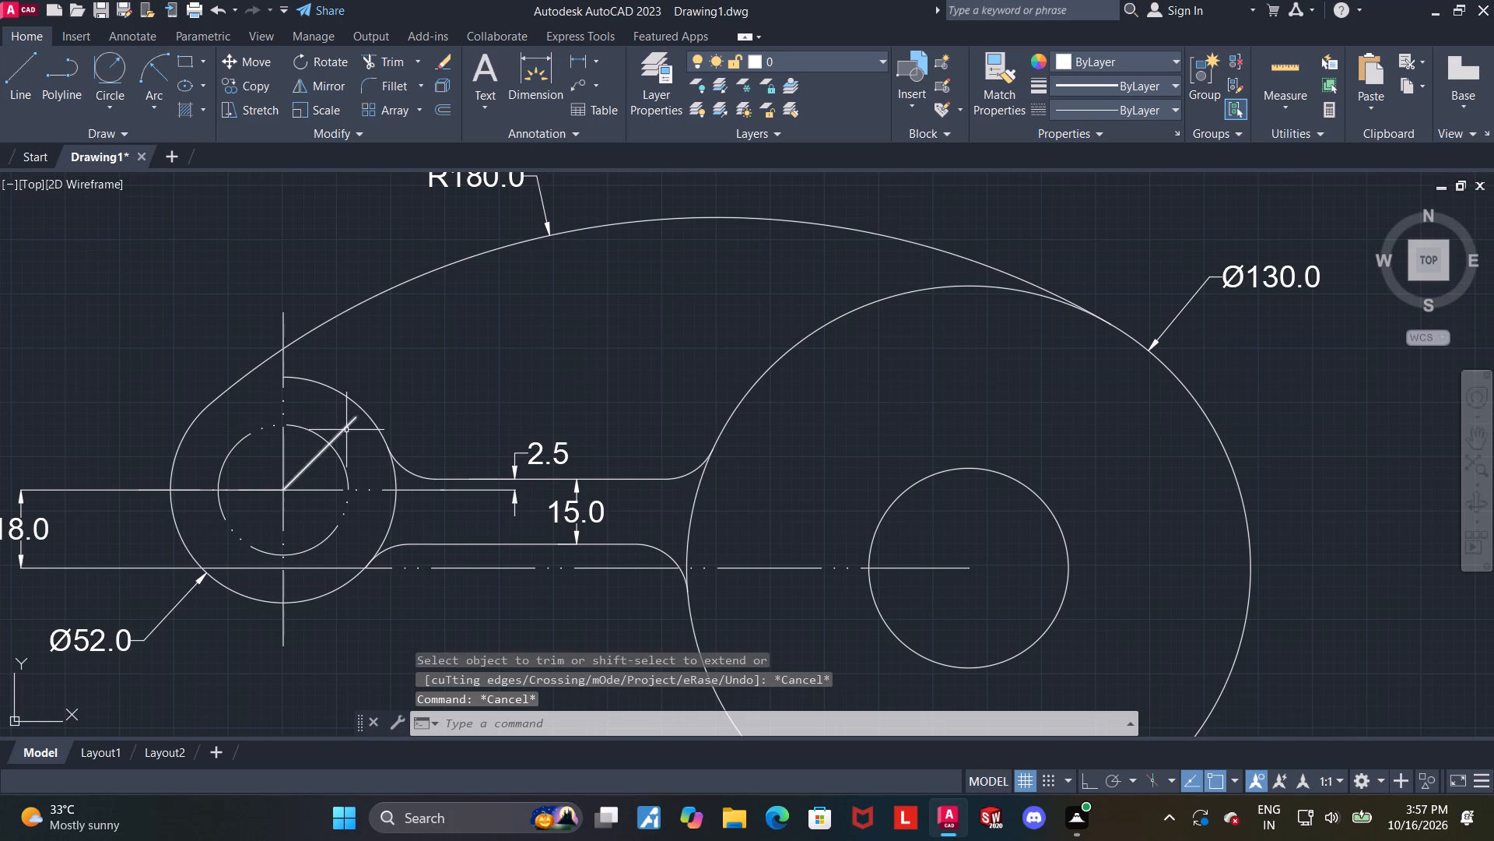
click(346, 429)
click(1126, 114)
click(1117, 168)
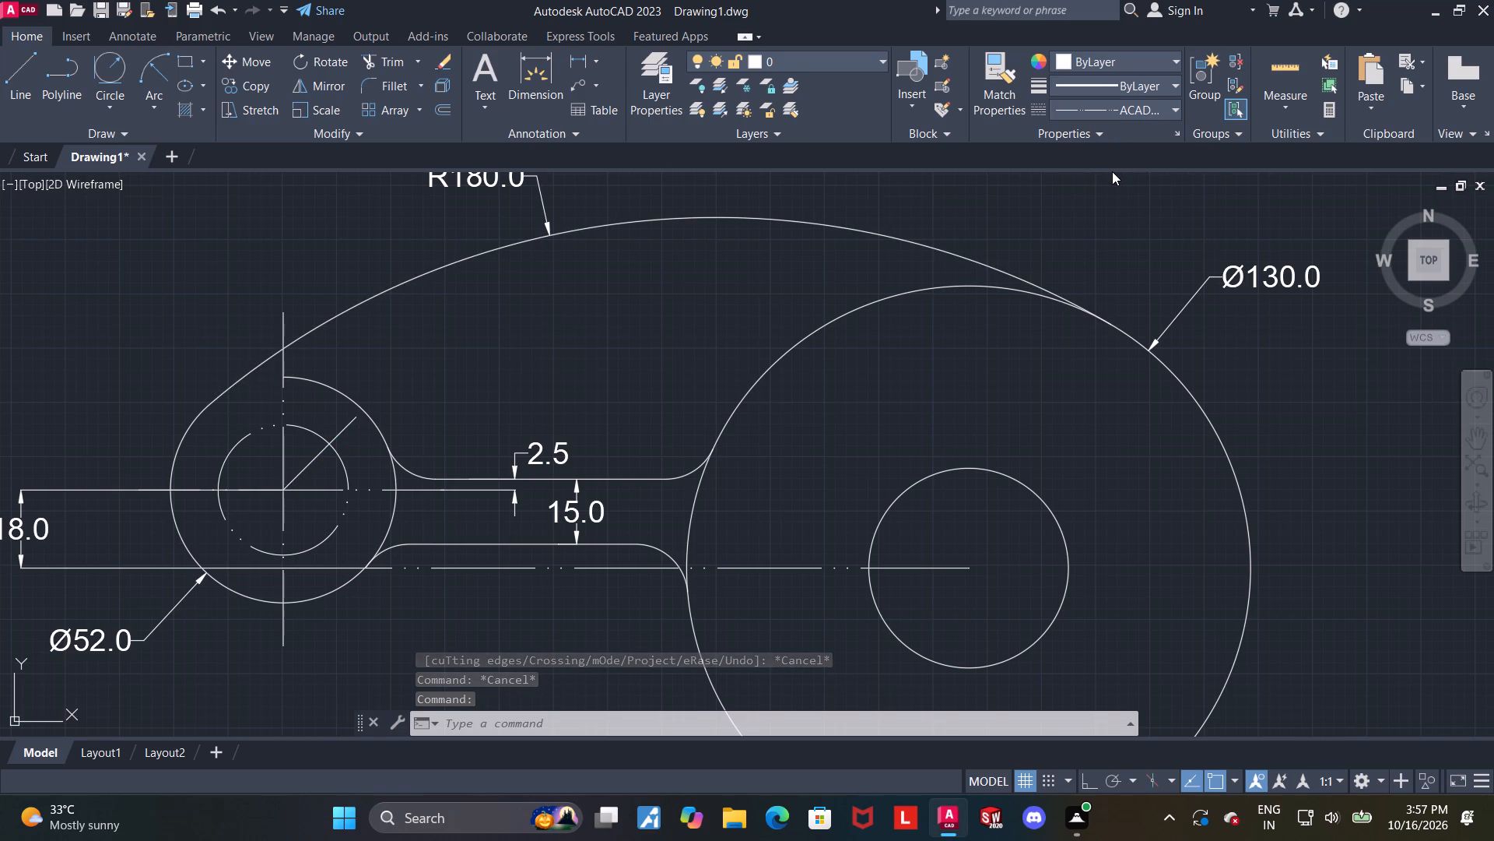
scroll(1115, 213, down, 1)
scroll(782, 357, up, 1)
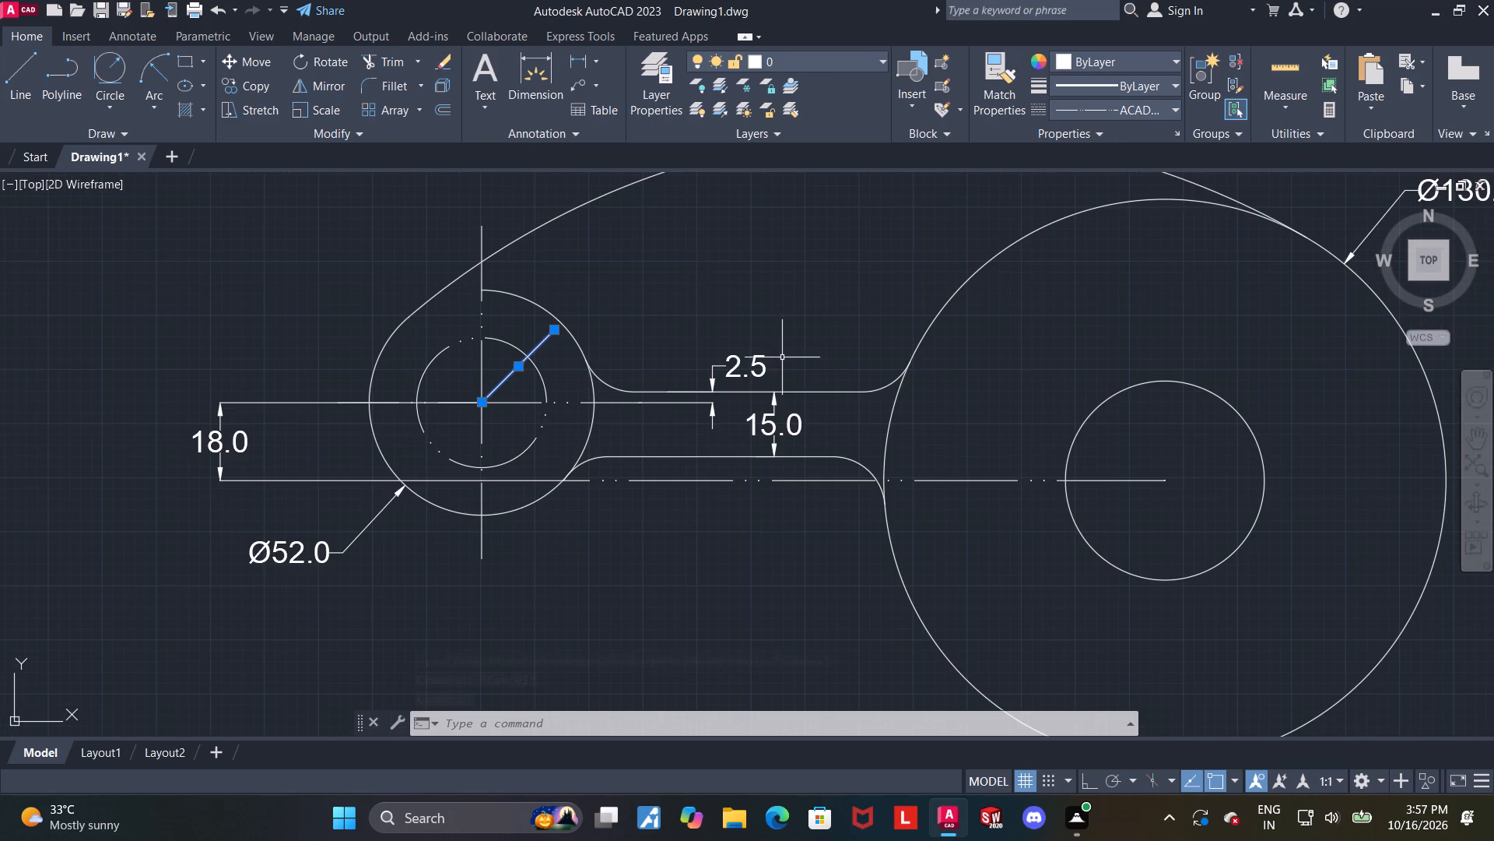
key(Escape)
key(Escape)
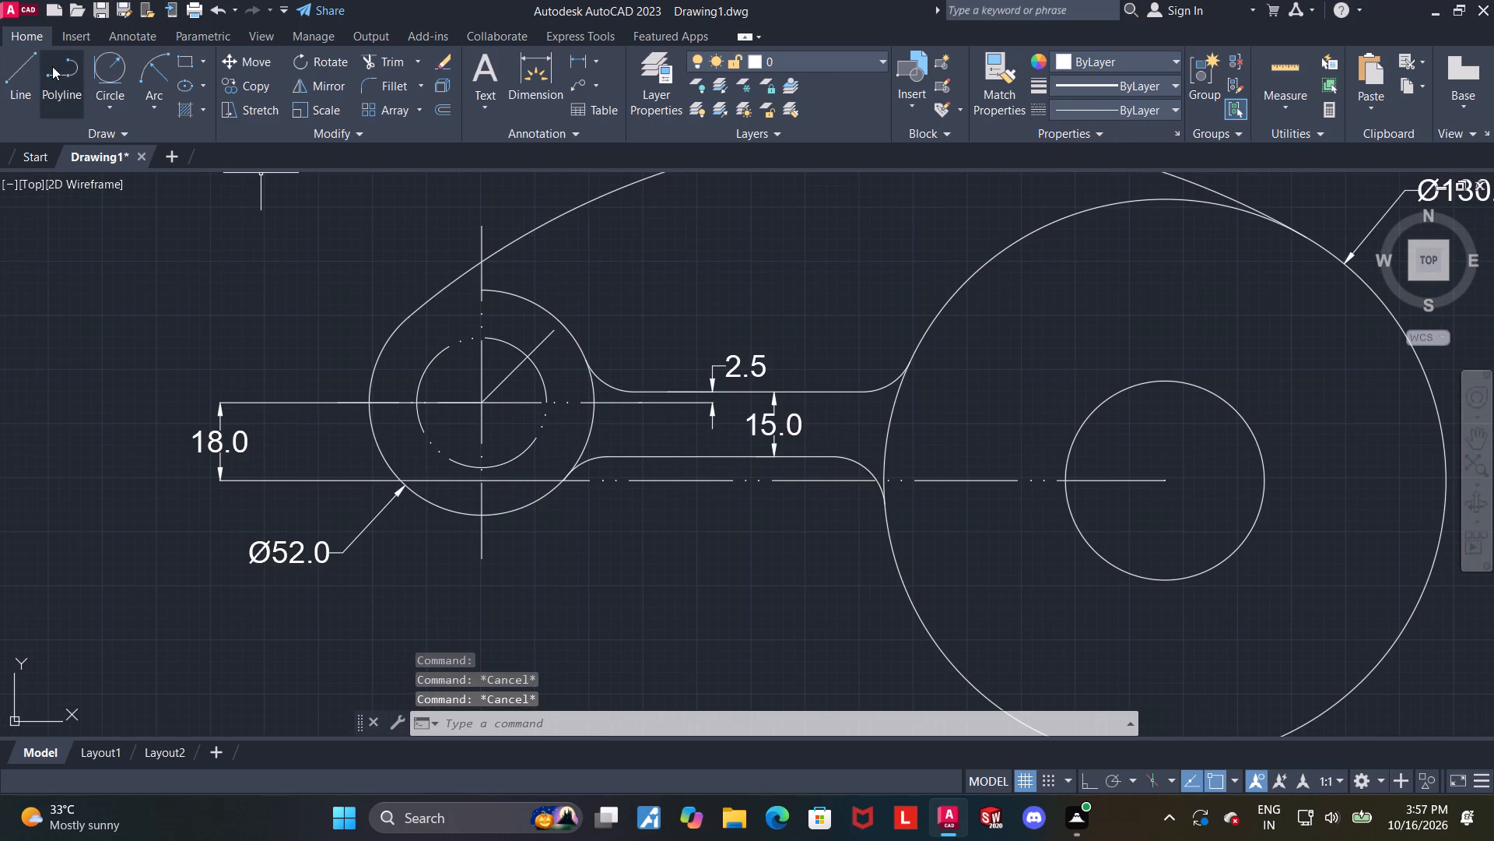
Draw a line about 74 long at 125° from the centre of the 130-diameter circle.
click(14, 62)
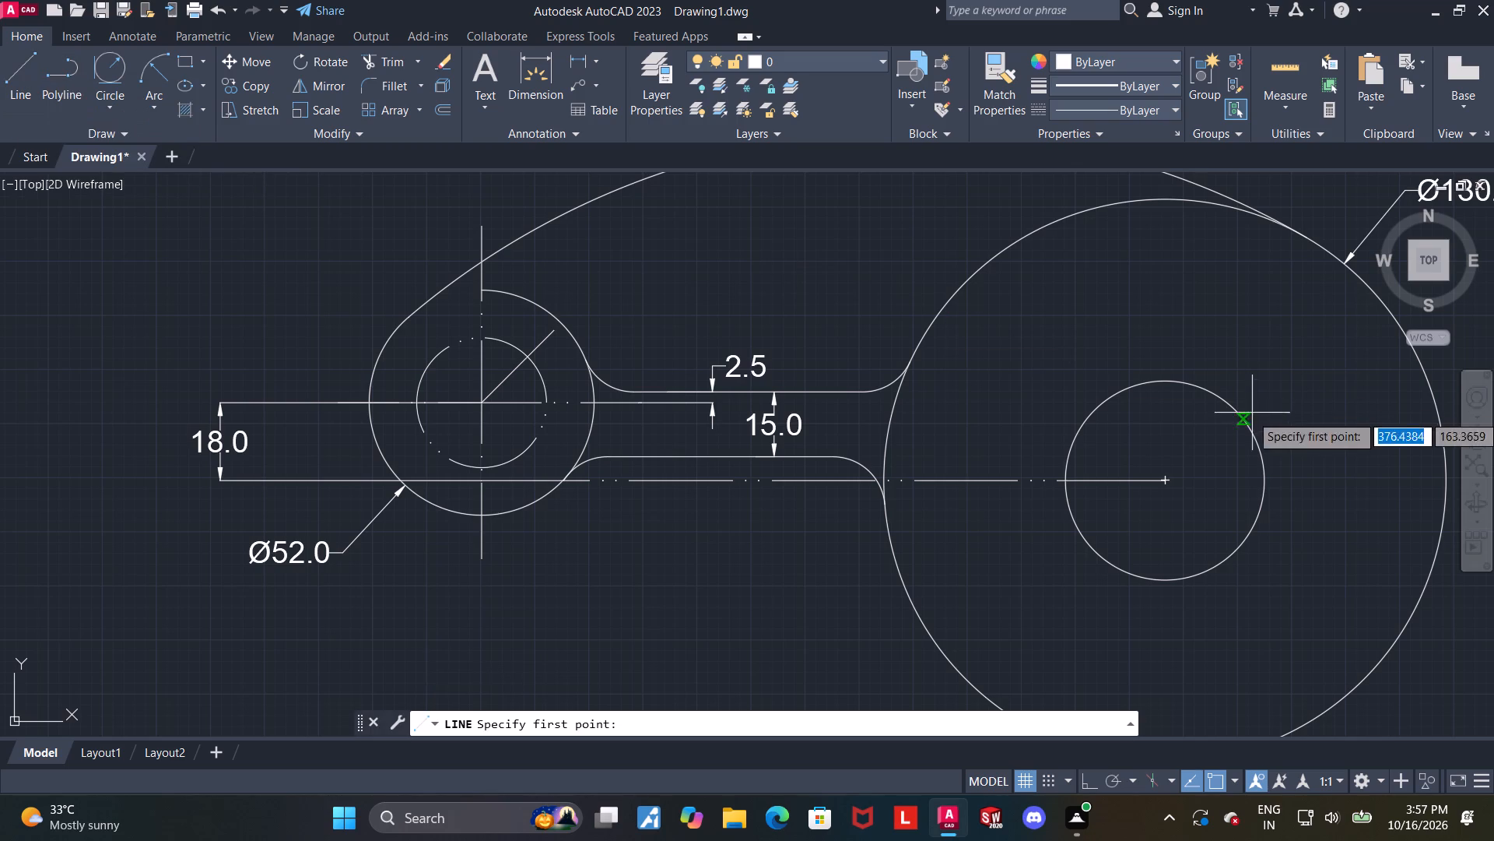
scroll(1165, 477, up, 5)
scroll(1092, 544, up, 4)
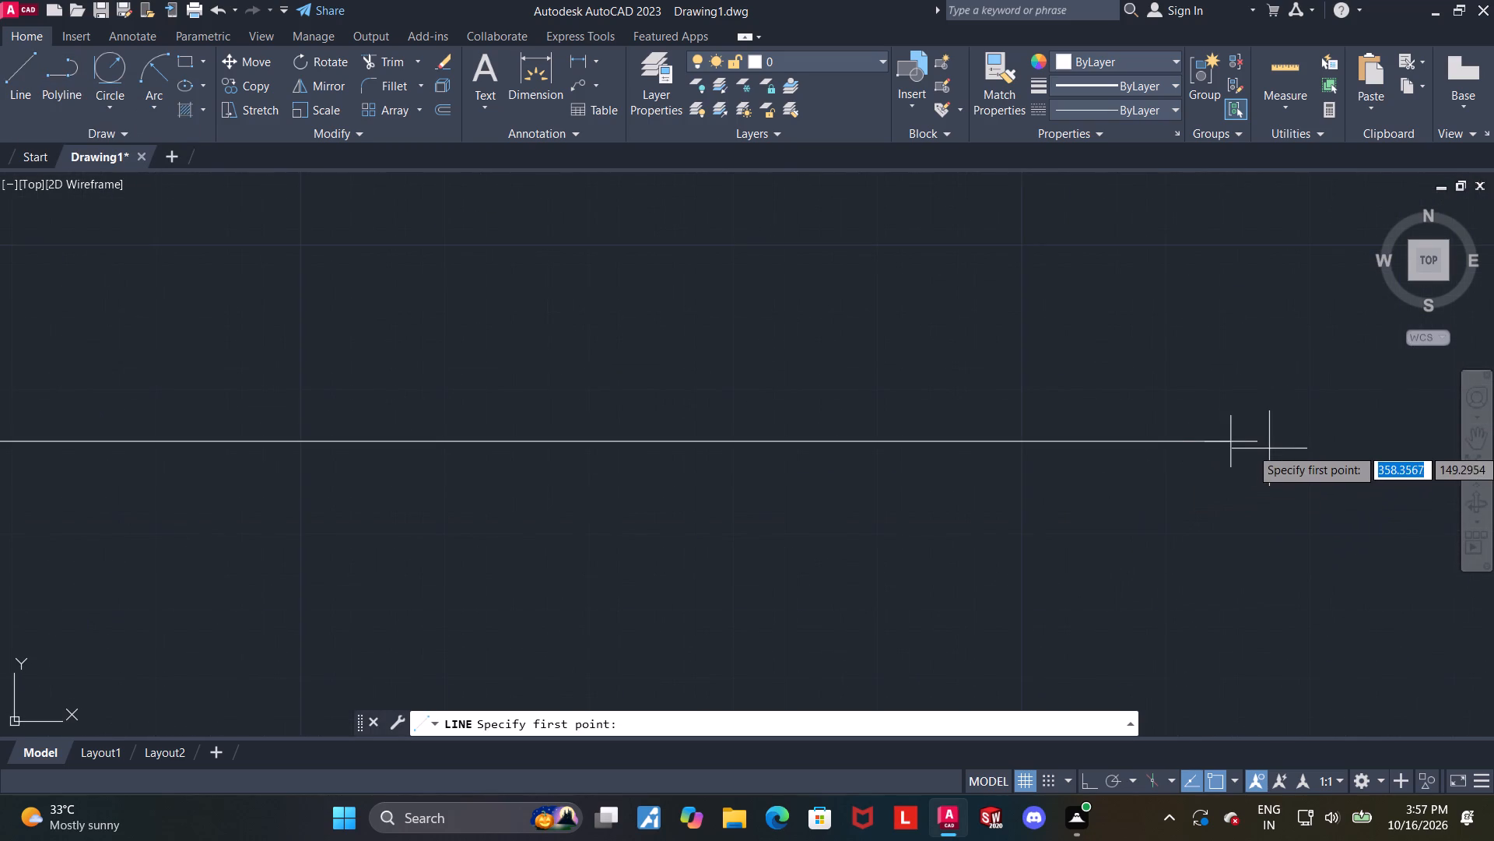
click(1227, 444)
scroll(1227, 444, down, 10)
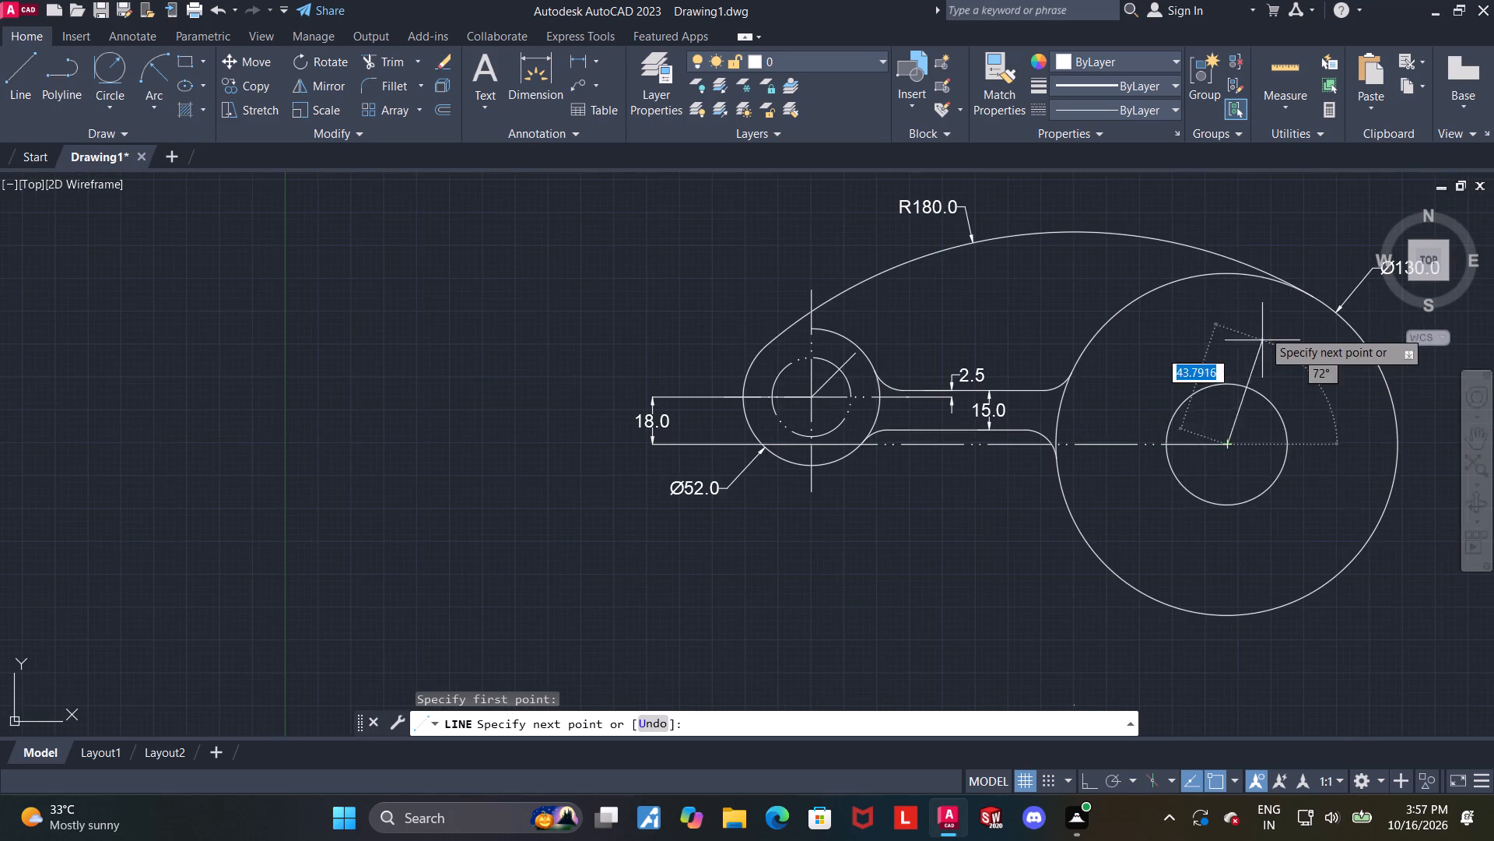
scroll(1243, 295, up, 2)
key(Tab)
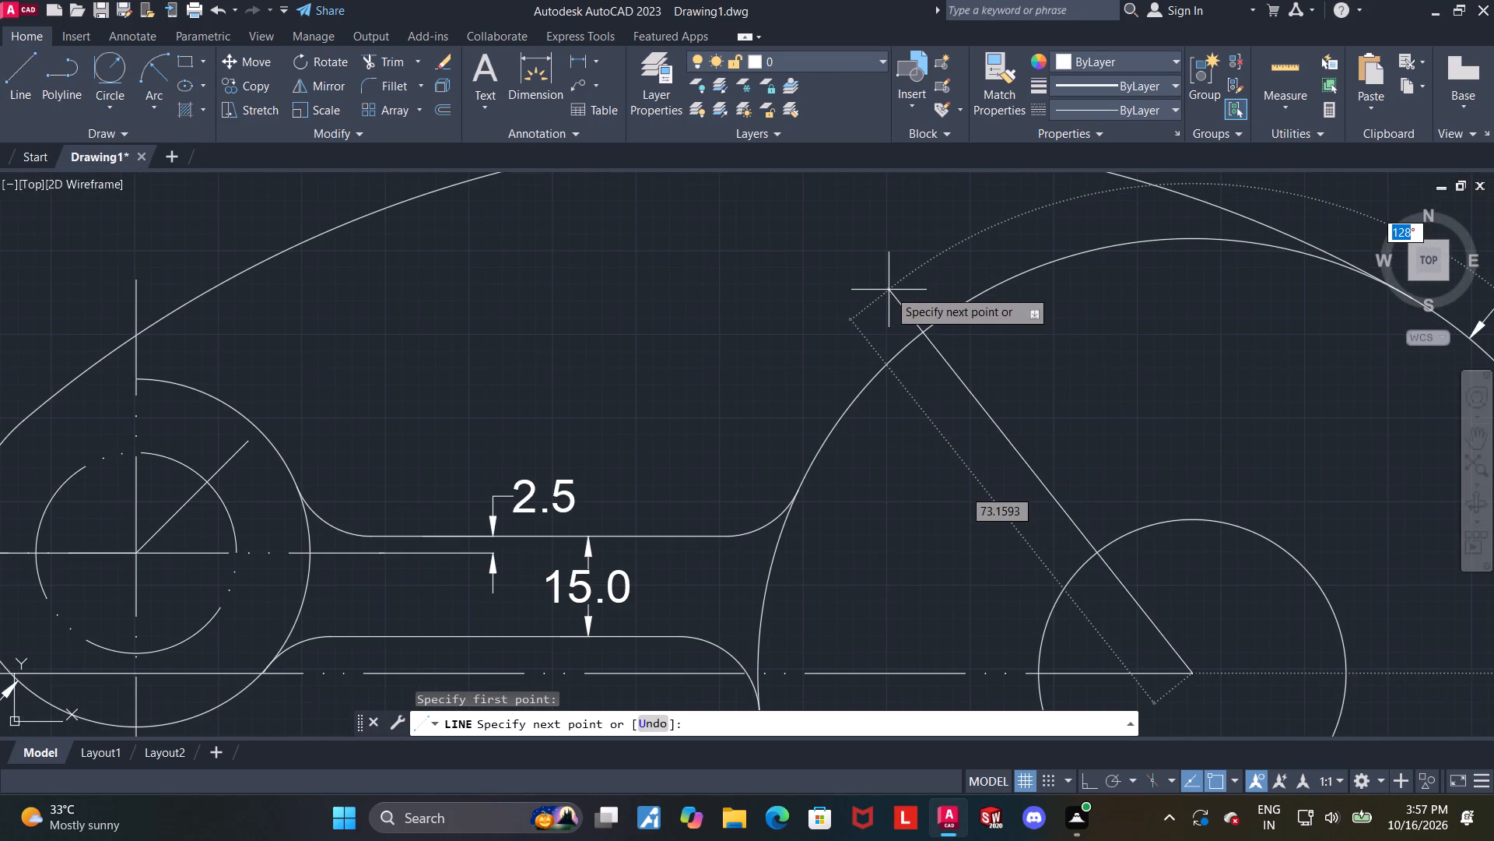
text(12)
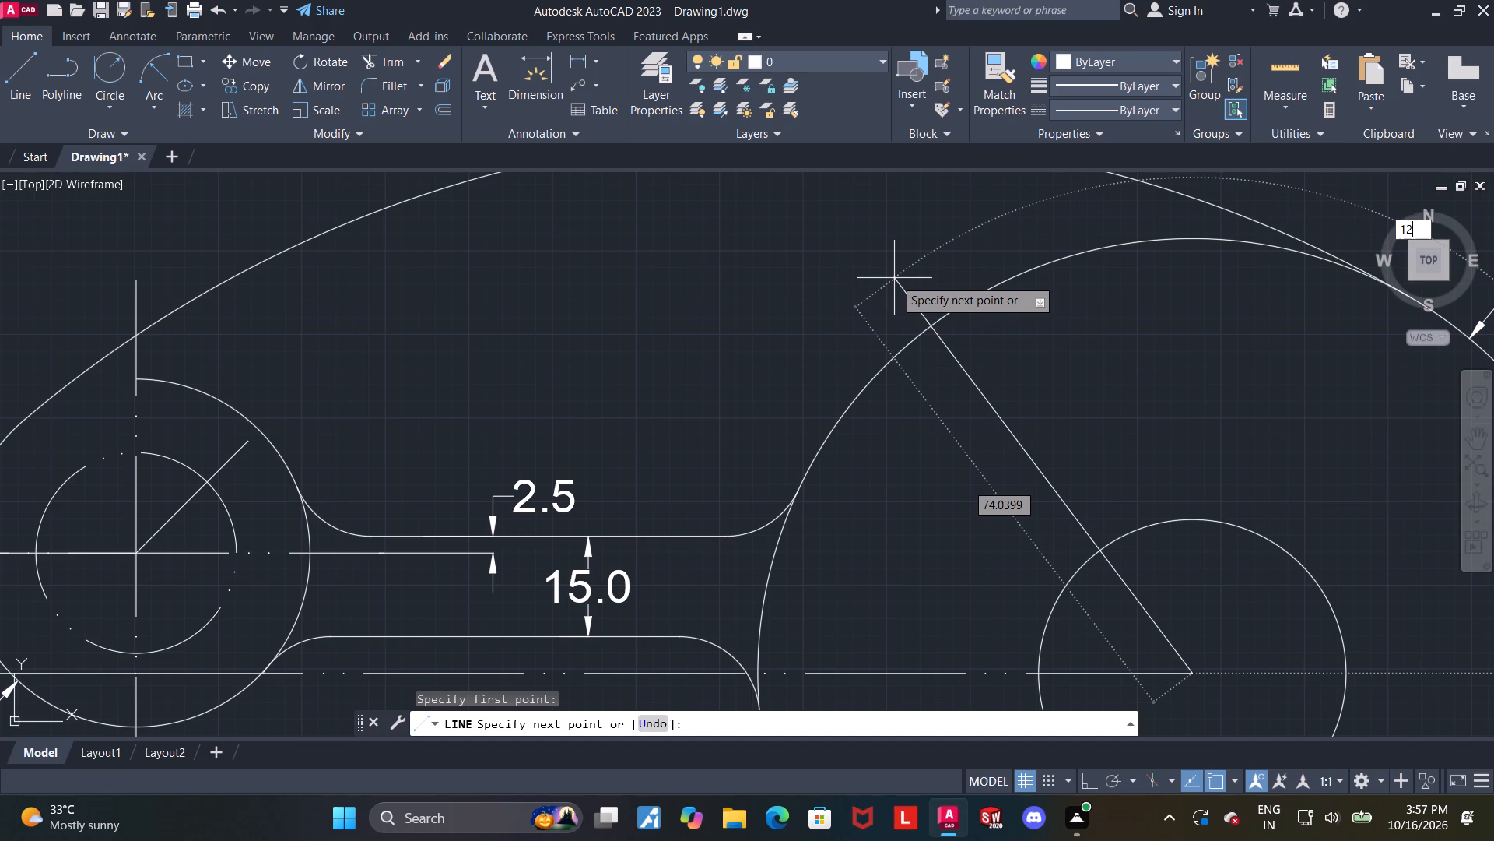
key(5)
key(Return)
key(Escape)
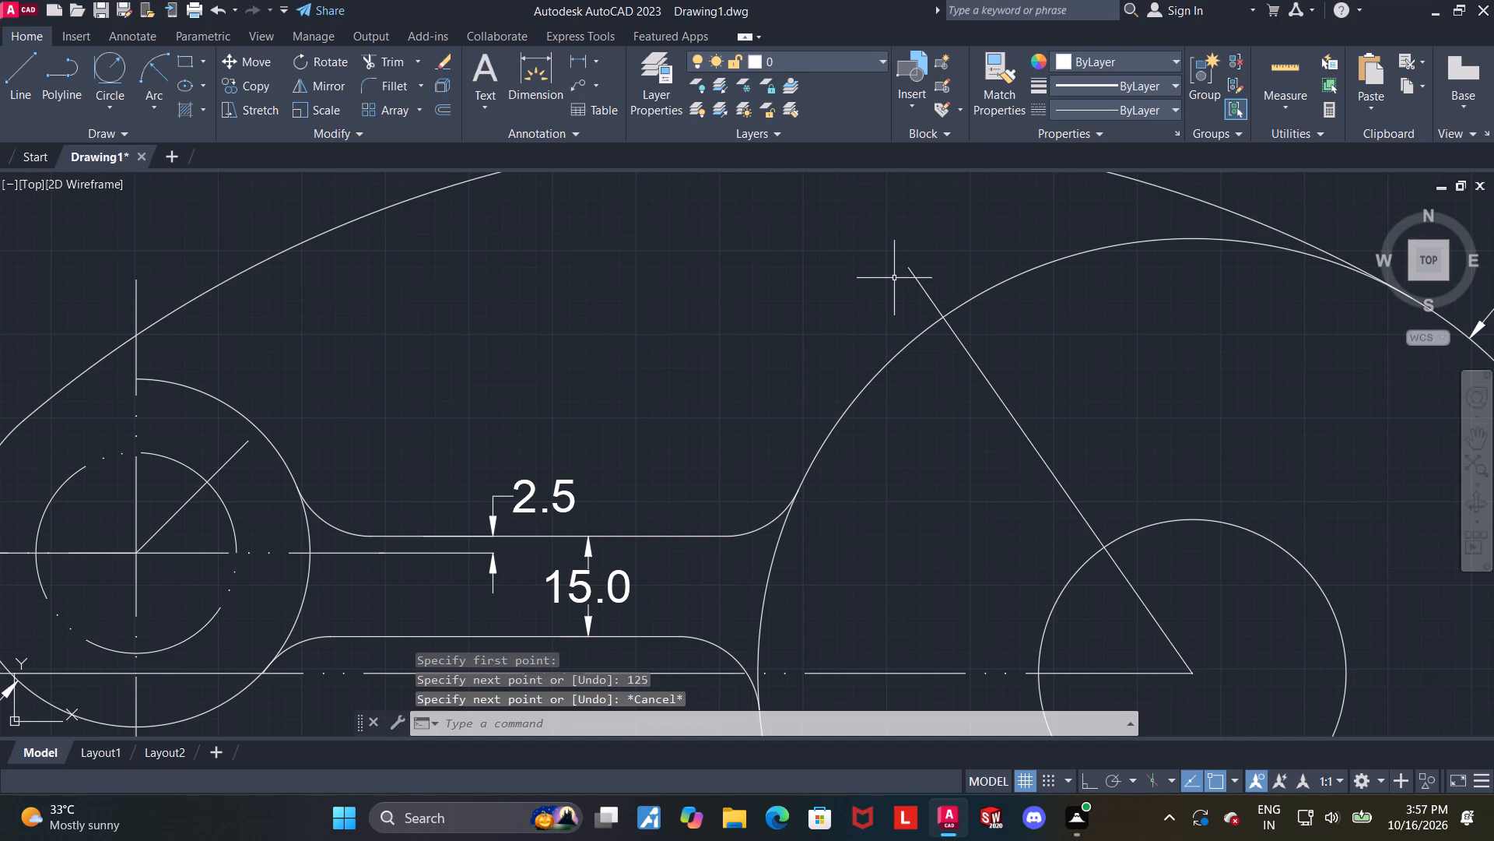
key(Escape)
Change the linetype of the 125° line to ACAD_ISO05W100.
click(922, 285)
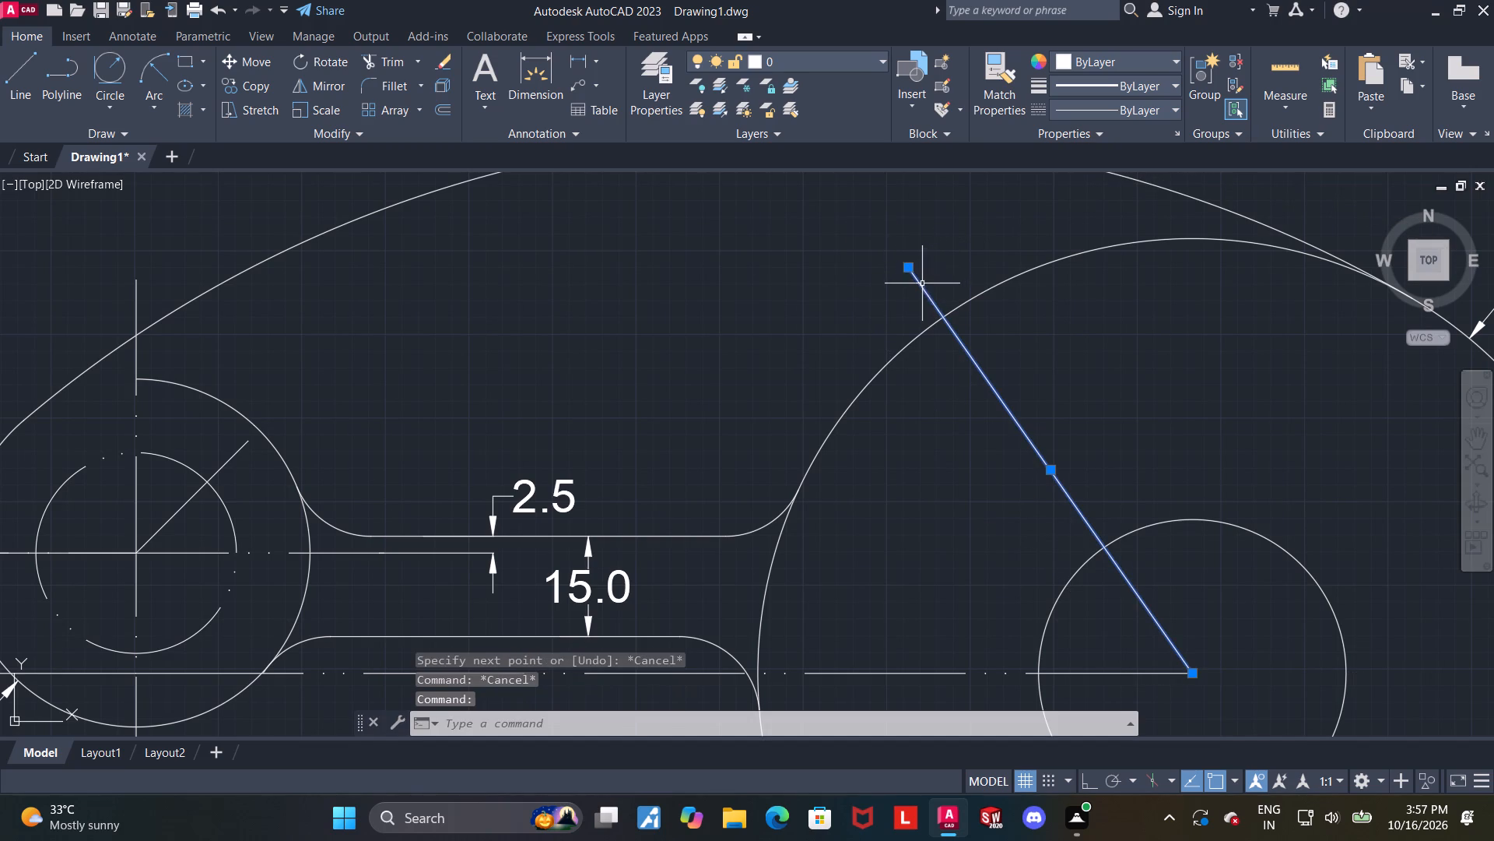
click(1108, 117)
click(1106, 183)
key(Escape)
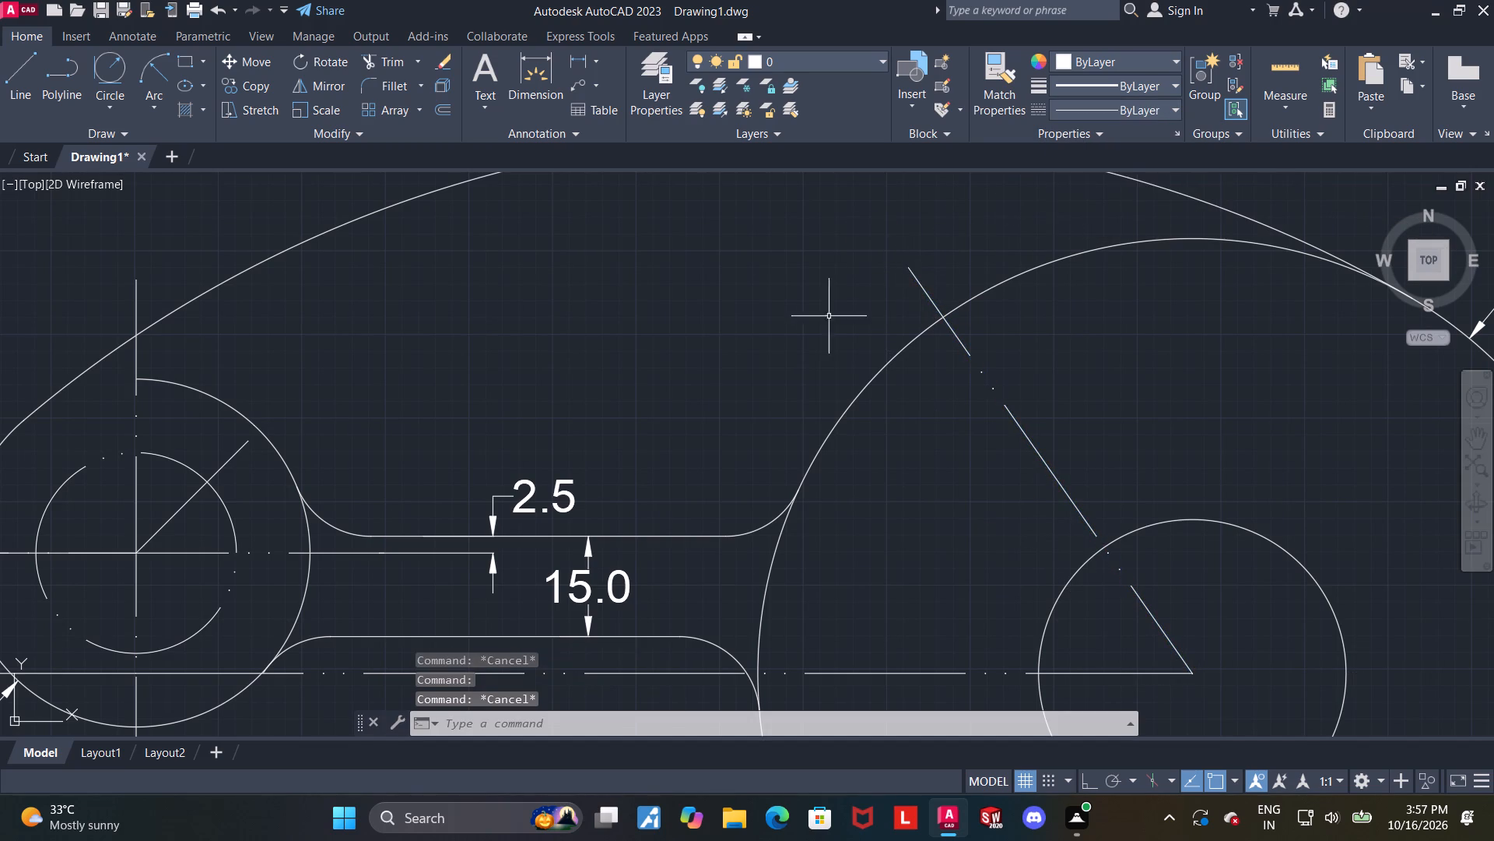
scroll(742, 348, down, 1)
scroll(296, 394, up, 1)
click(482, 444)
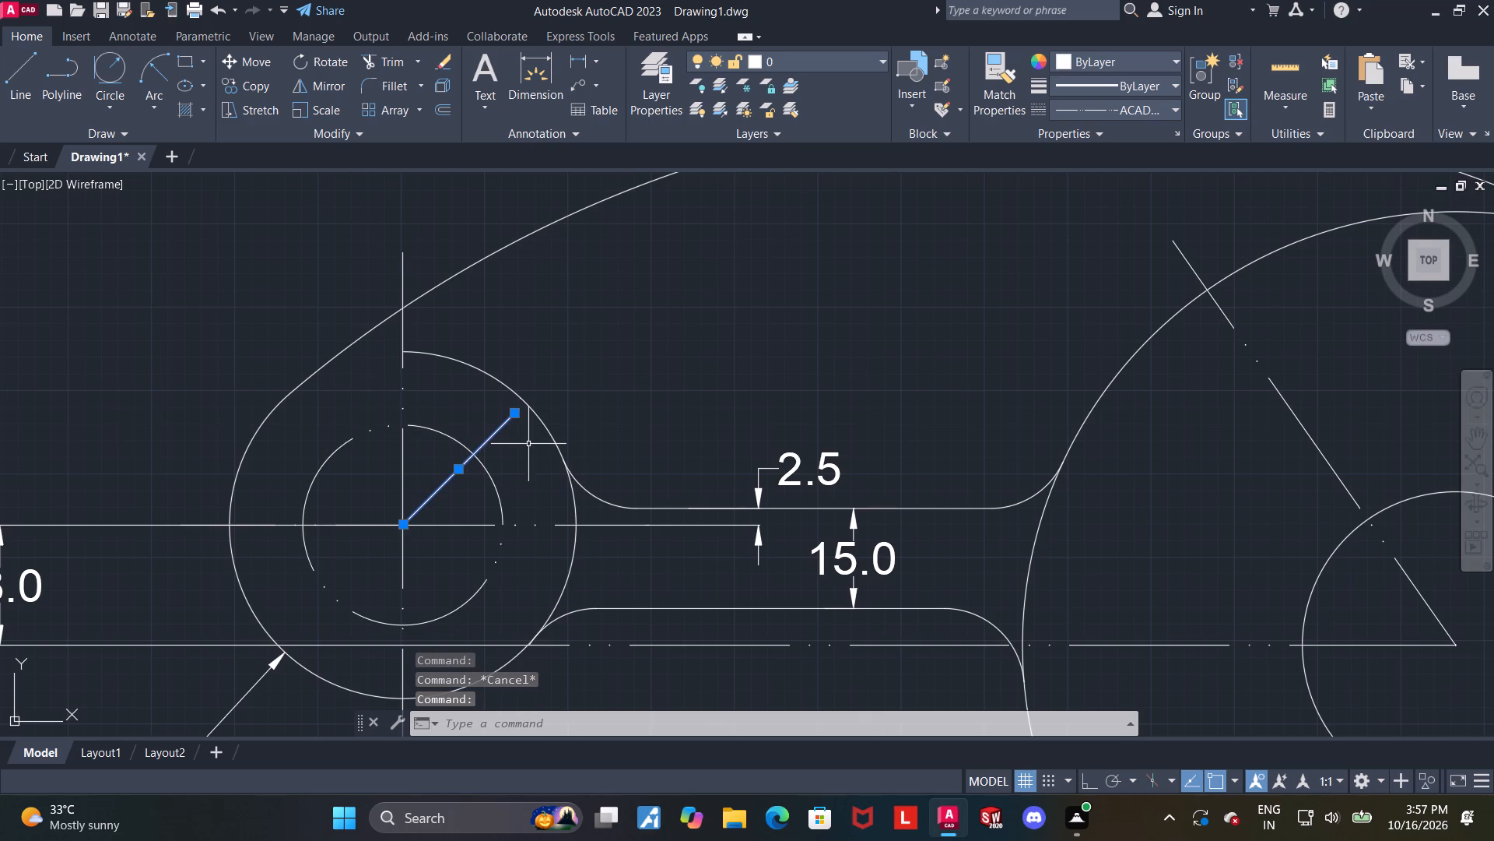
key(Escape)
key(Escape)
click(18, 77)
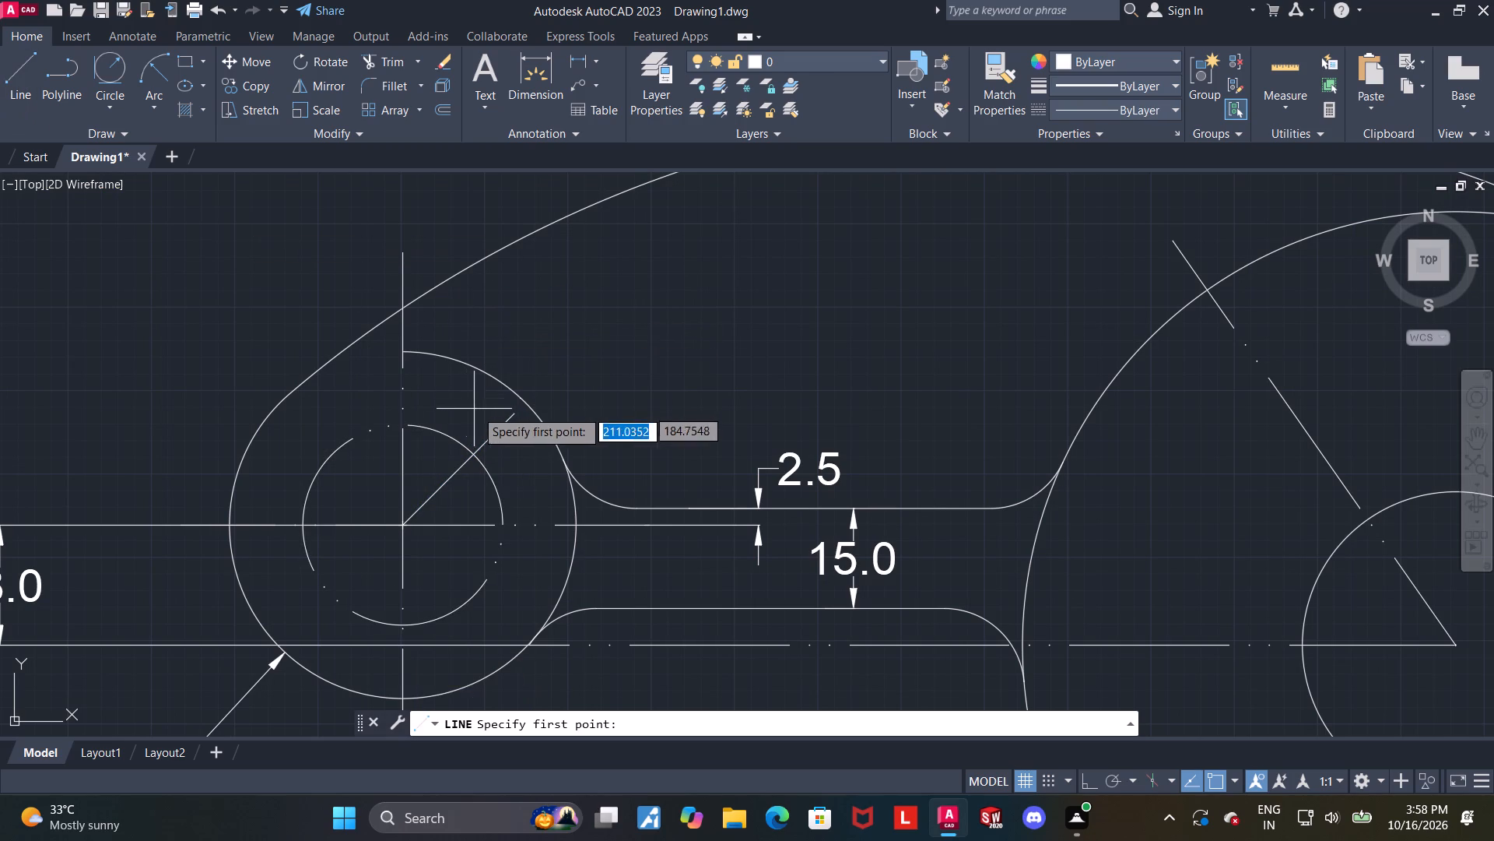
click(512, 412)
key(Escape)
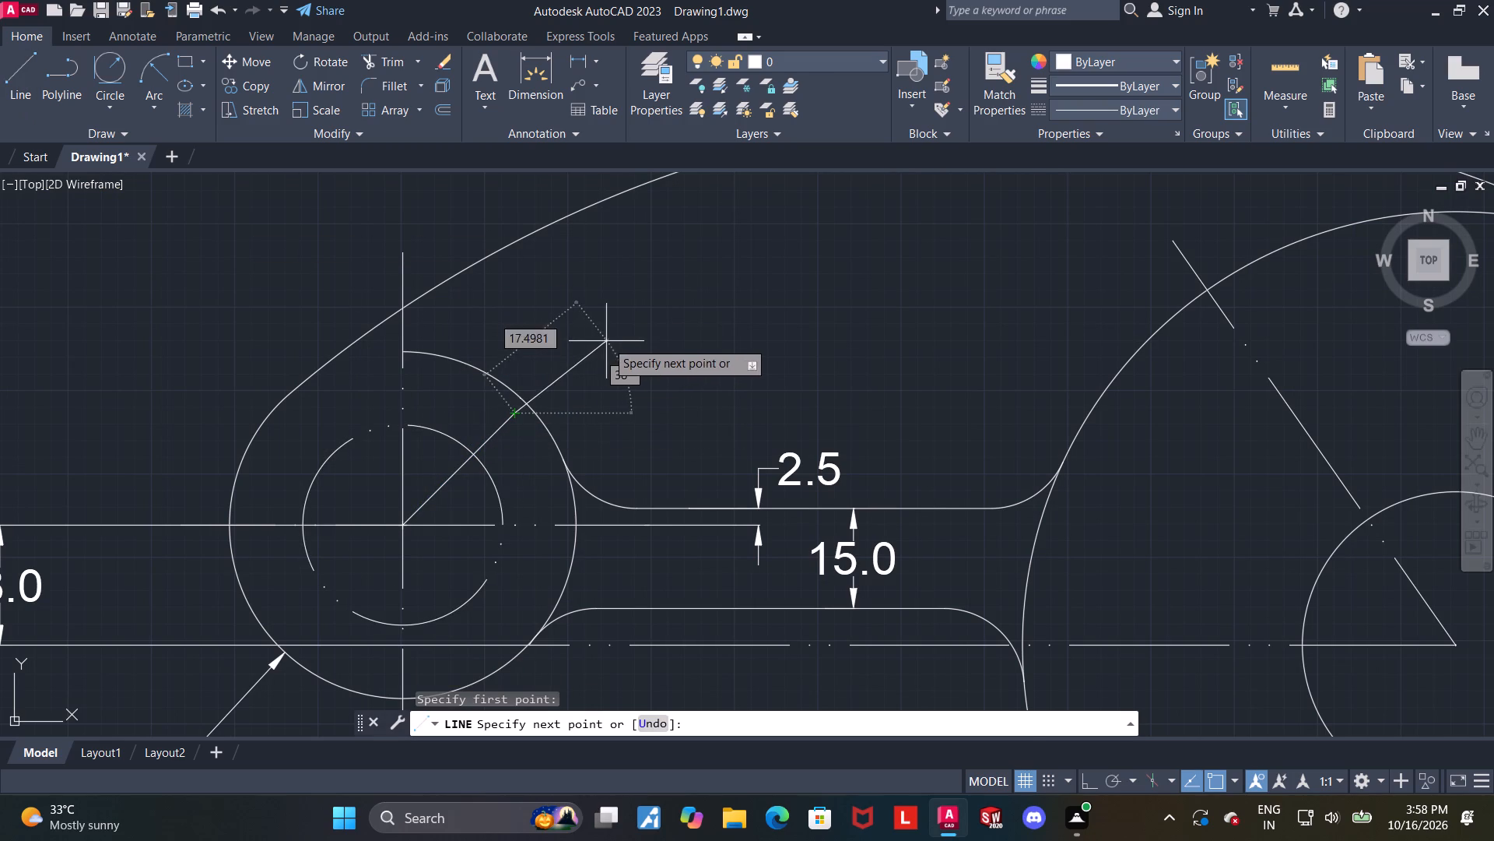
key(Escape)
Delete the short 45° line inside the 52-diameter boss.
click(486, 447)
key(Delete)
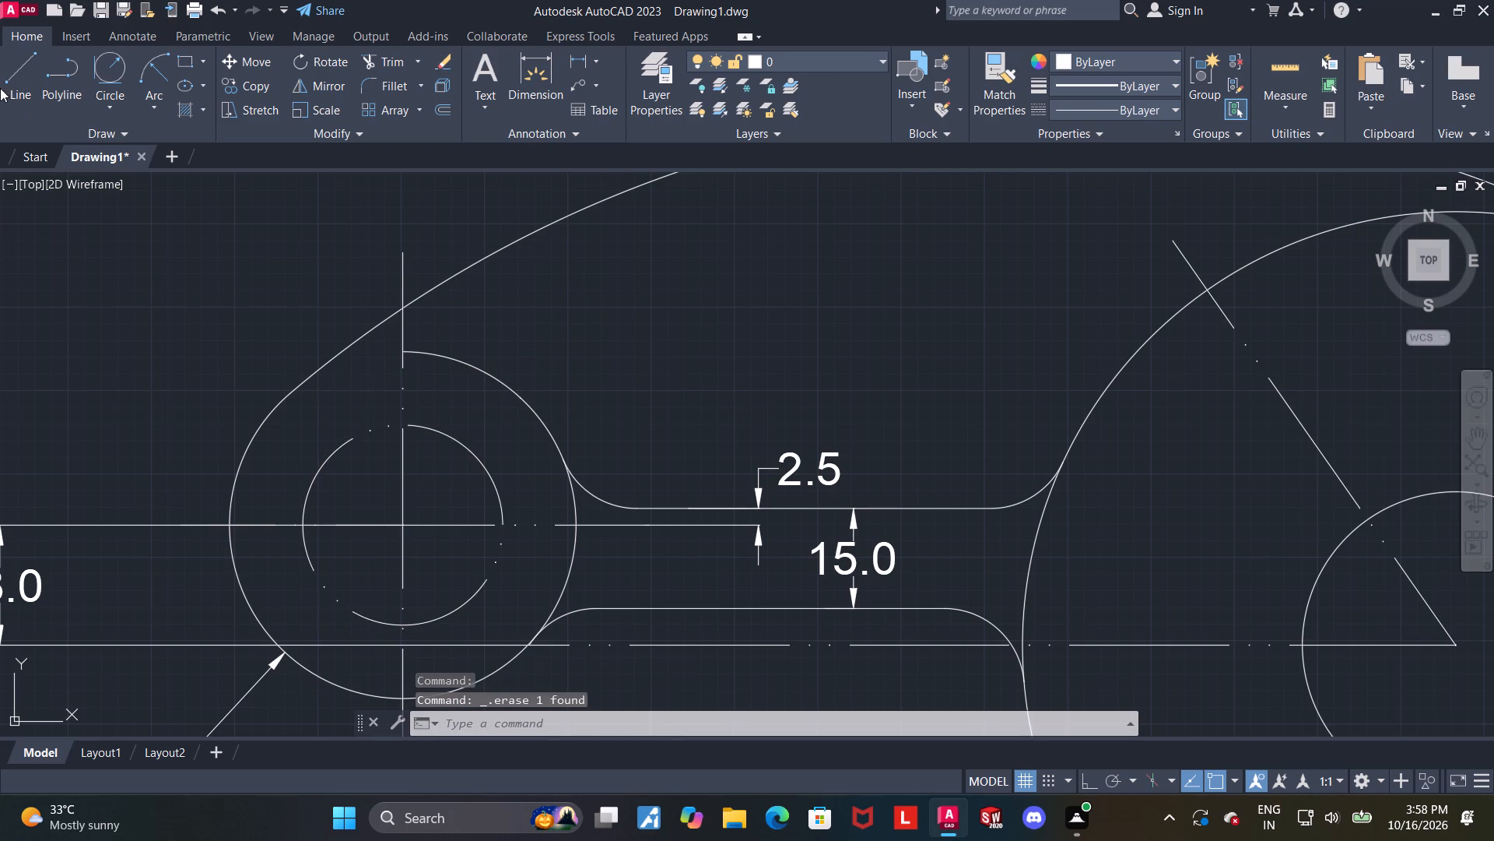
Draw a longer 45° line from the 52-diameter boss's centre, reaching past the boss's outline.
click(8, 82)
scroll(402, 515, up, 3)
scroll(365, 580, up, 4)
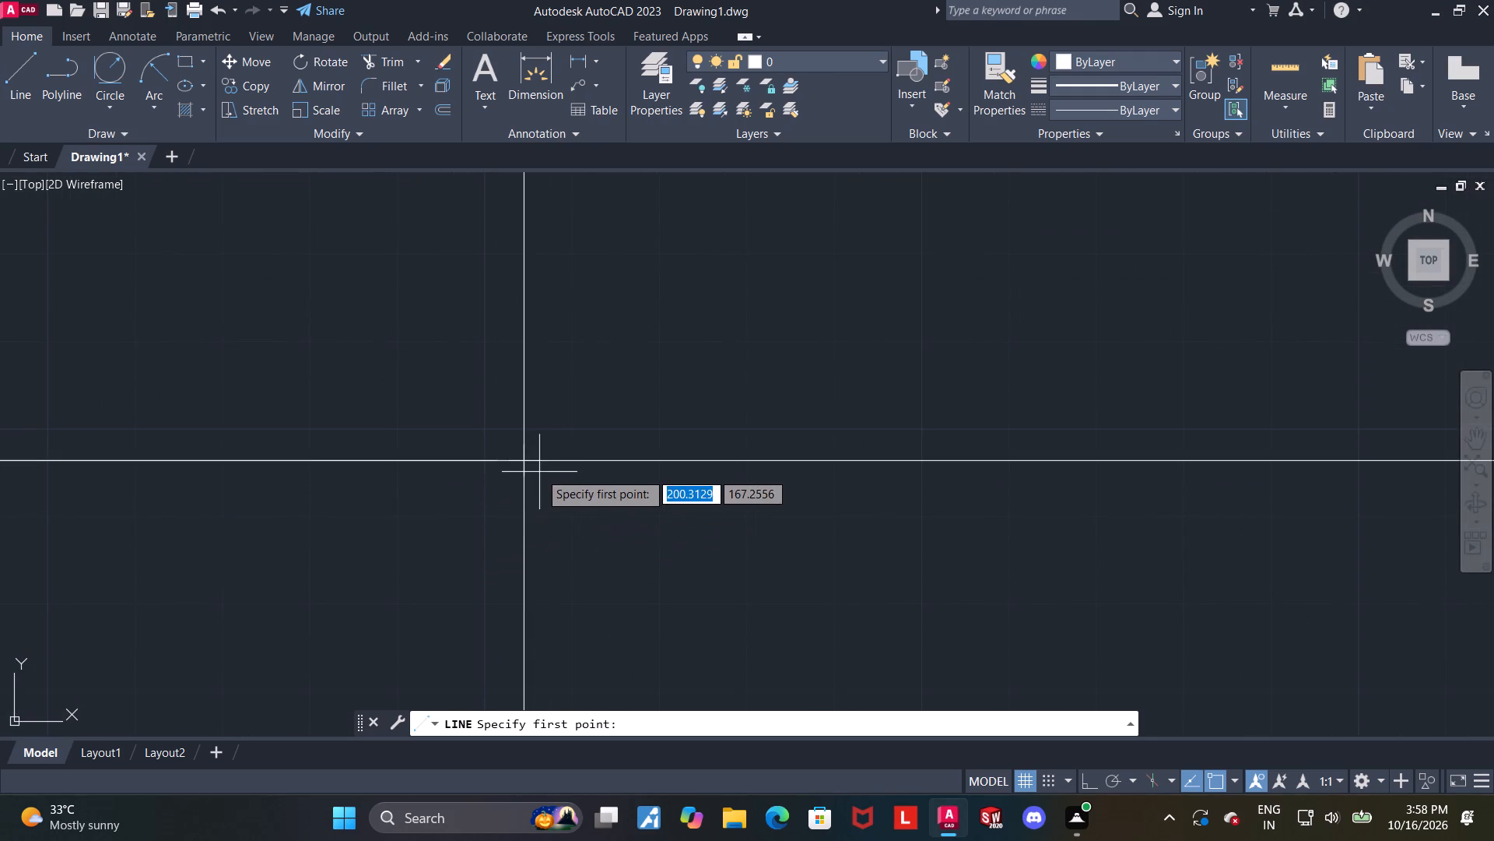
scroll(538, 471, up, 5)
click(356, 390)
scroll(359, 394, down, 2)
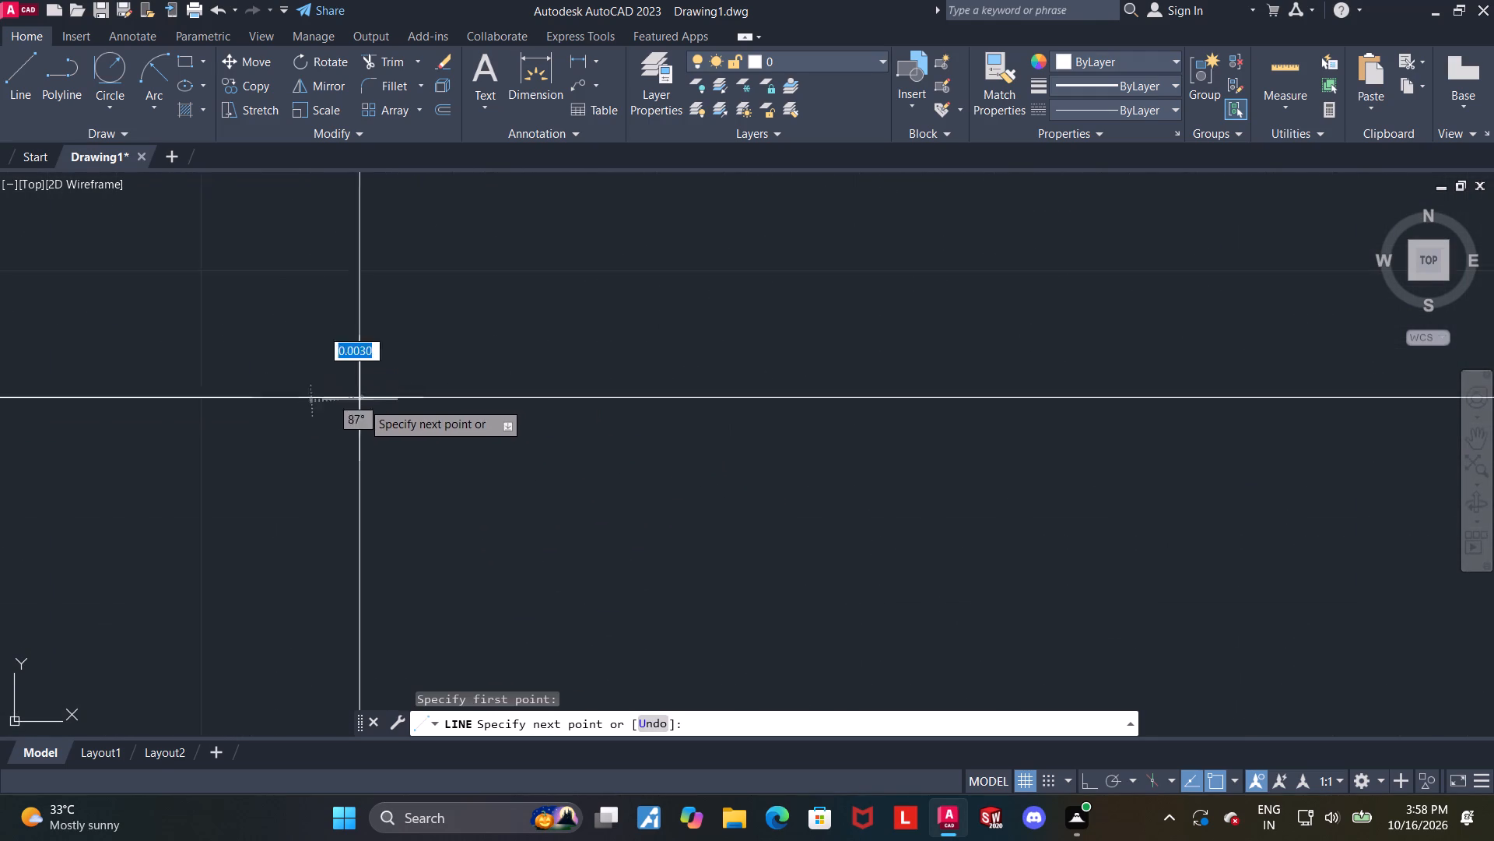
scroll(363, 403, down, 11)
key(Tab)
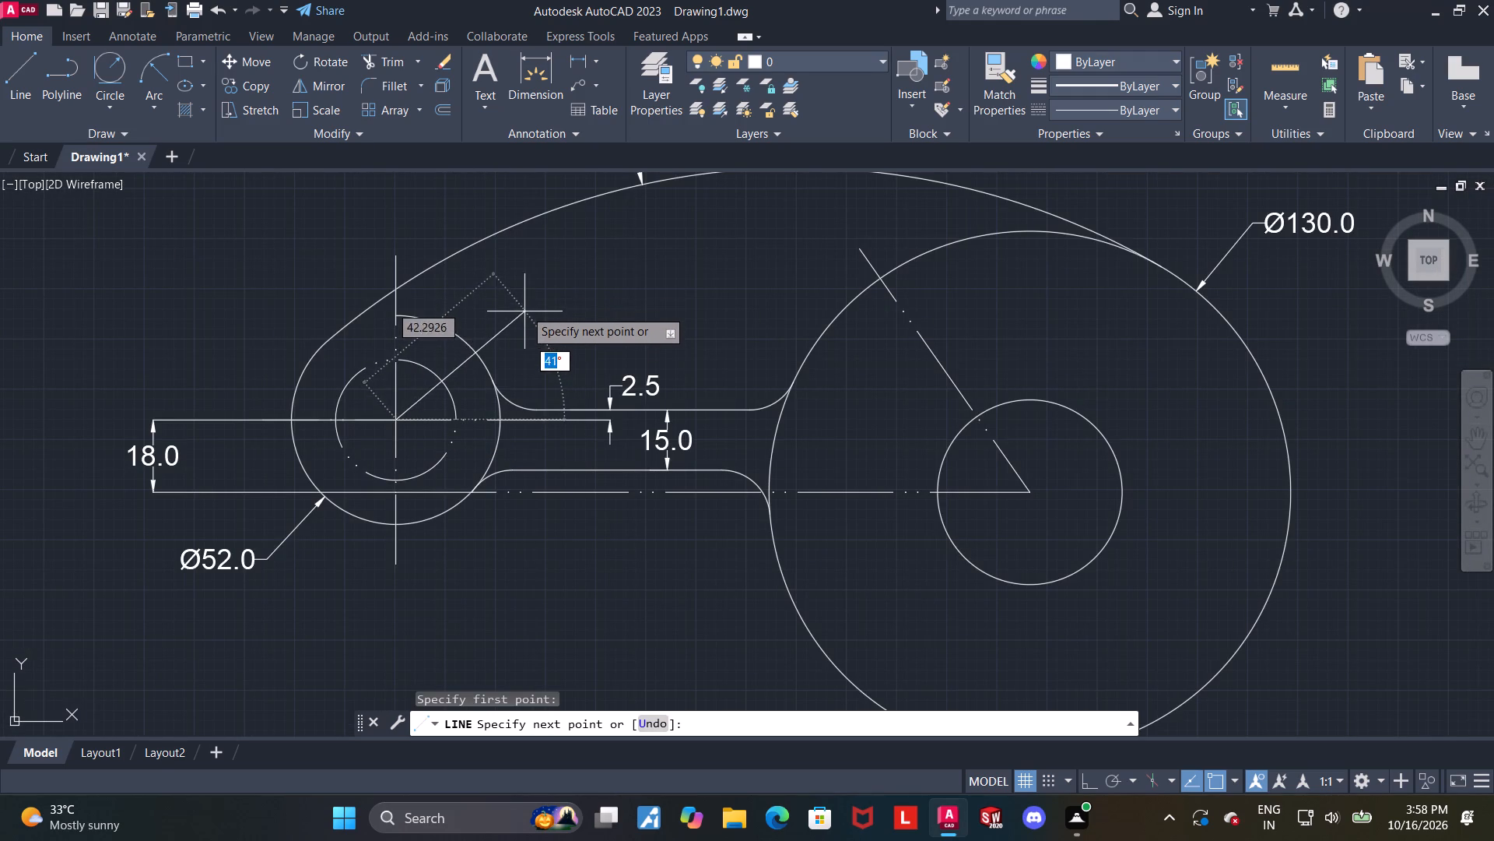
text(45)
key(Return)
key(Escape)
key(Escape)
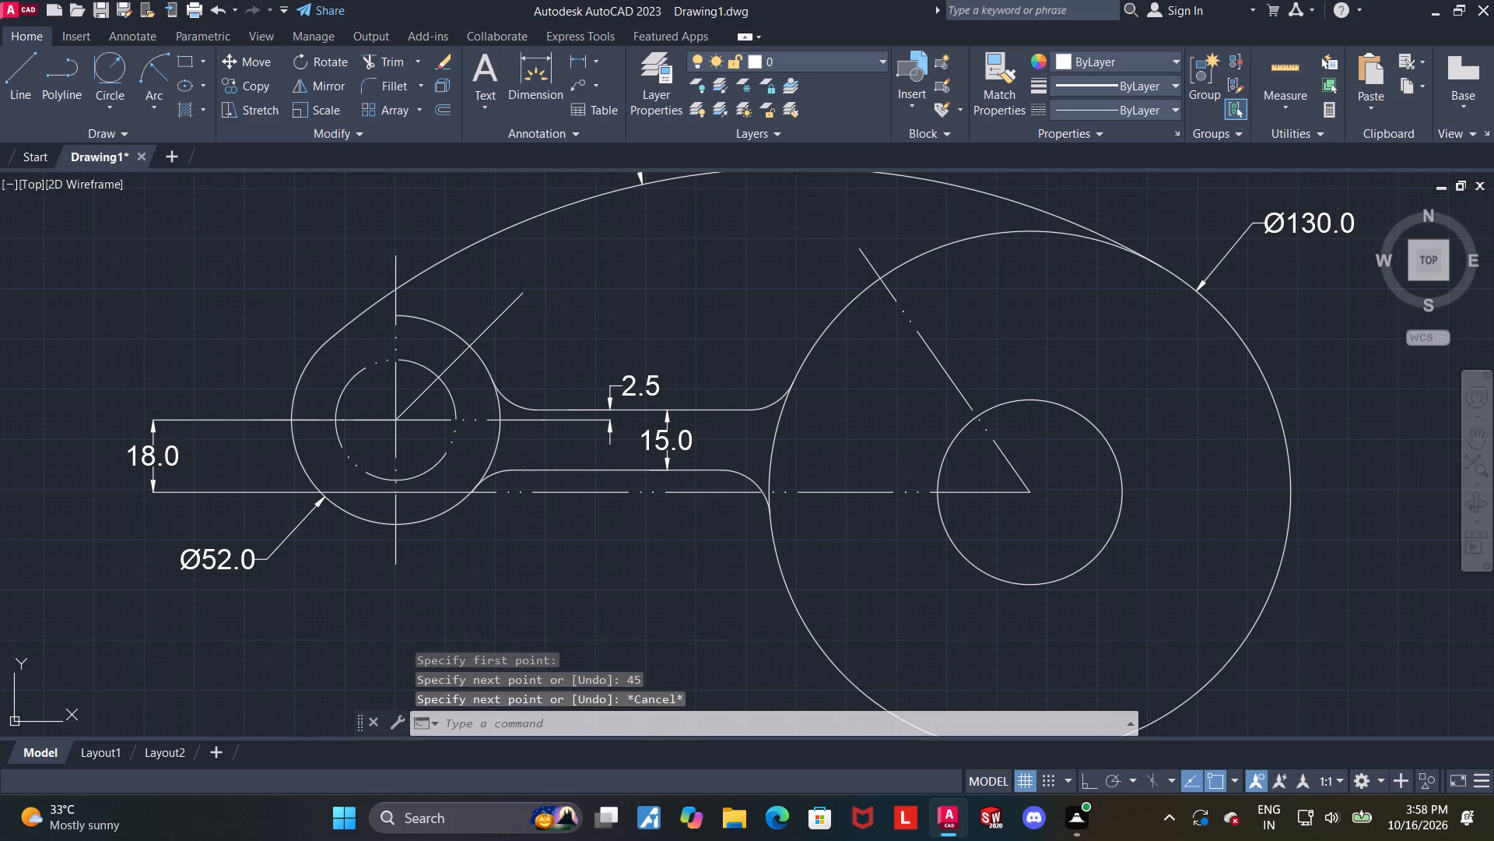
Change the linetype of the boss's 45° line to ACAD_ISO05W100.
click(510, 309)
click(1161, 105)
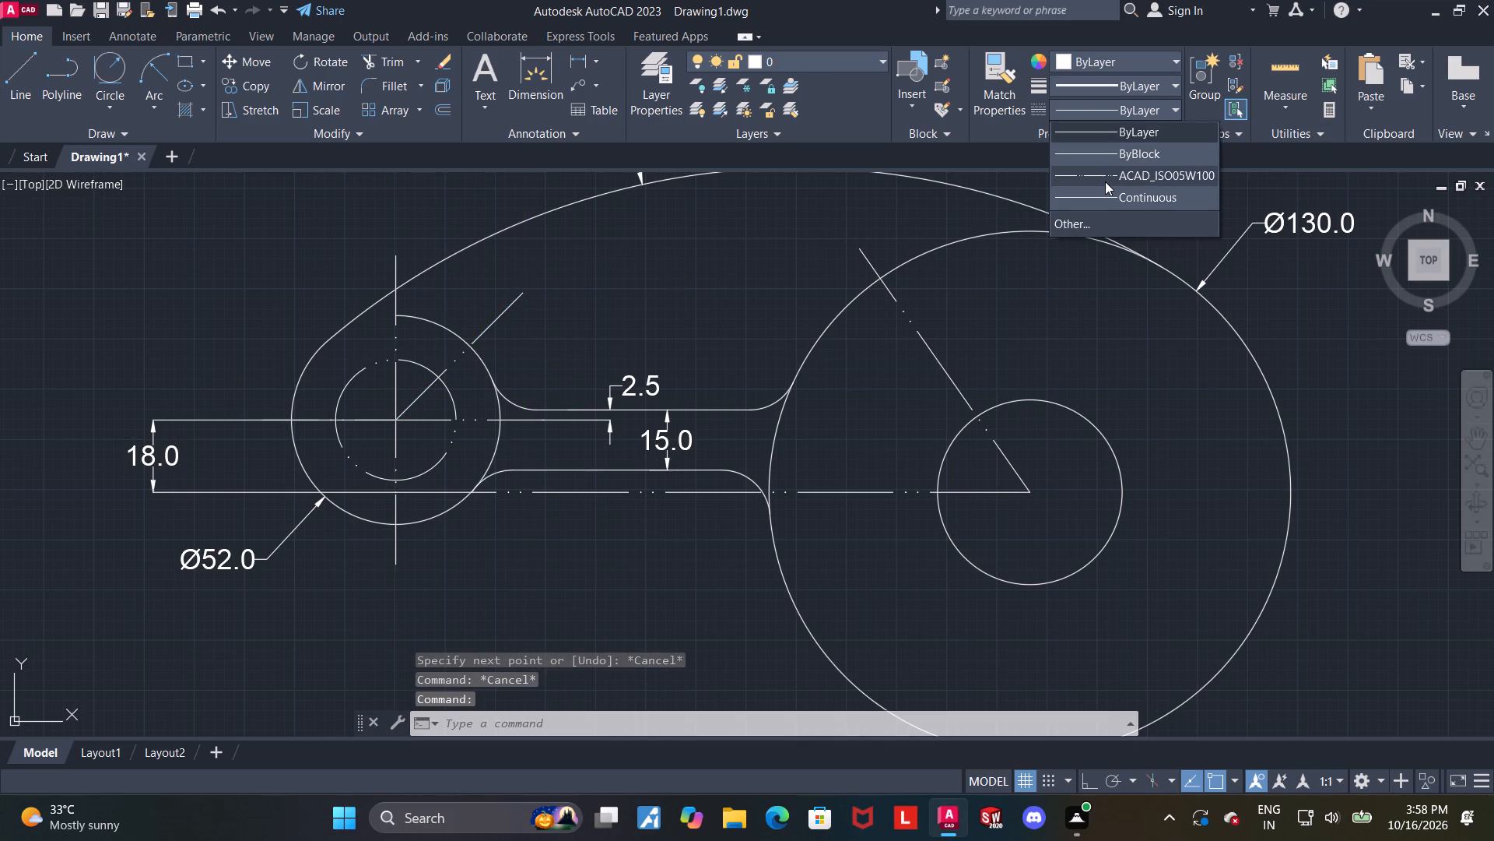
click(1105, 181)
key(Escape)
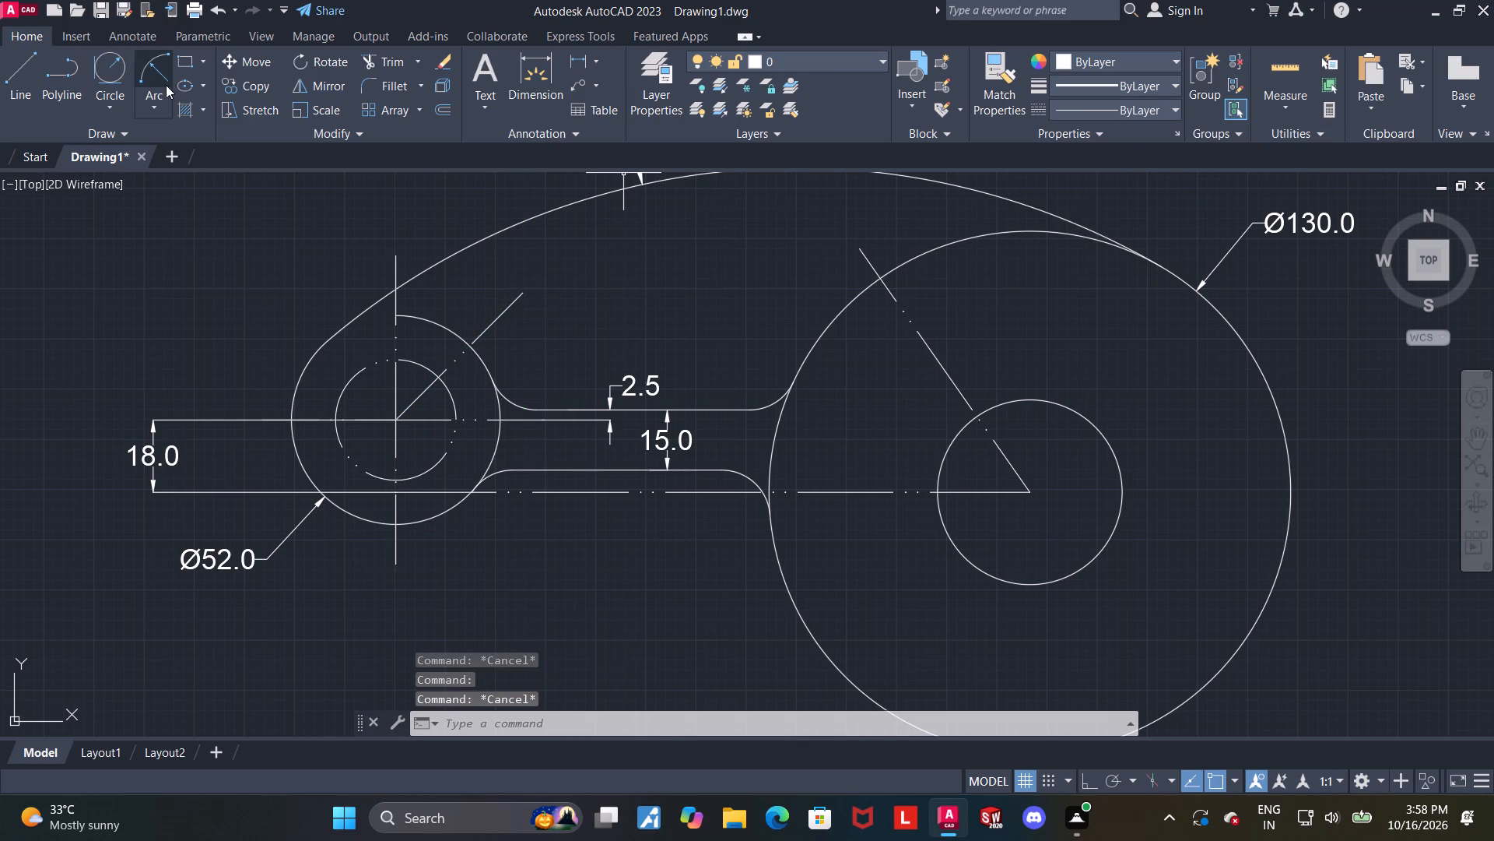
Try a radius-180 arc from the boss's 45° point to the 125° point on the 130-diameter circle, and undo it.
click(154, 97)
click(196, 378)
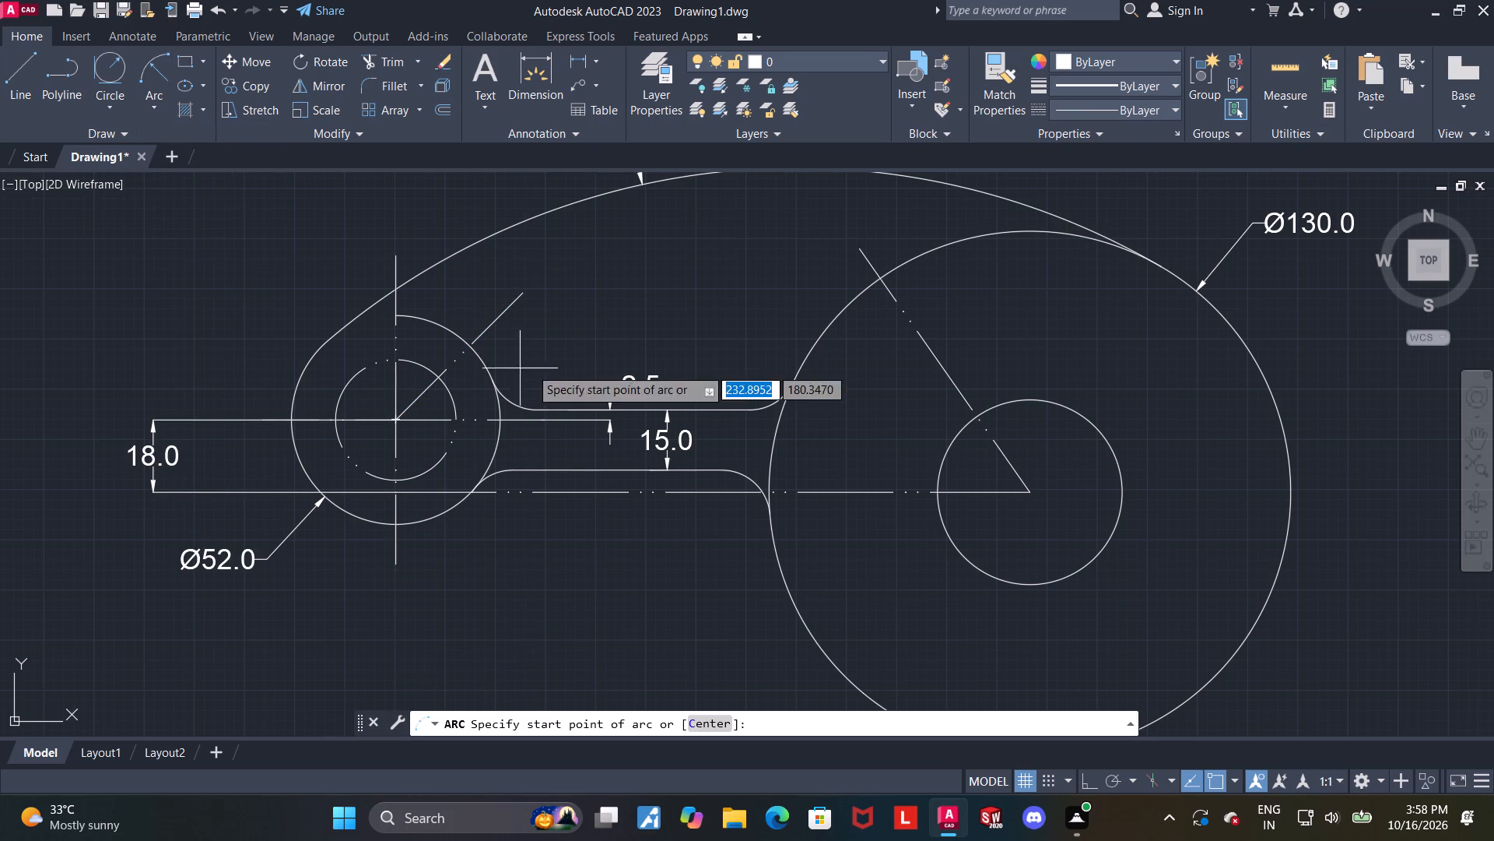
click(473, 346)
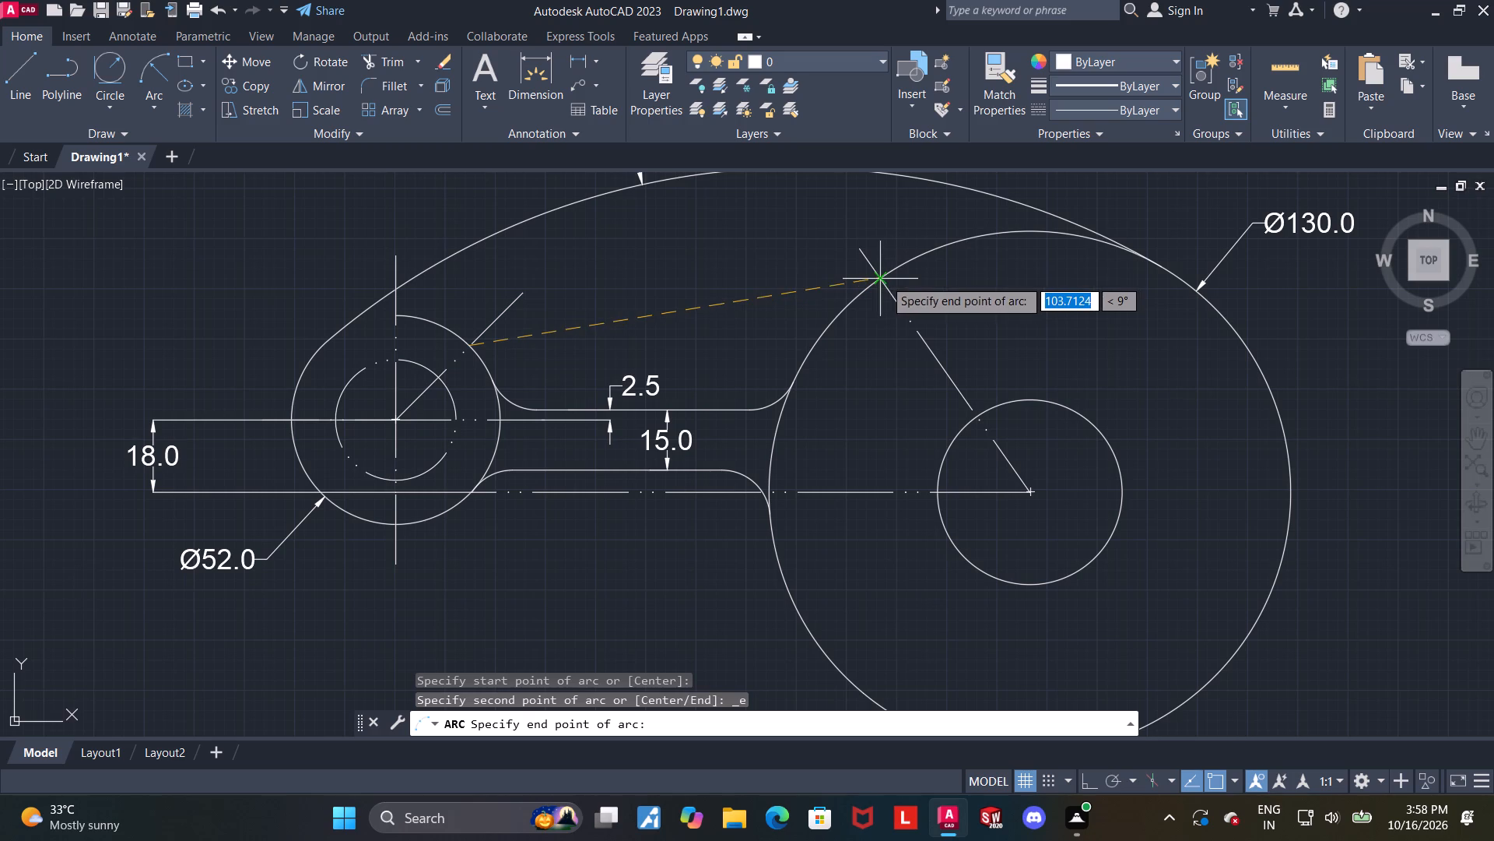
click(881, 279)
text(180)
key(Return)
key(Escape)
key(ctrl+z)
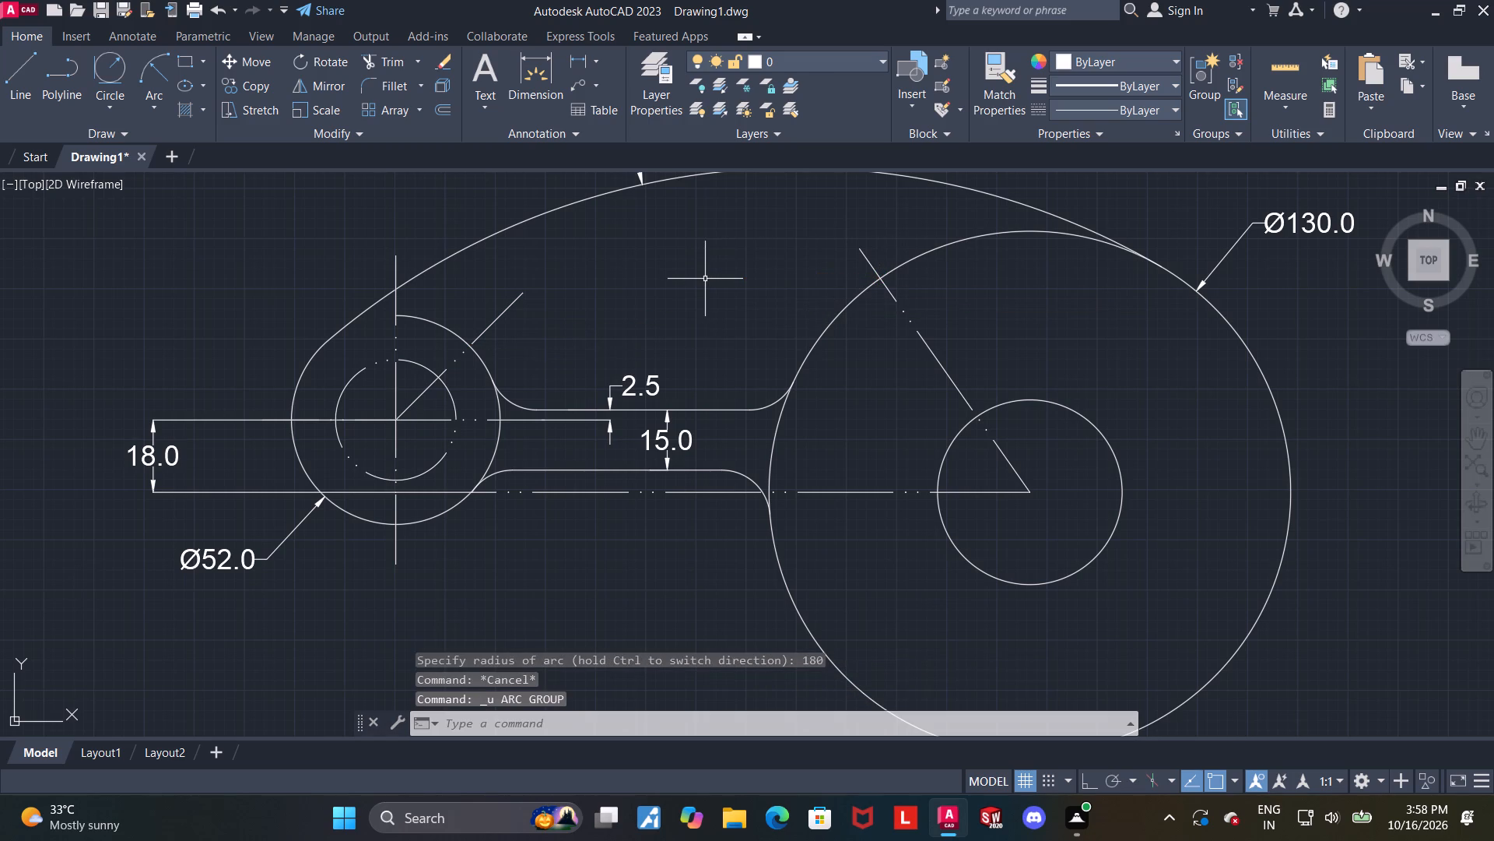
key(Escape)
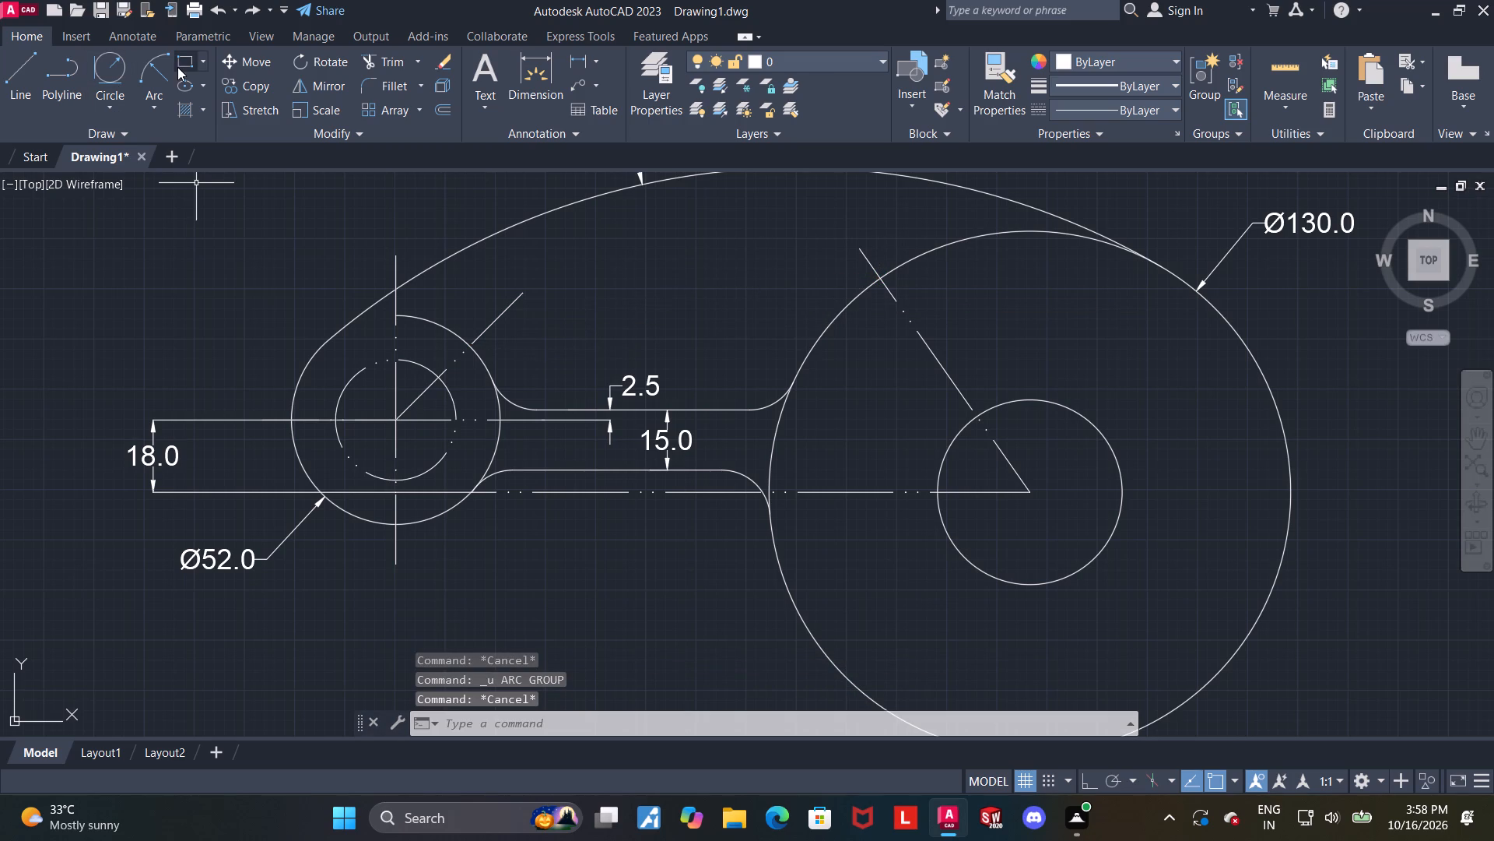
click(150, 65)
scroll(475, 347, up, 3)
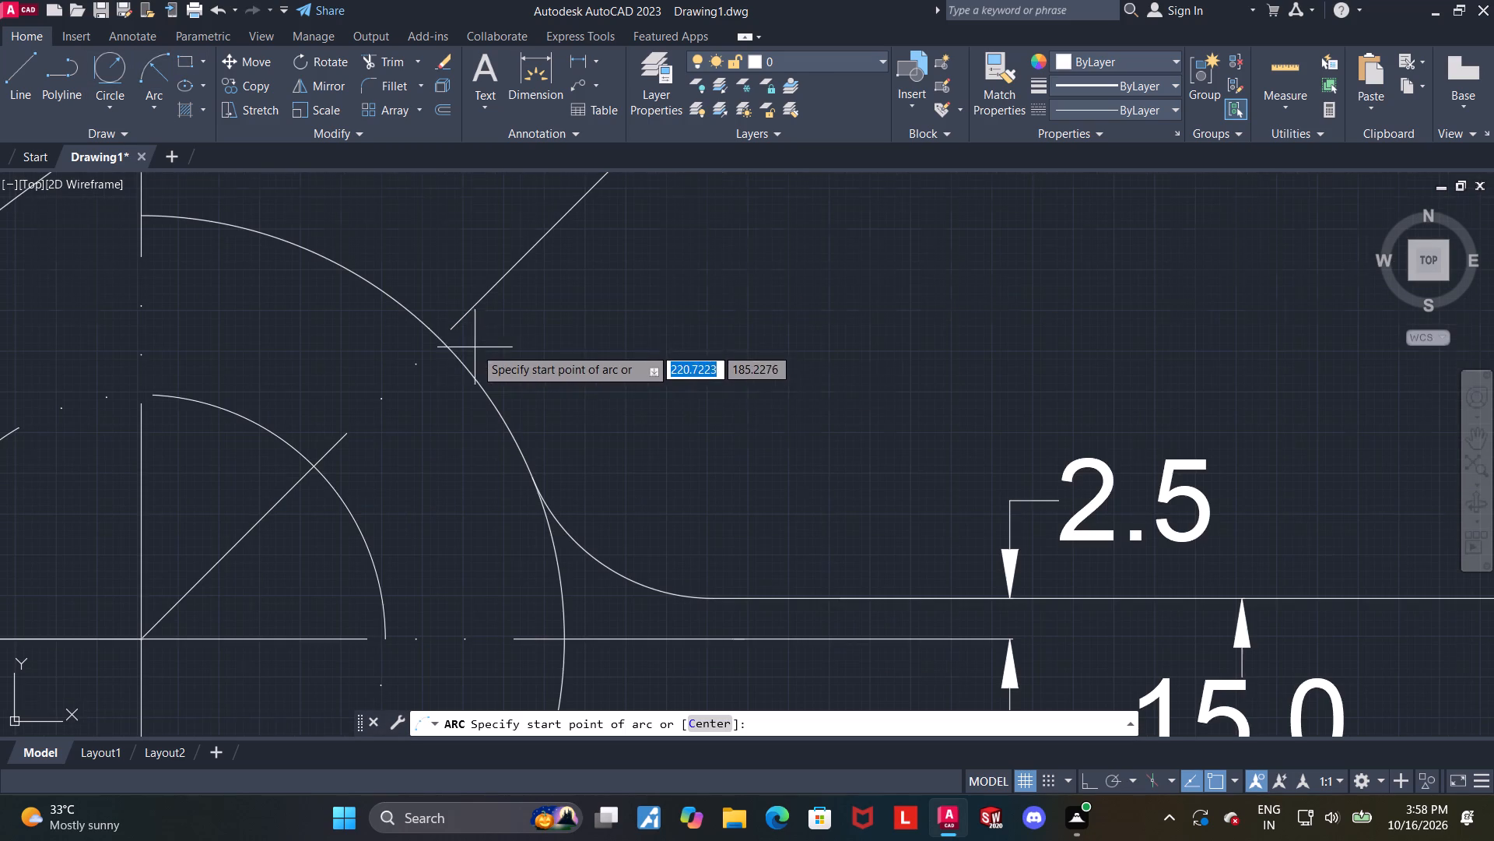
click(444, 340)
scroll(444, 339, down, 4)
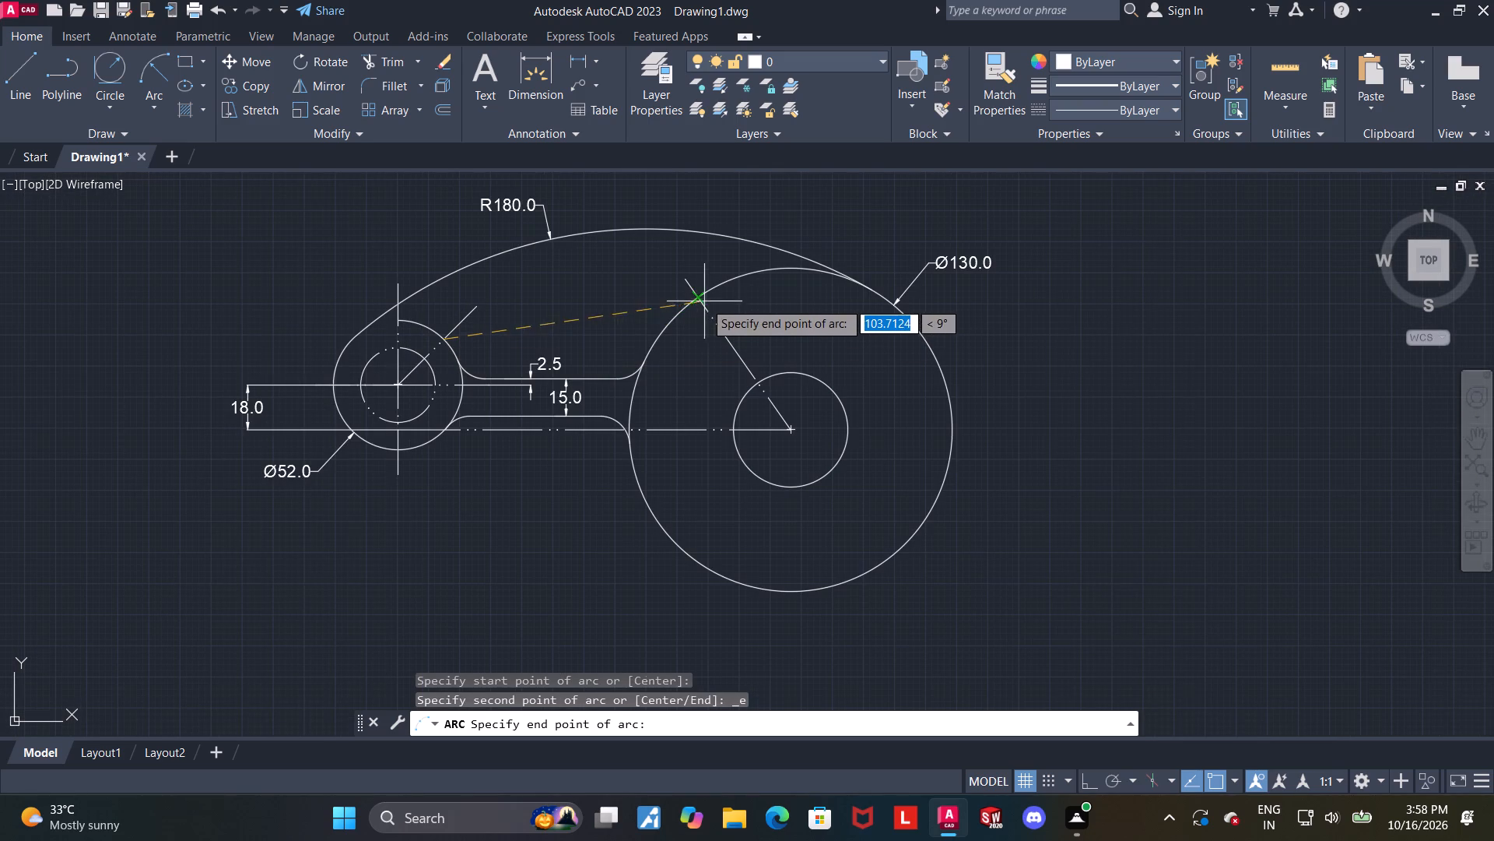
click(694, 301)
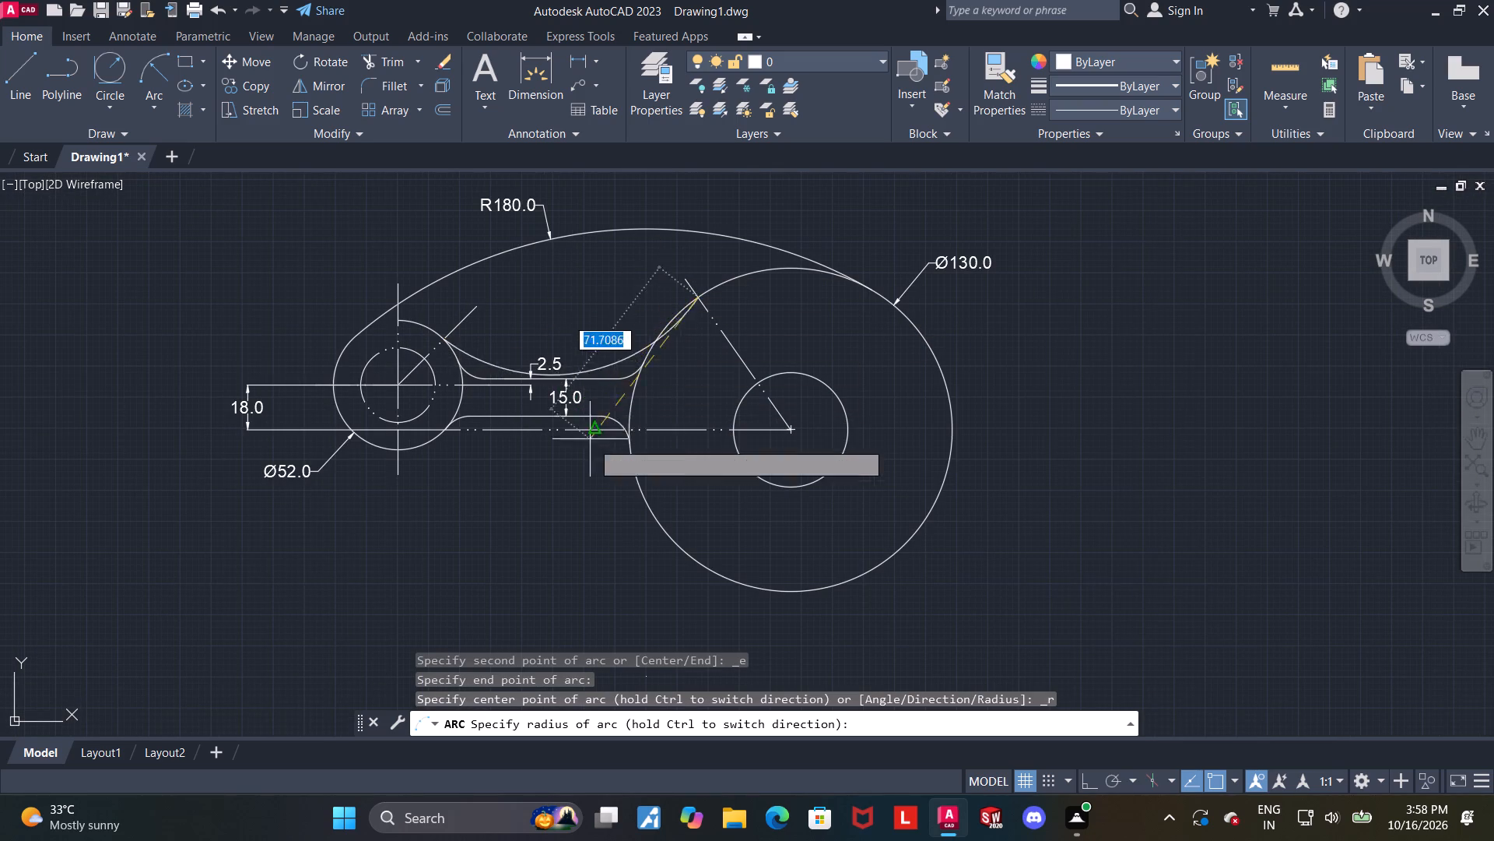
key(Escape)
Draw a radius-180 arc starting at the 125° point on the 130-diameter circle and ending at the 45° point on the boss.
click(142, 62)
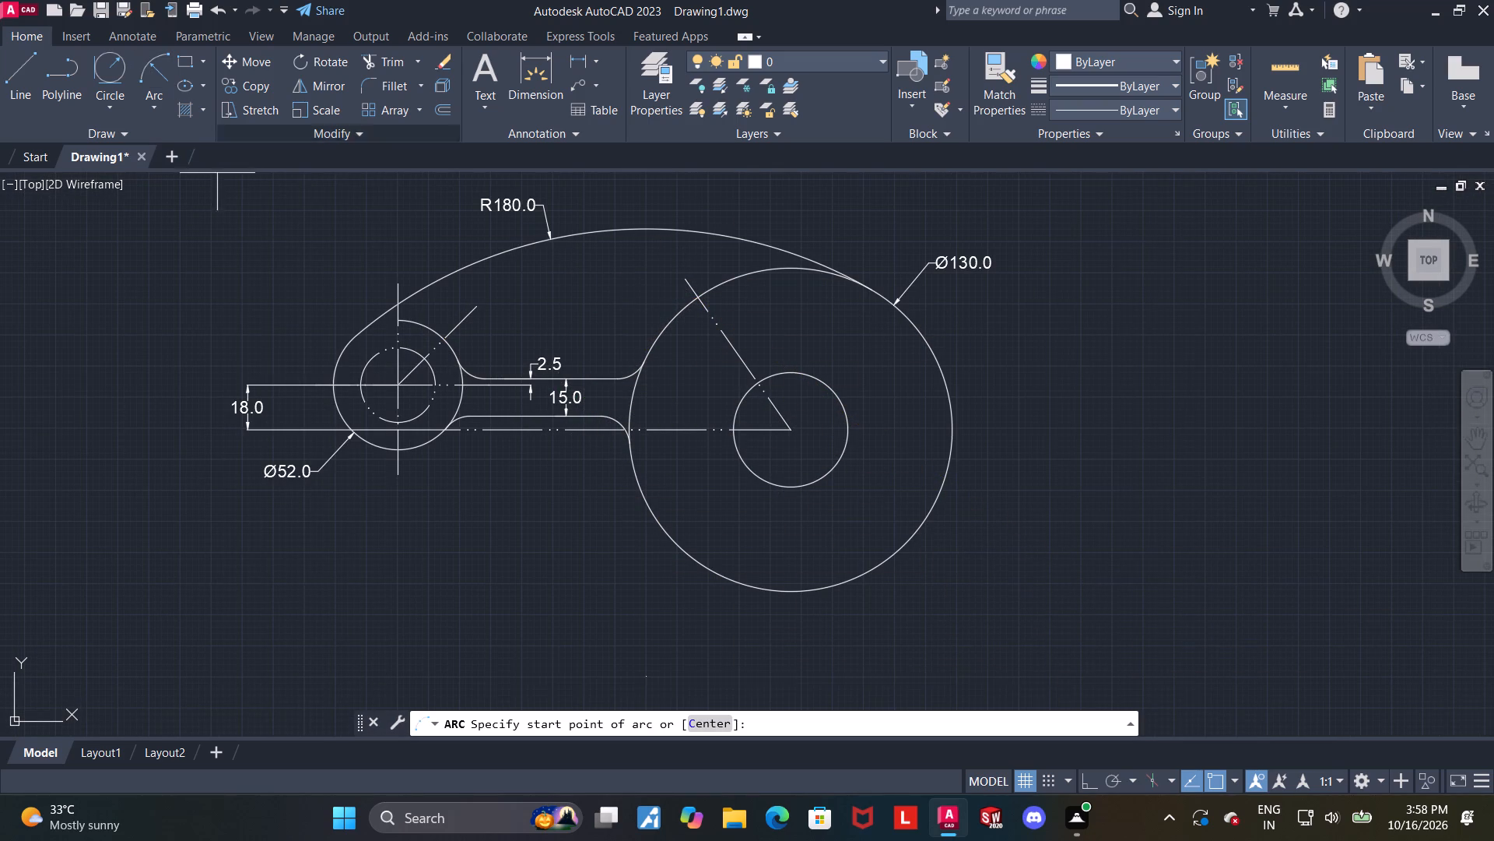
click(696, 297)
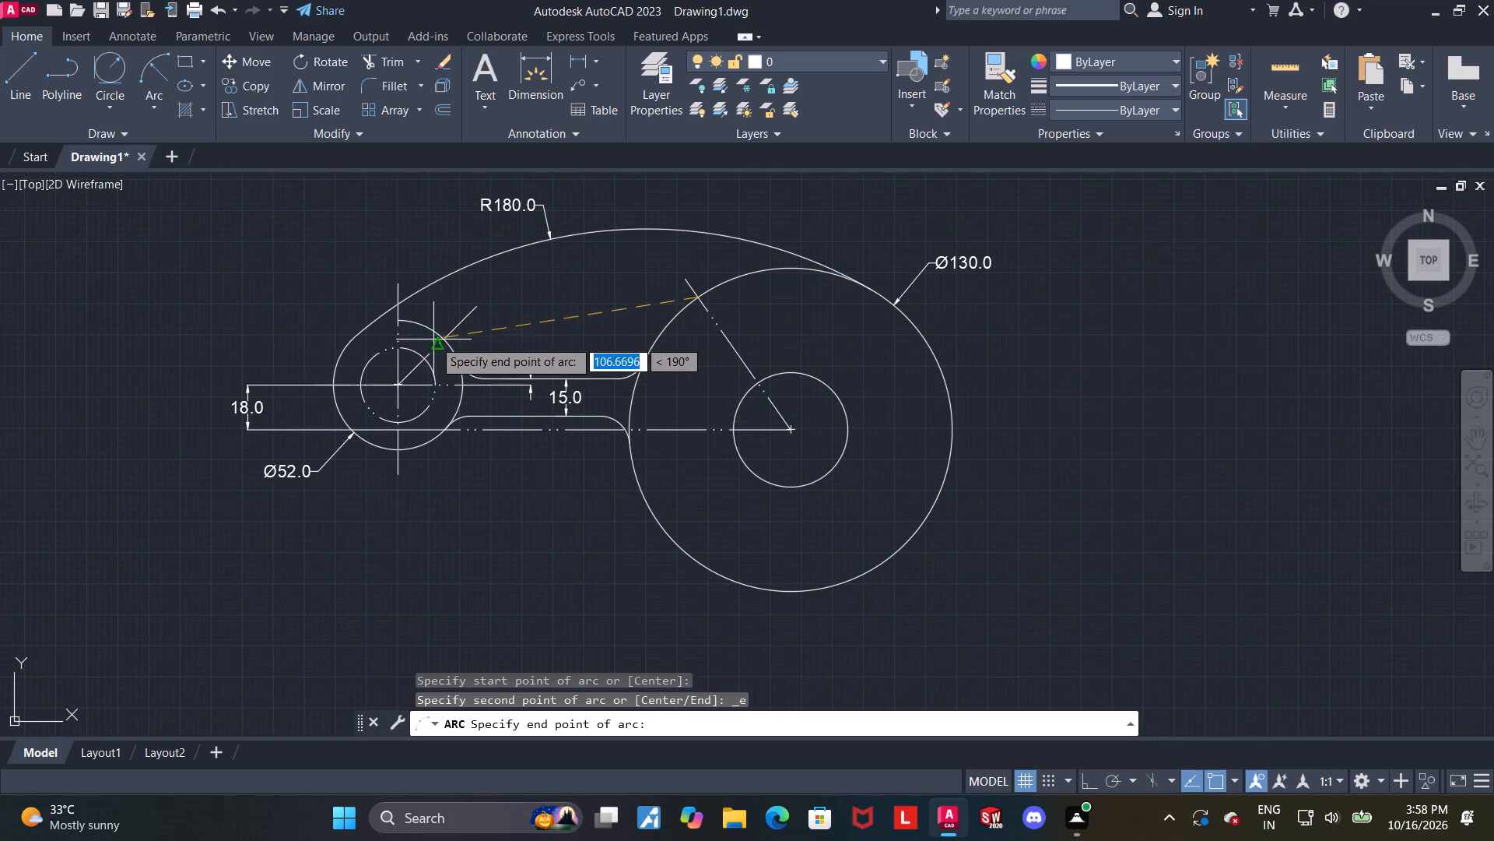
click(439, 340)
text(180)
key(Return)
key(Escape)
key(Escape)
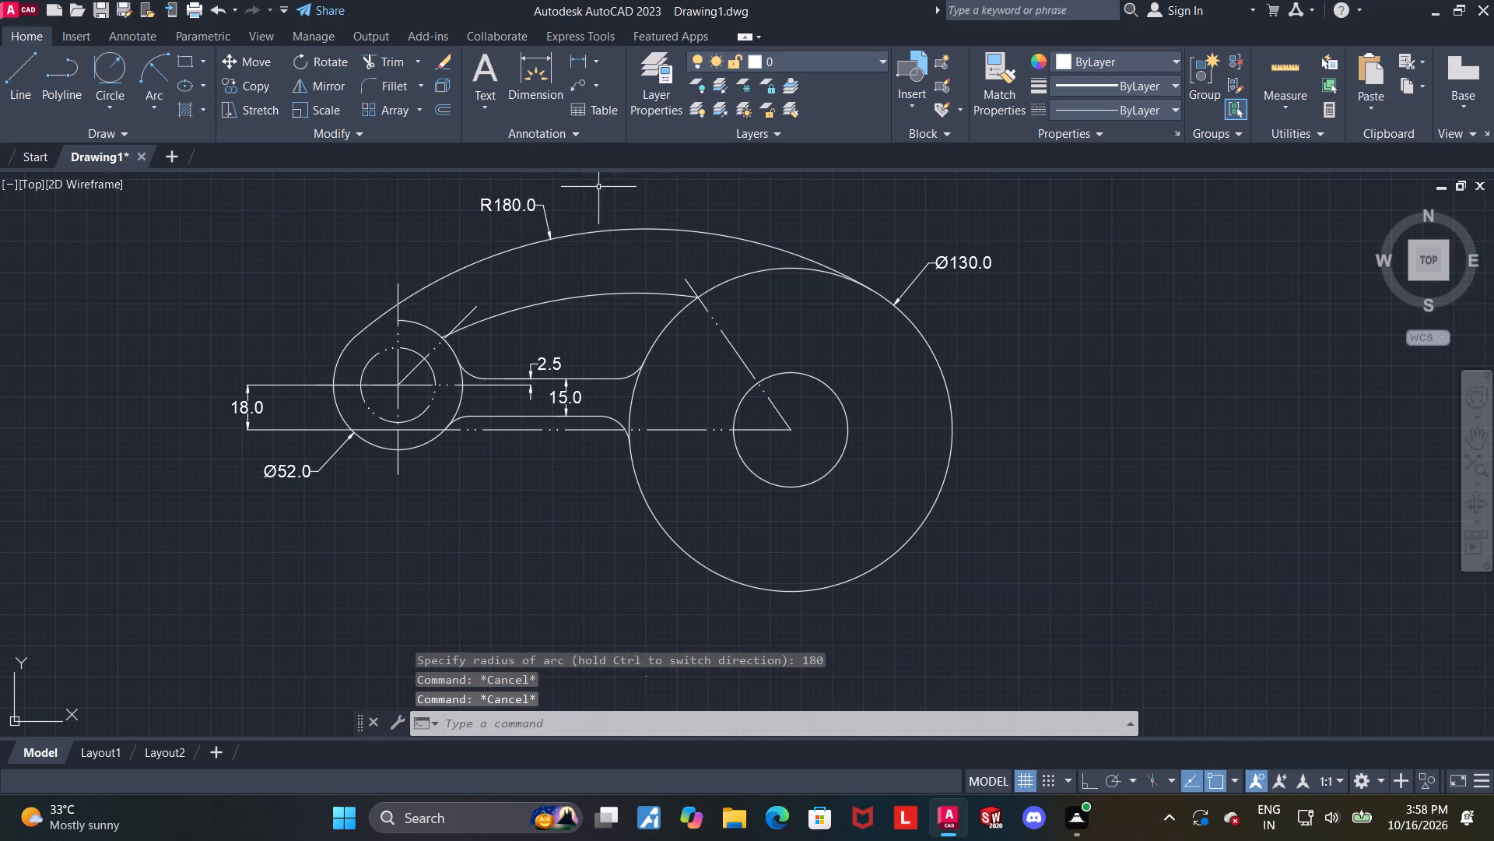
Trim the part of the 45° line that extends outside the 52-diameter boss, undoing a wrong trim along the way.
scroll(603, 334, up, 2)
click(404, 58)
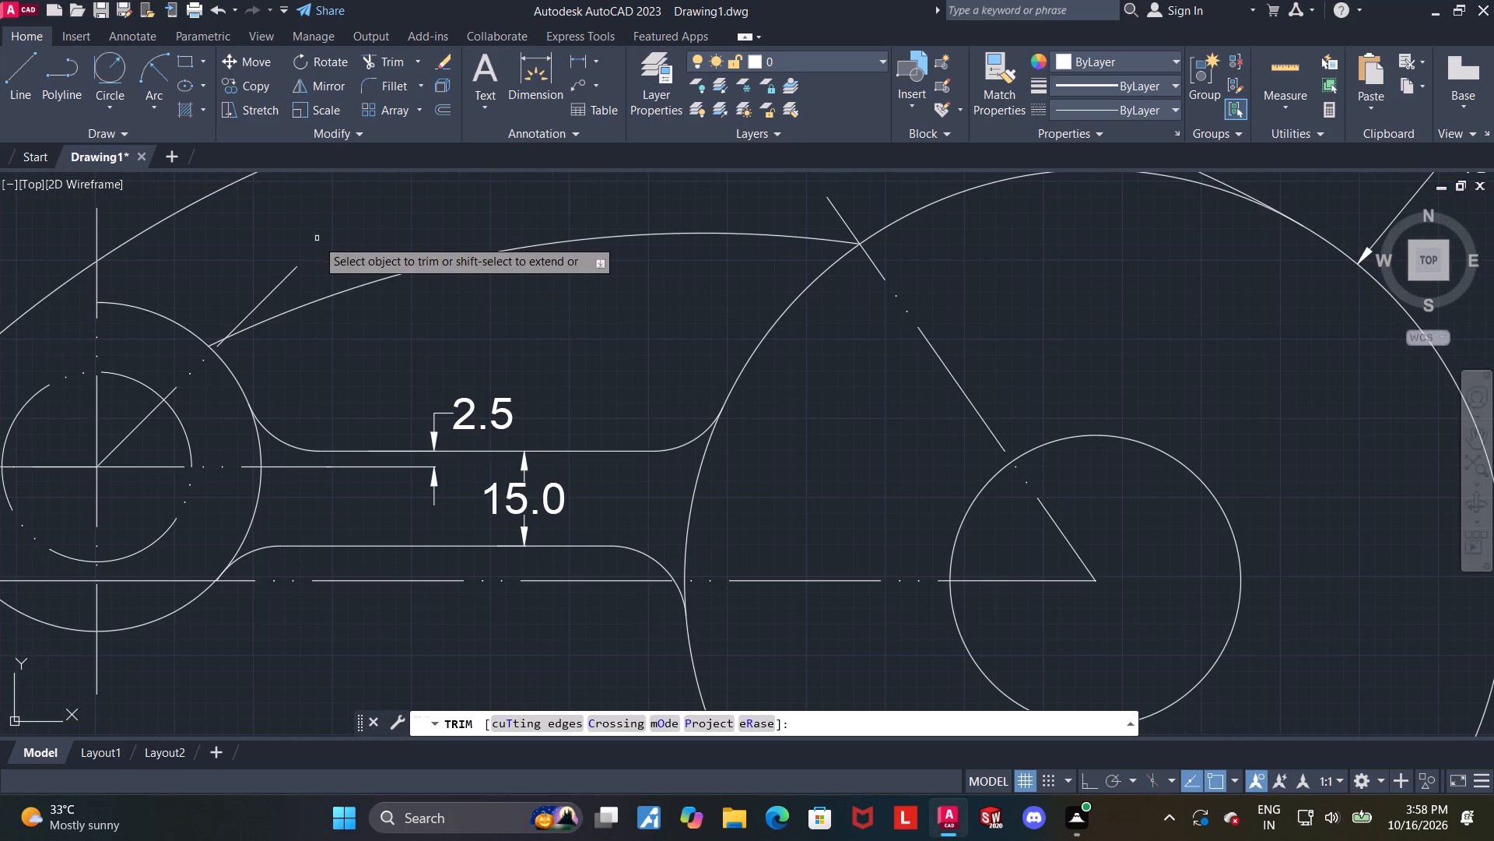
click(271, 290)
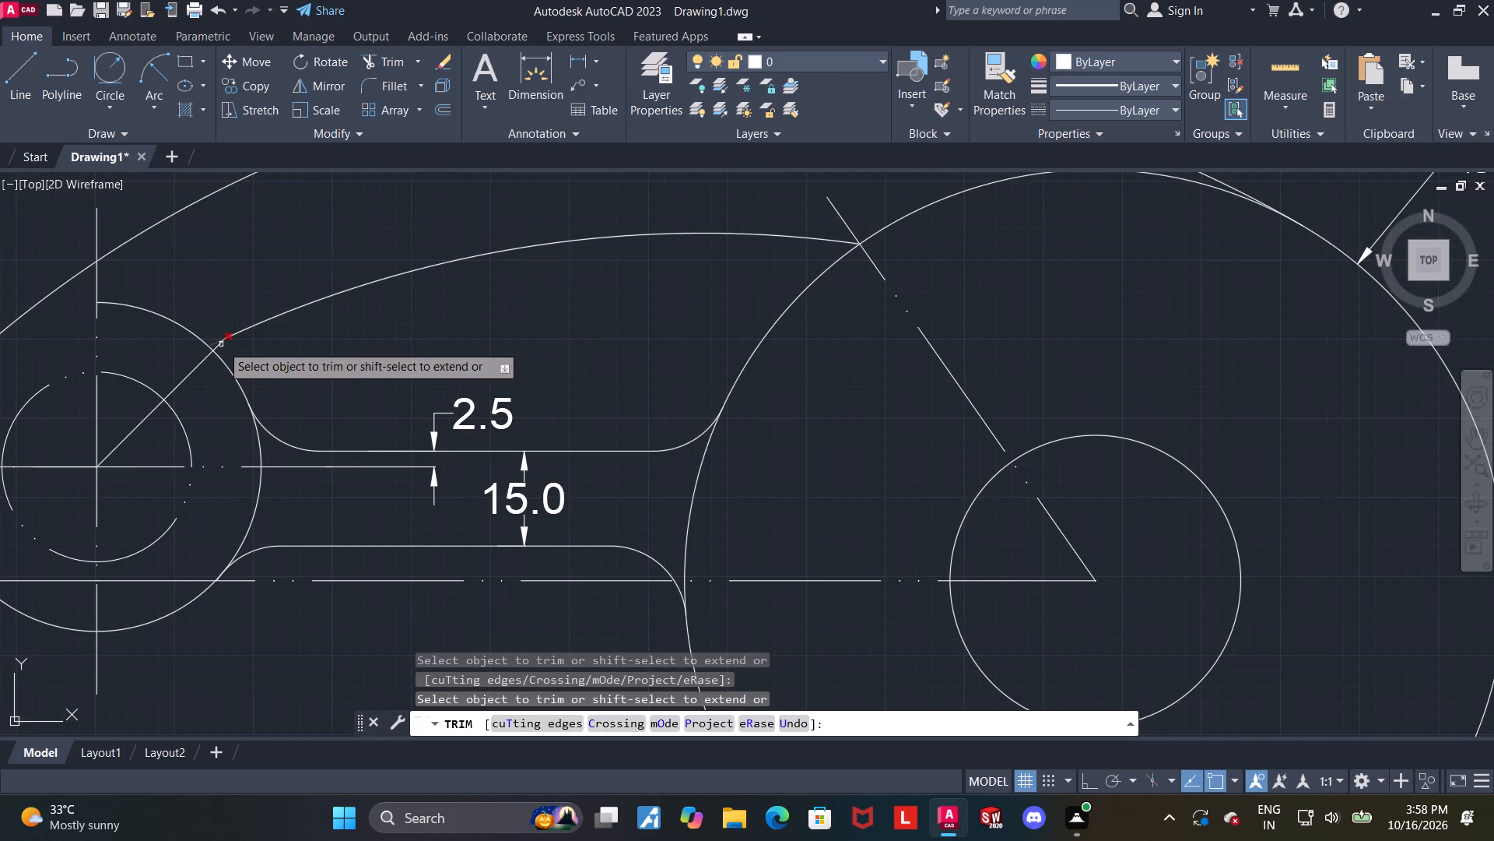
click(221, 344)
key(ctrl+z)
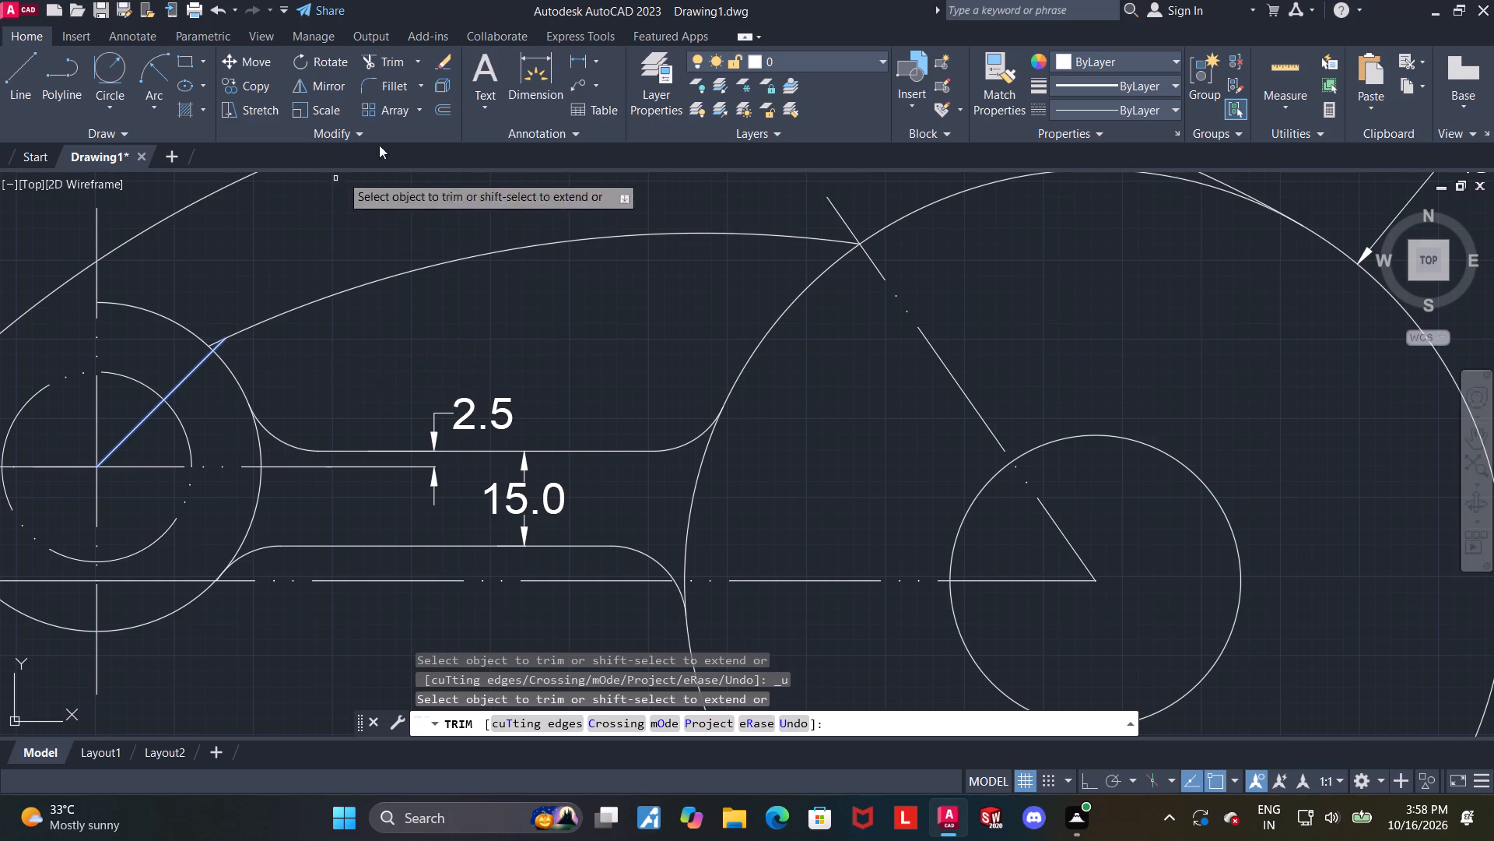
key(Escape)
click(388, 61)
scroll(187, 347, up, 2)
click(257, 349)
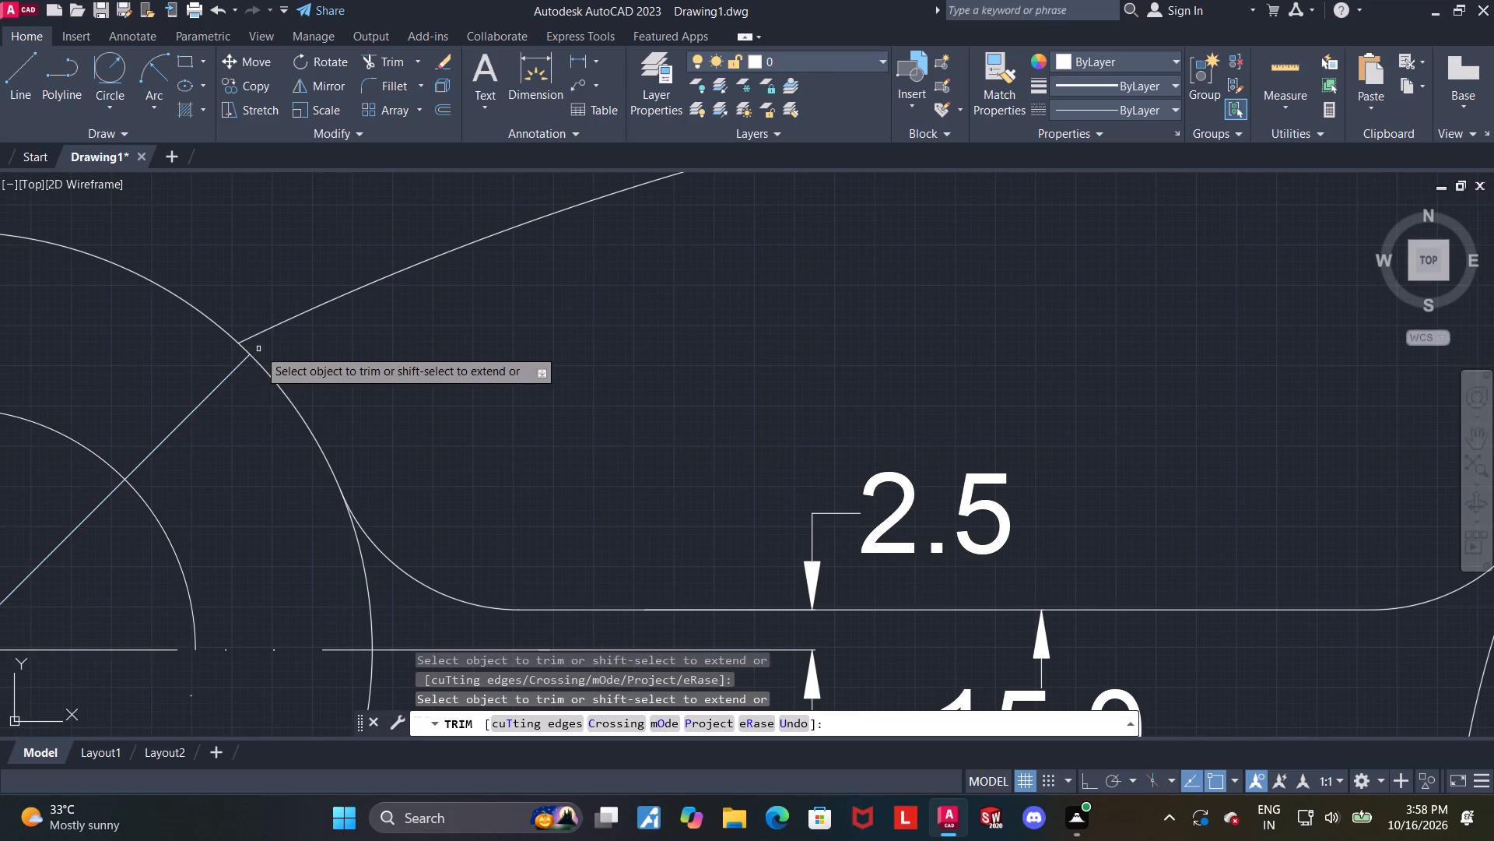
Trim the end of the 125° line that extends outside the 130-diameter circle.
scroll(296, 353, down, 3)
scroll(685, 269, up, 1)
click(667, 276)
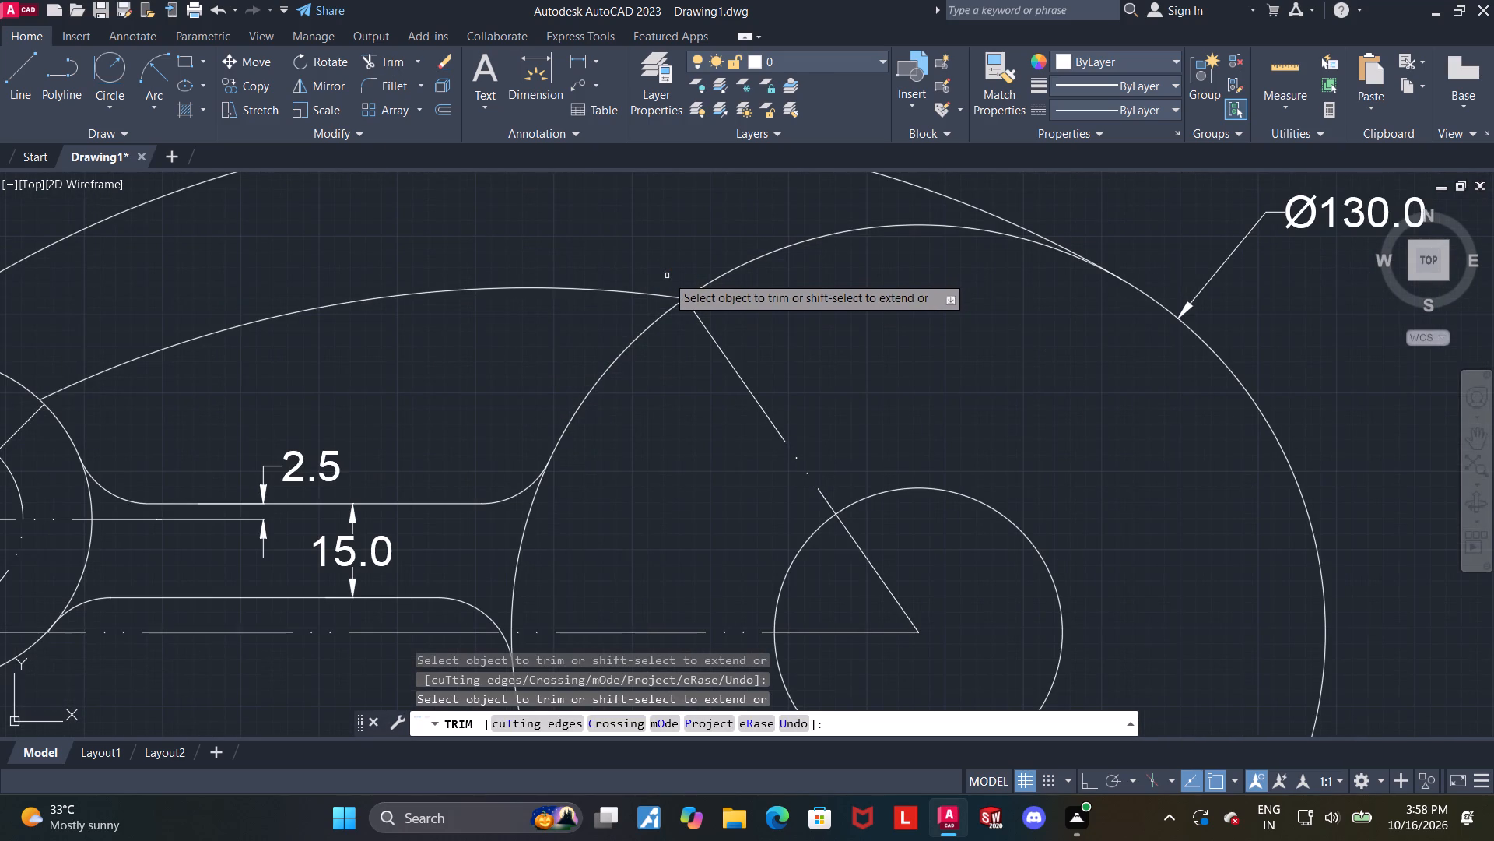
scroll(667, 276, down, 2)
scroll(334, 363, up, 2)
key(Escape)
key(Escape)
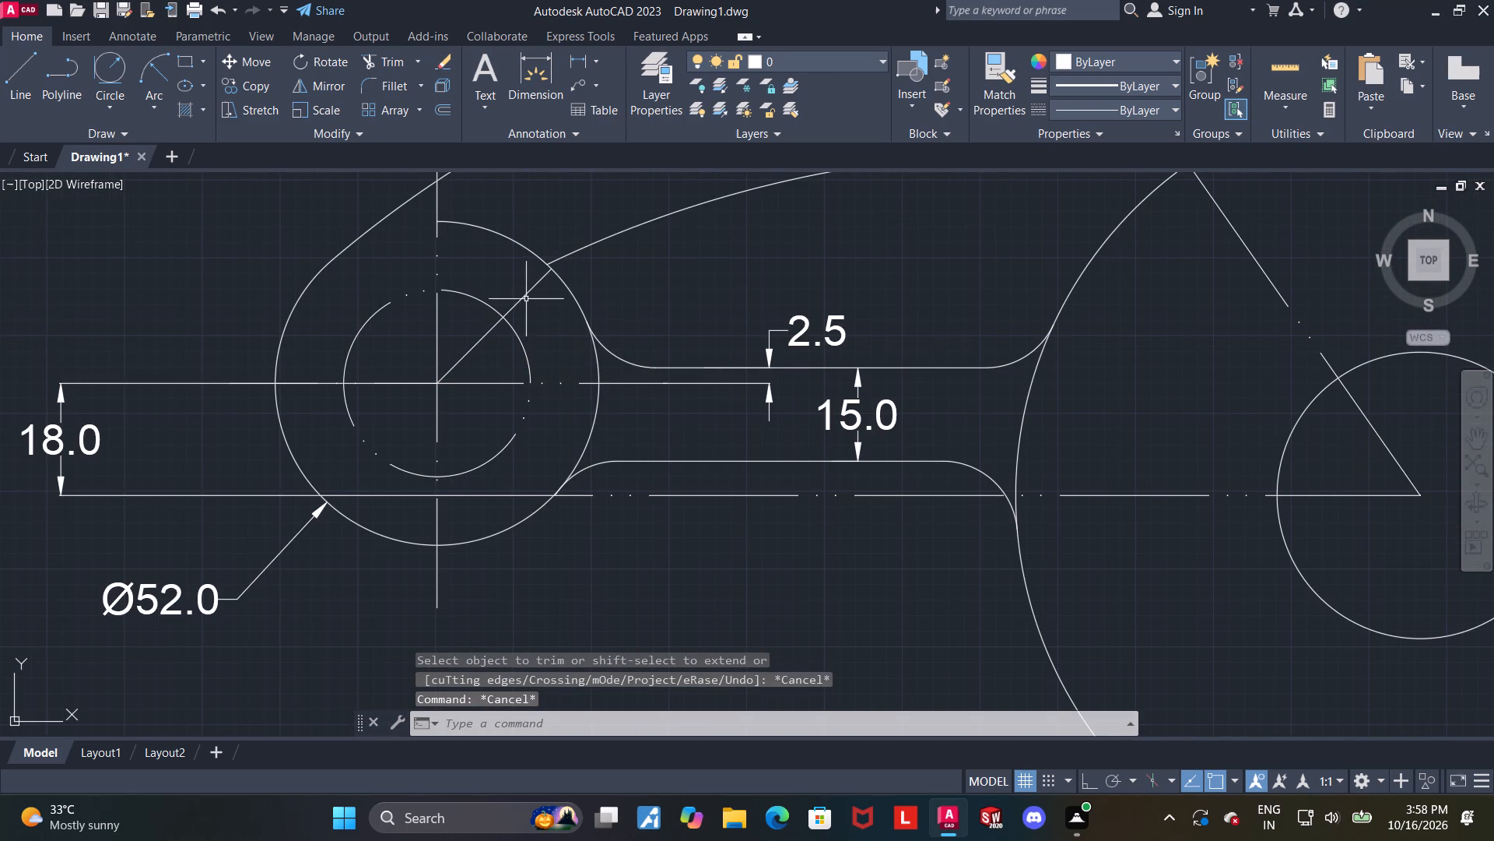
Delete the 45° line inside the 52-diameter boss.
click(525, 298)
key(Delete)
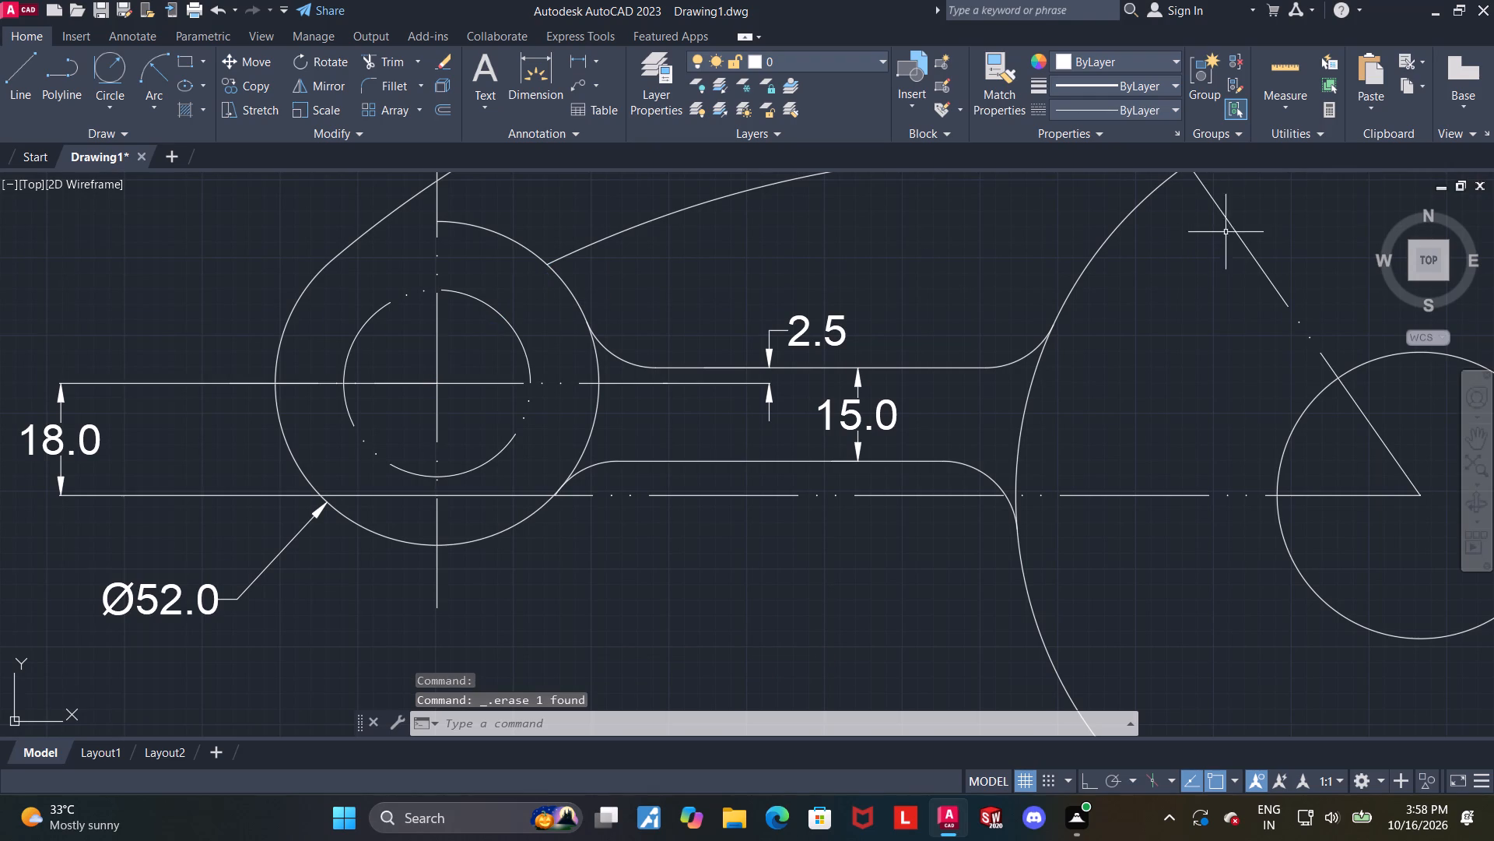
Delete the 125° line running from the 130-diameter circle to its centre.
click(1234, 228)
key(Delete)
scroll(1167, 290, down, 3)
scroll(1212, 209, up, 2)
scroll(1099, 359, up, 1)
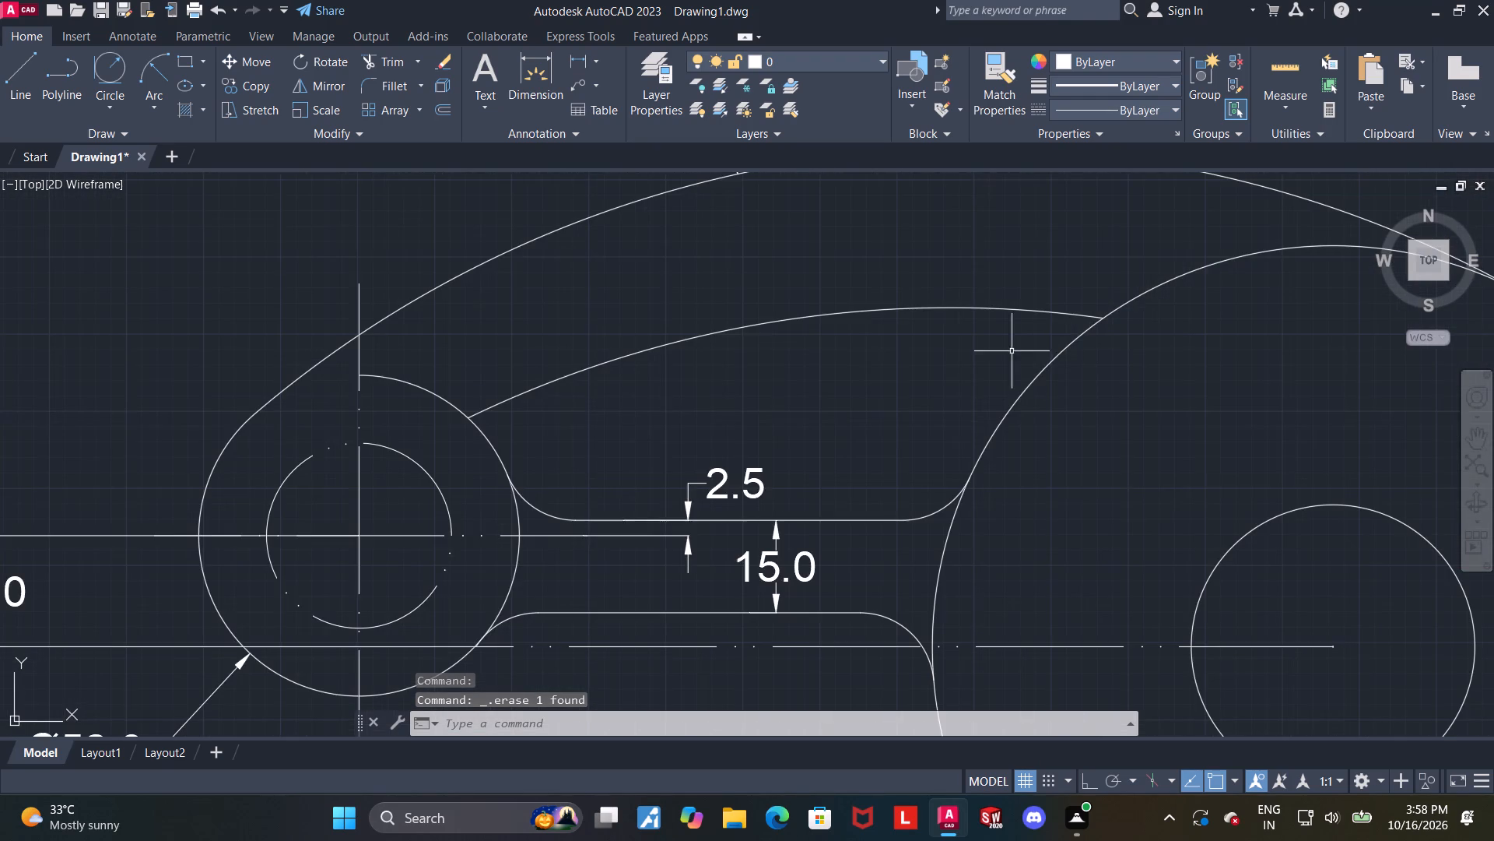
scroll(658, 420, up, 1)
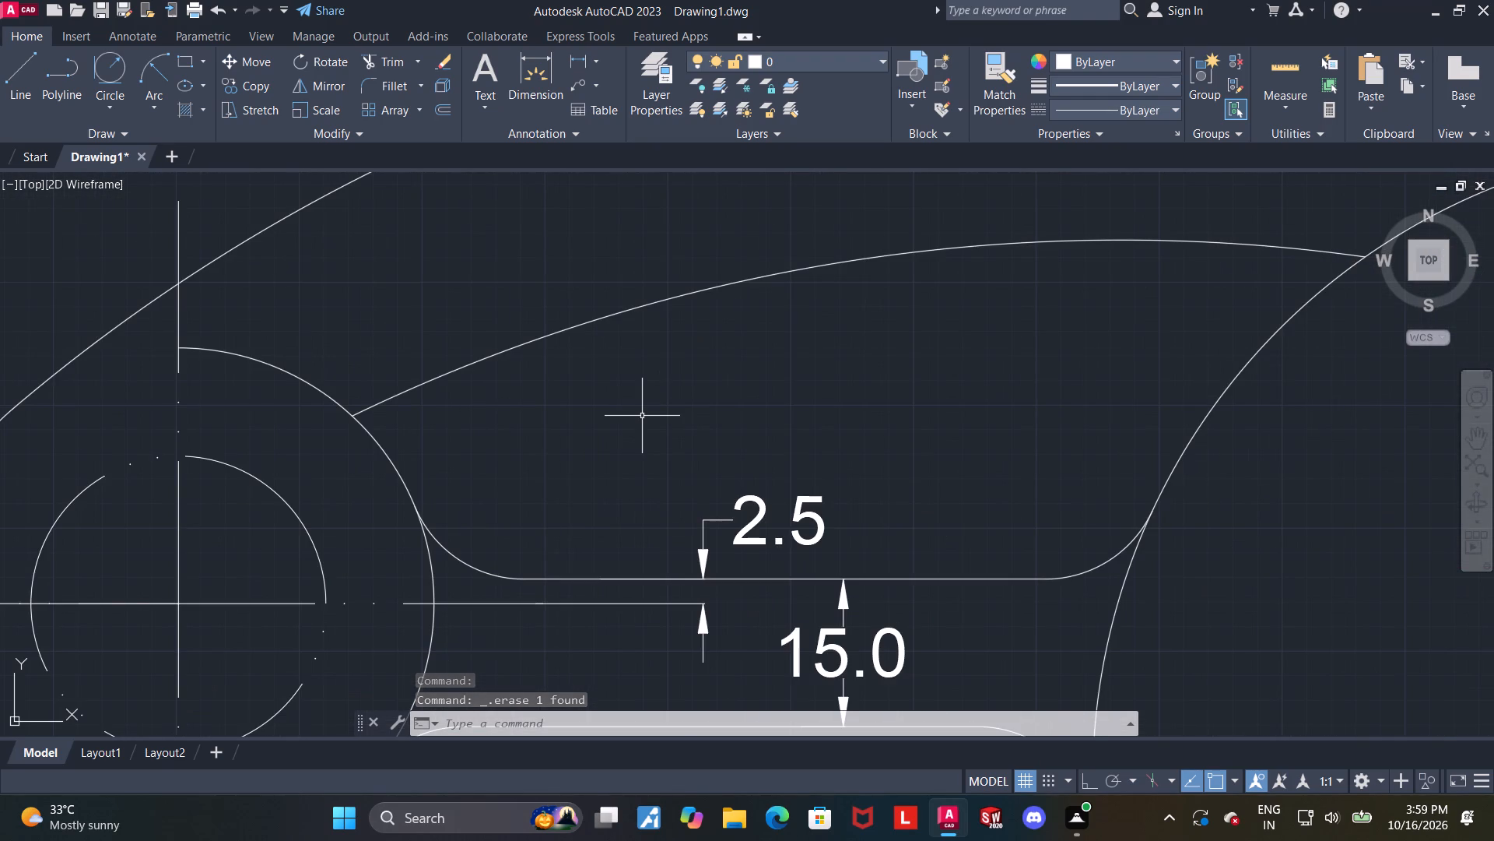
Undo the deletions and trims of the 45° and 125° lines, and the lower radius-180 arc.
key(ctrl+z)
key(ctrl+z)
key(ctrl+z)
key(ctrl+z)
key(ctrl+z)
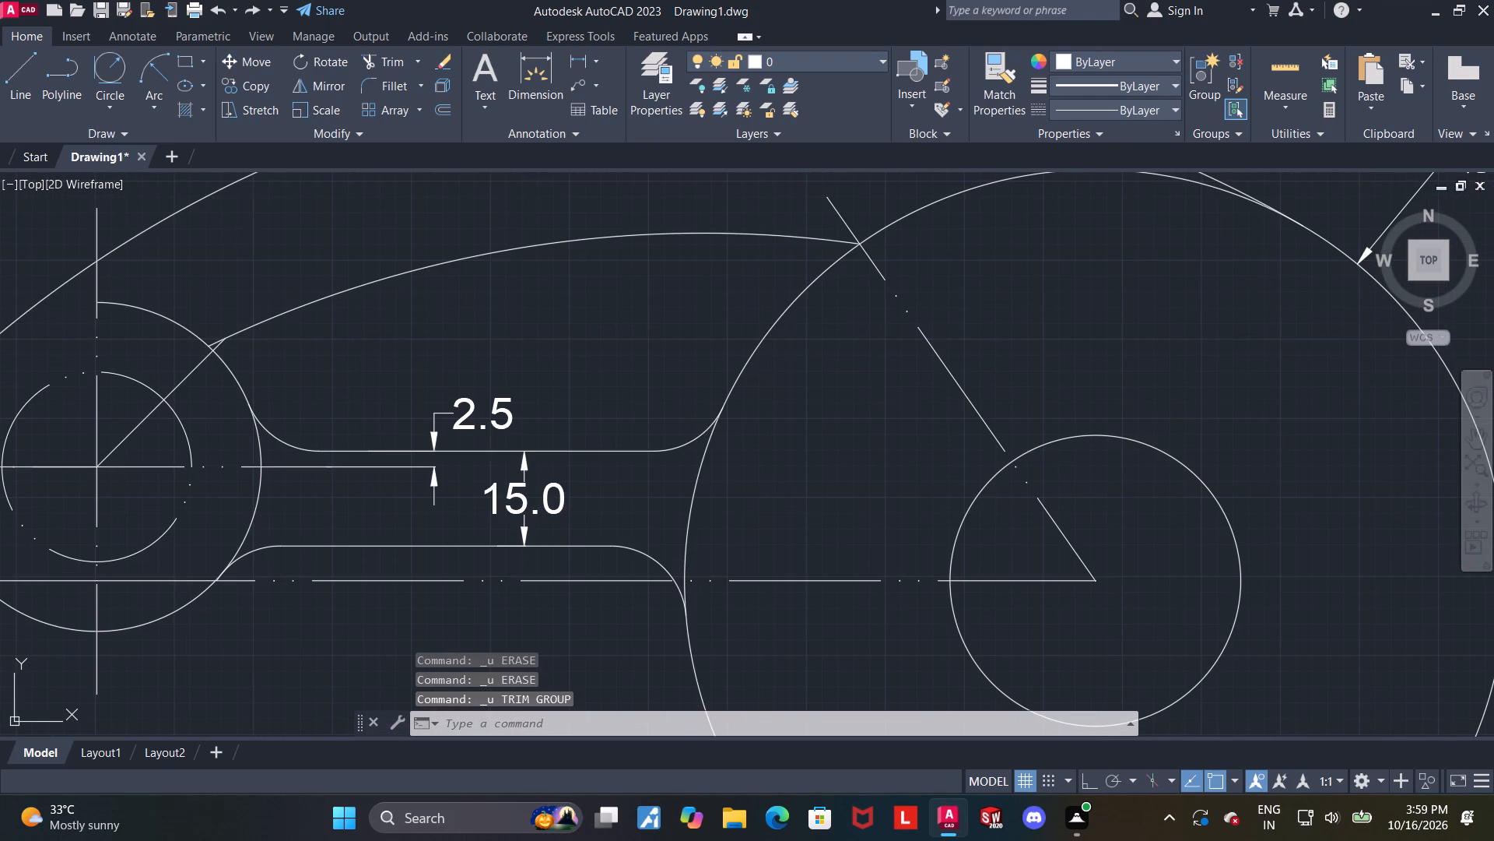
key(ctrl+z)
ctrl+scroll(515, 308, up, 3)
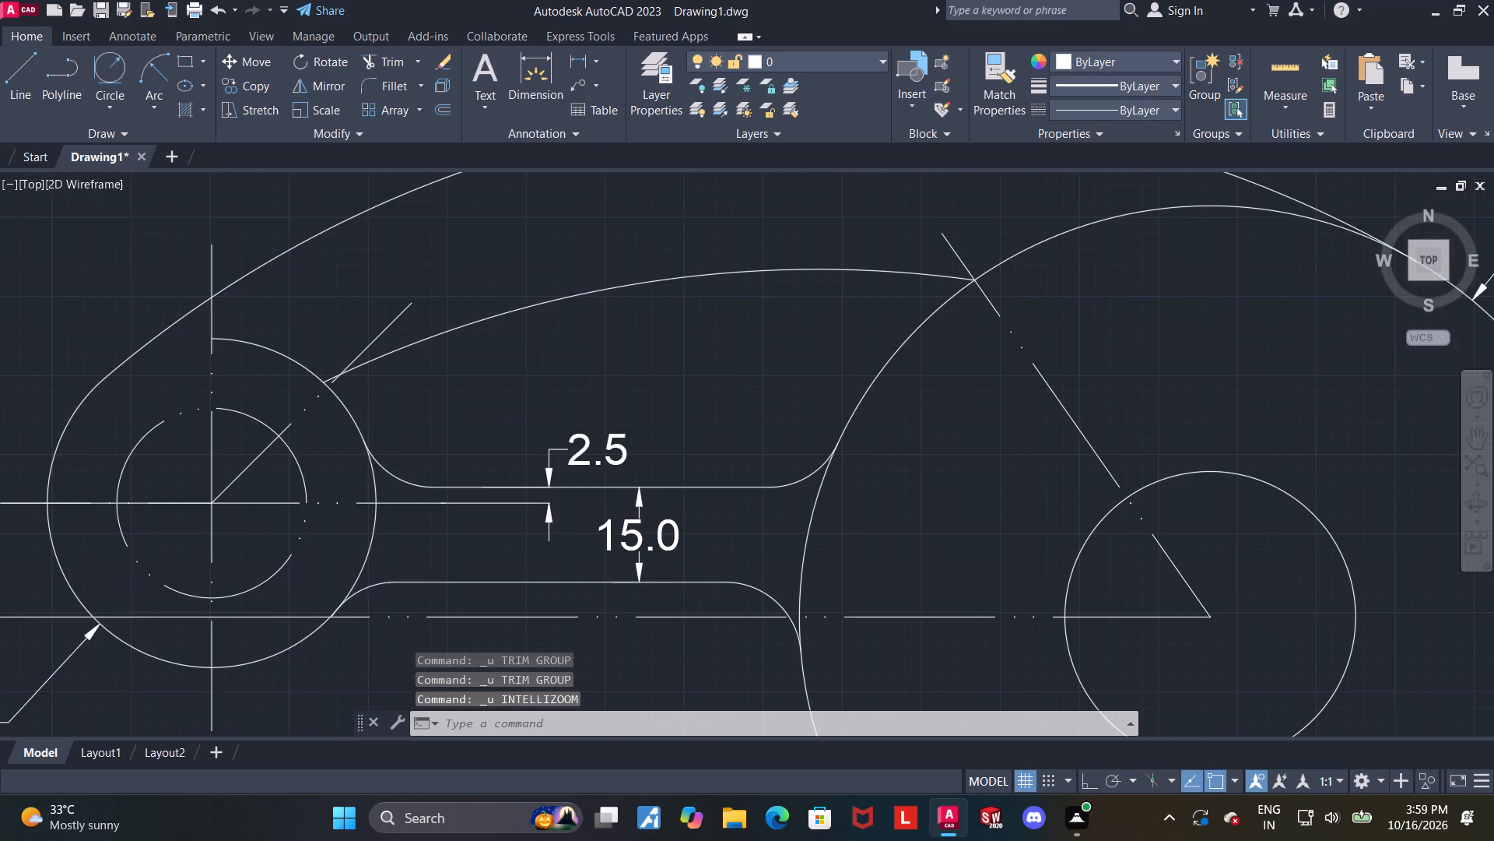
key(ctrl+z)
key(ctrl+z)
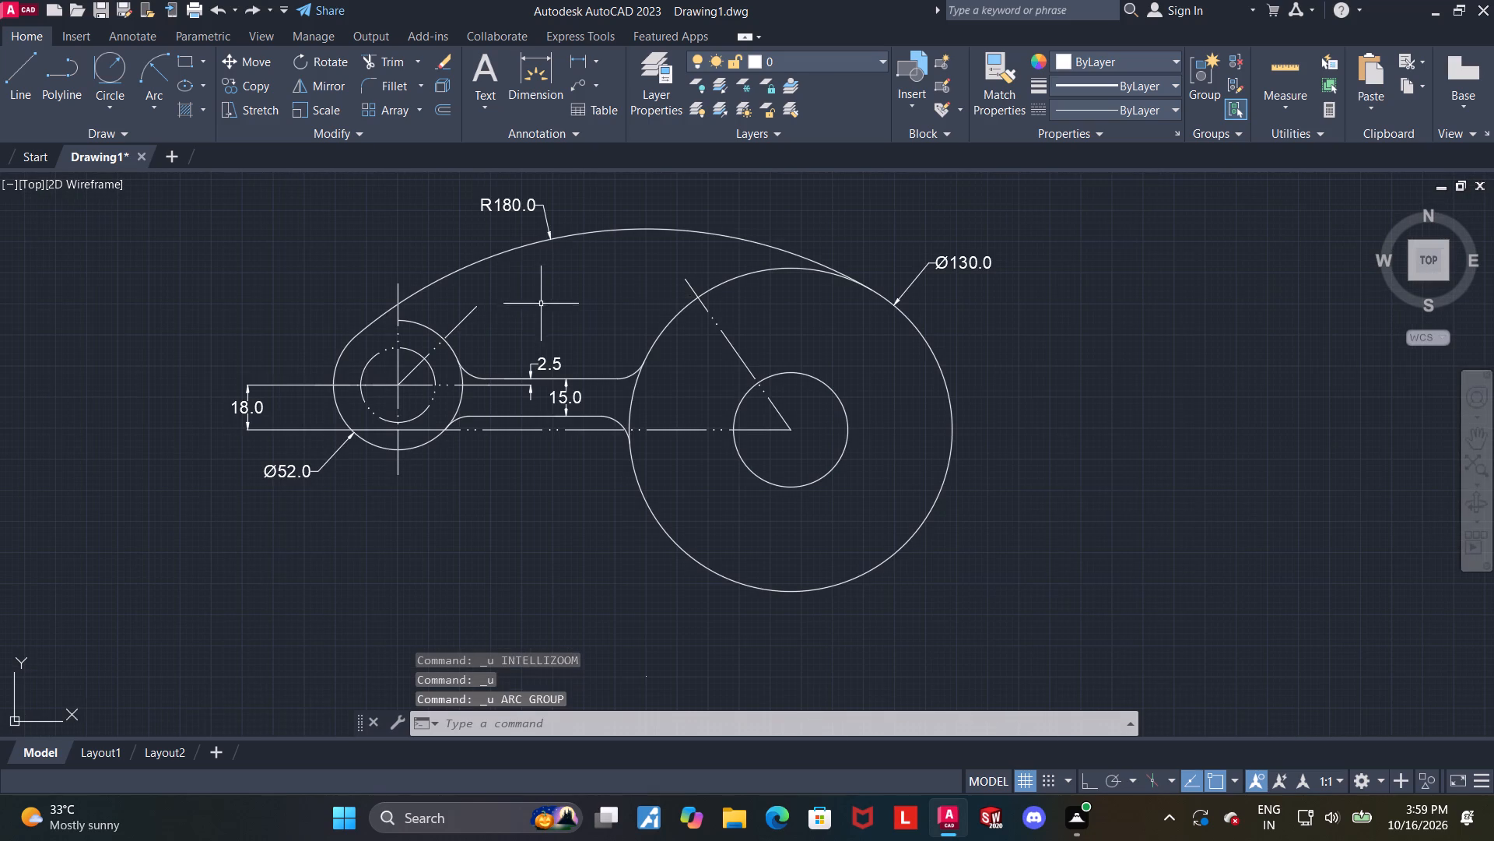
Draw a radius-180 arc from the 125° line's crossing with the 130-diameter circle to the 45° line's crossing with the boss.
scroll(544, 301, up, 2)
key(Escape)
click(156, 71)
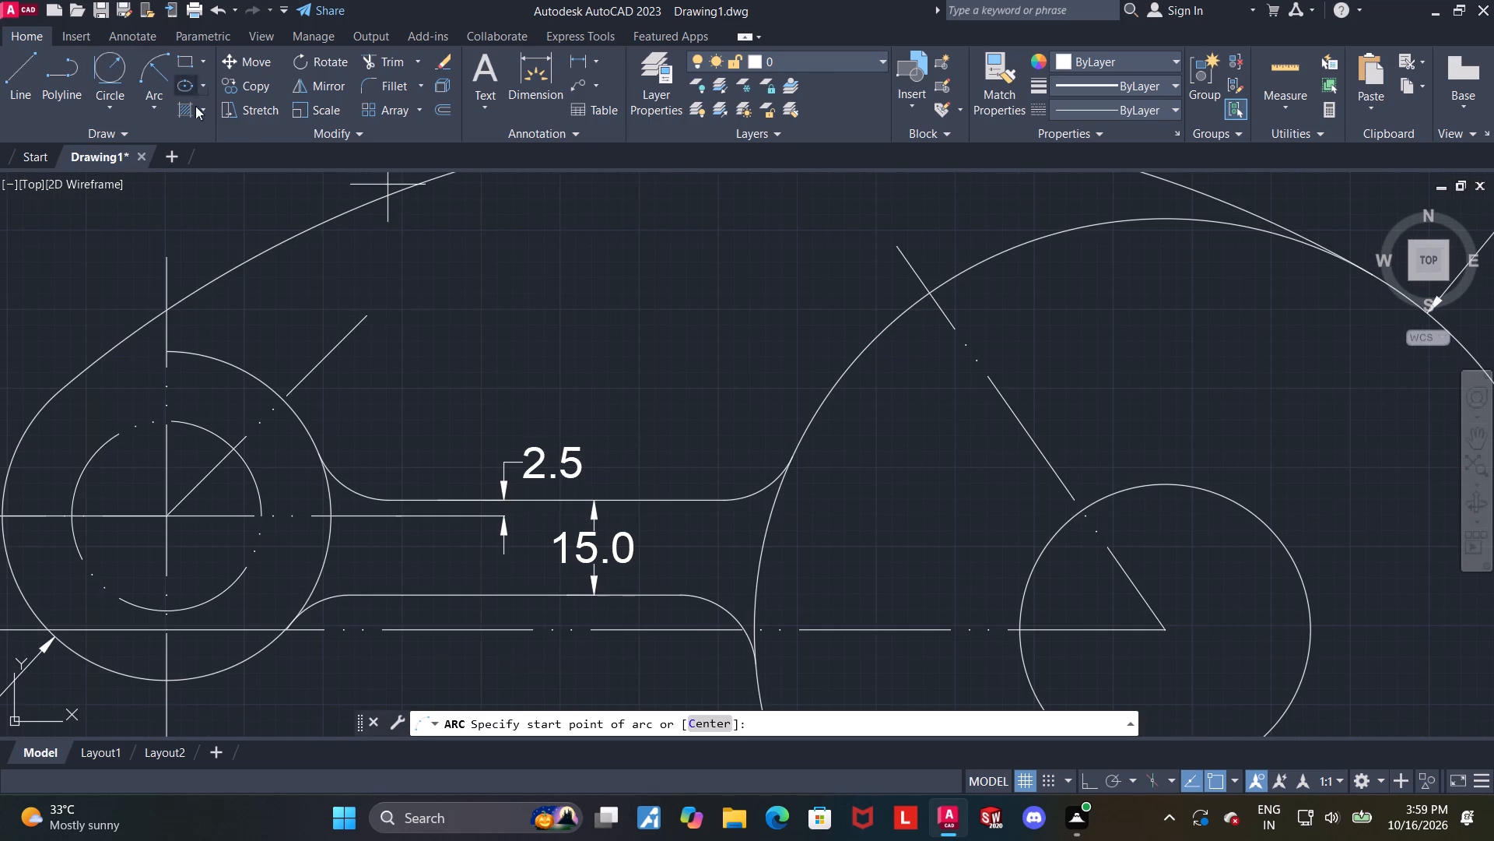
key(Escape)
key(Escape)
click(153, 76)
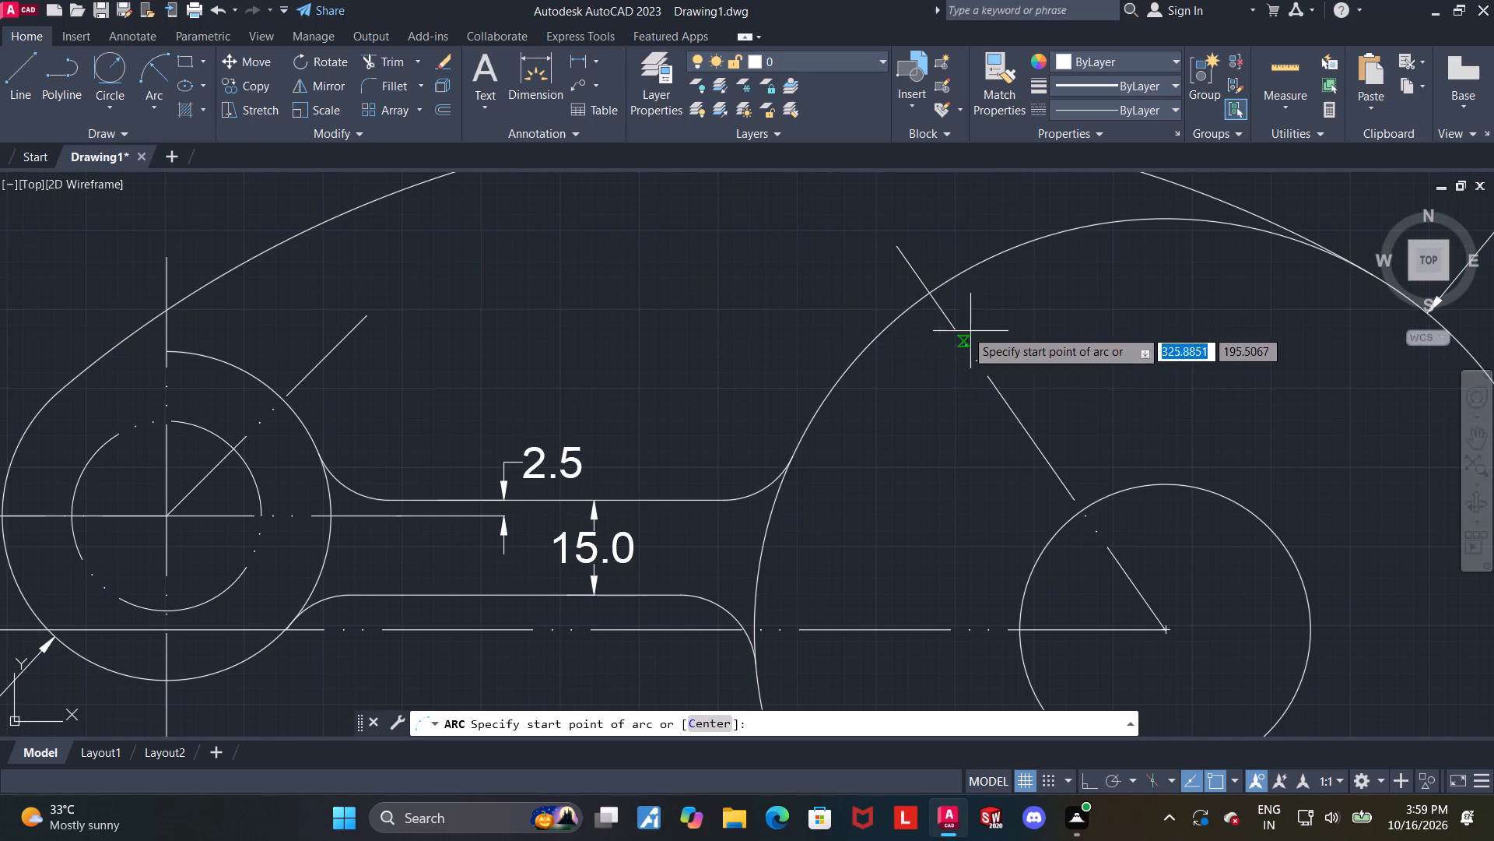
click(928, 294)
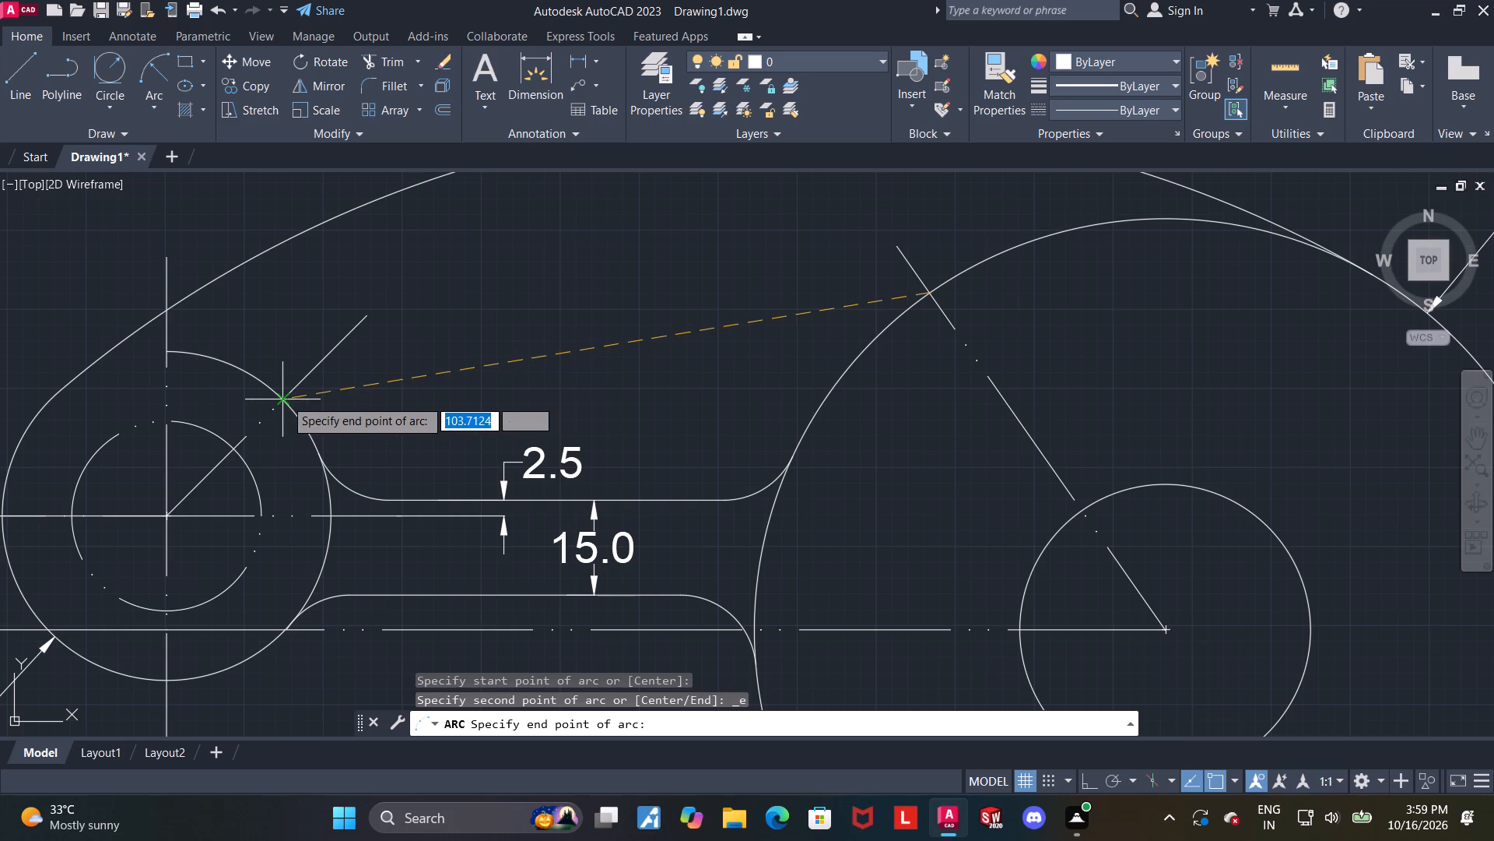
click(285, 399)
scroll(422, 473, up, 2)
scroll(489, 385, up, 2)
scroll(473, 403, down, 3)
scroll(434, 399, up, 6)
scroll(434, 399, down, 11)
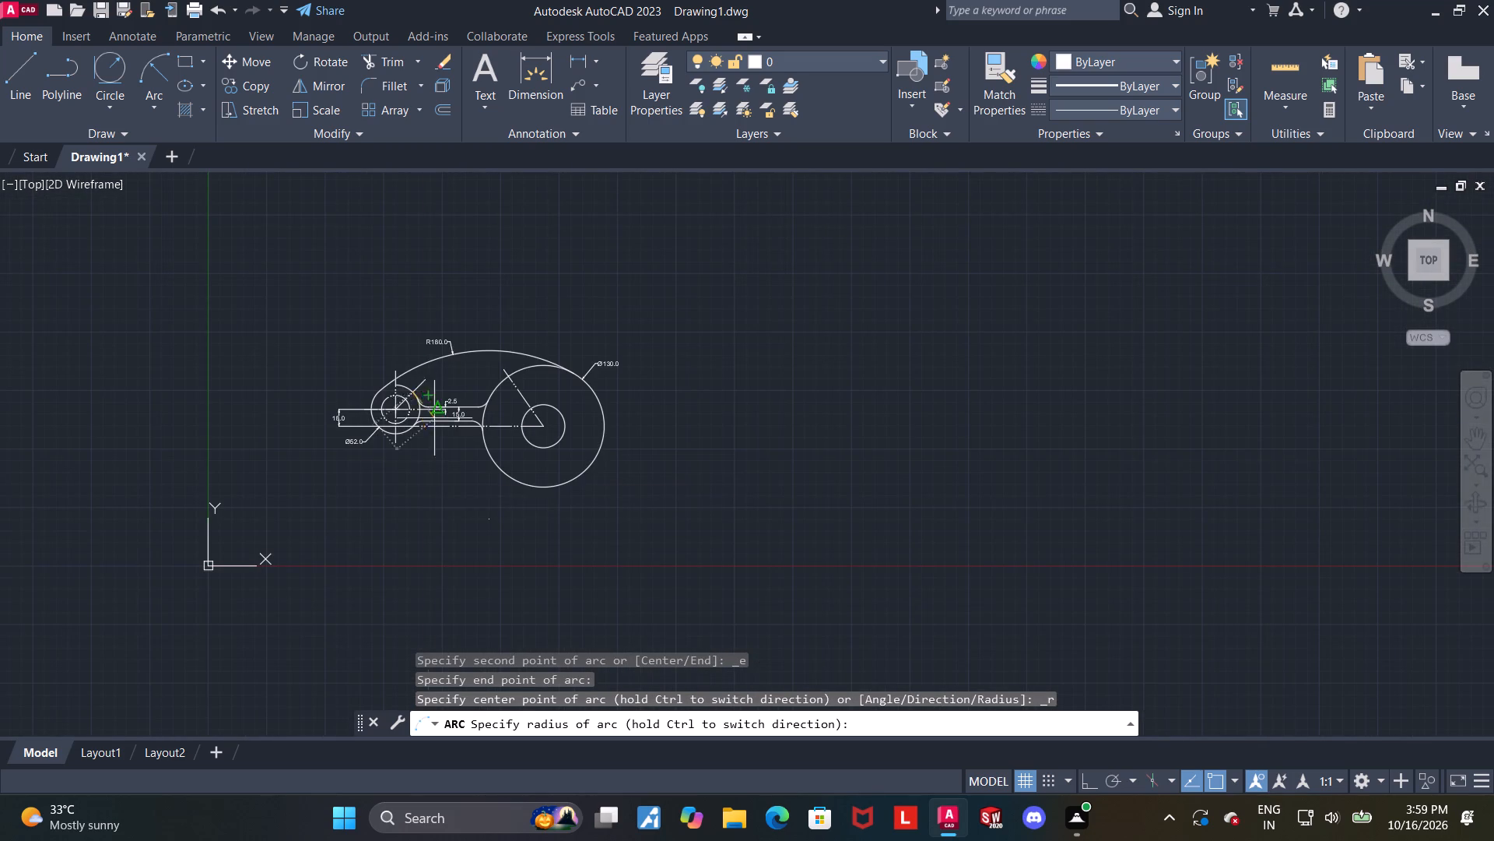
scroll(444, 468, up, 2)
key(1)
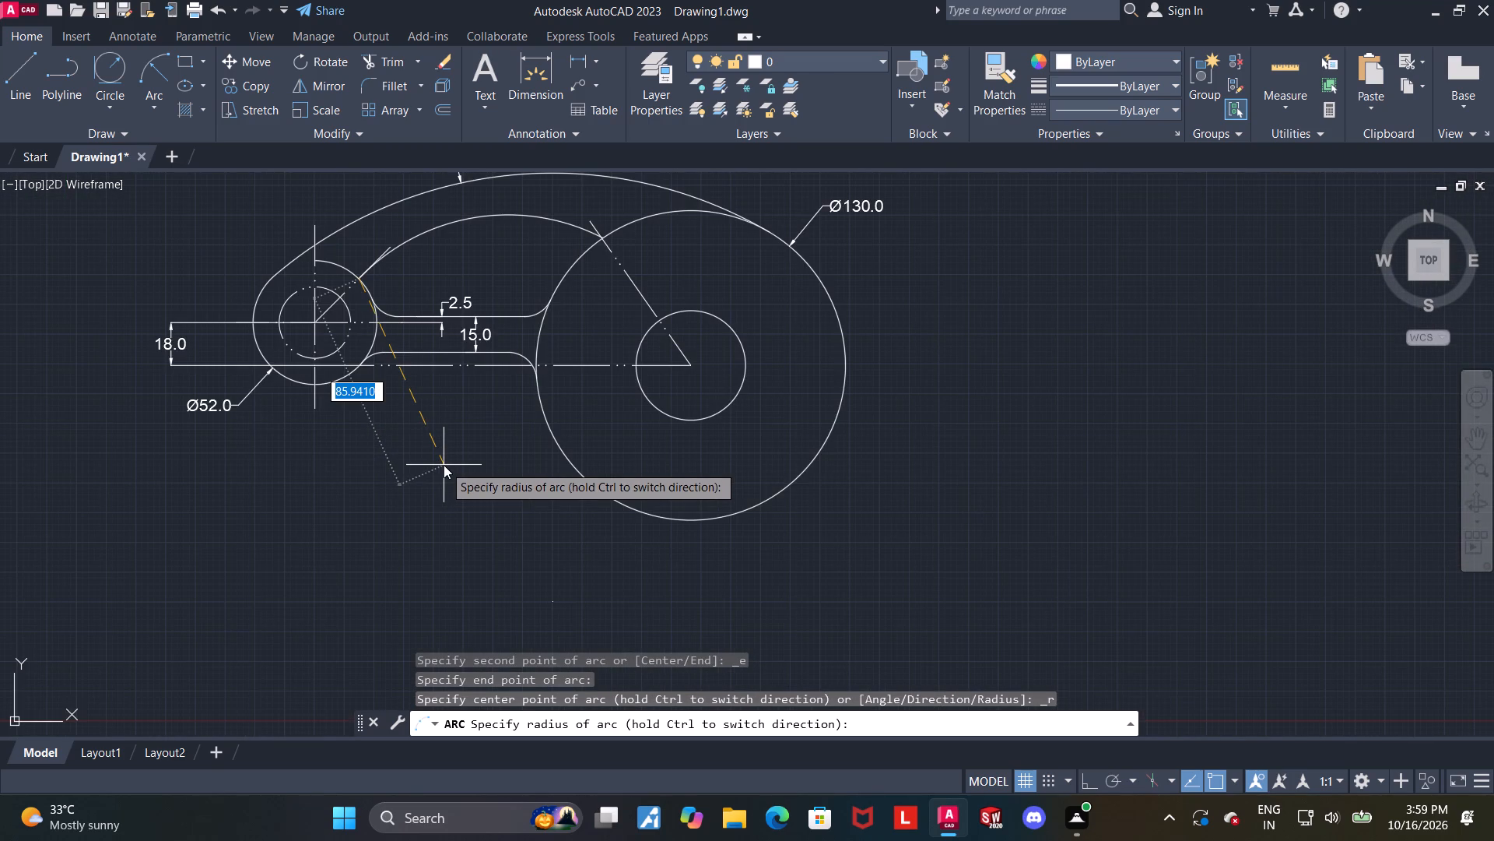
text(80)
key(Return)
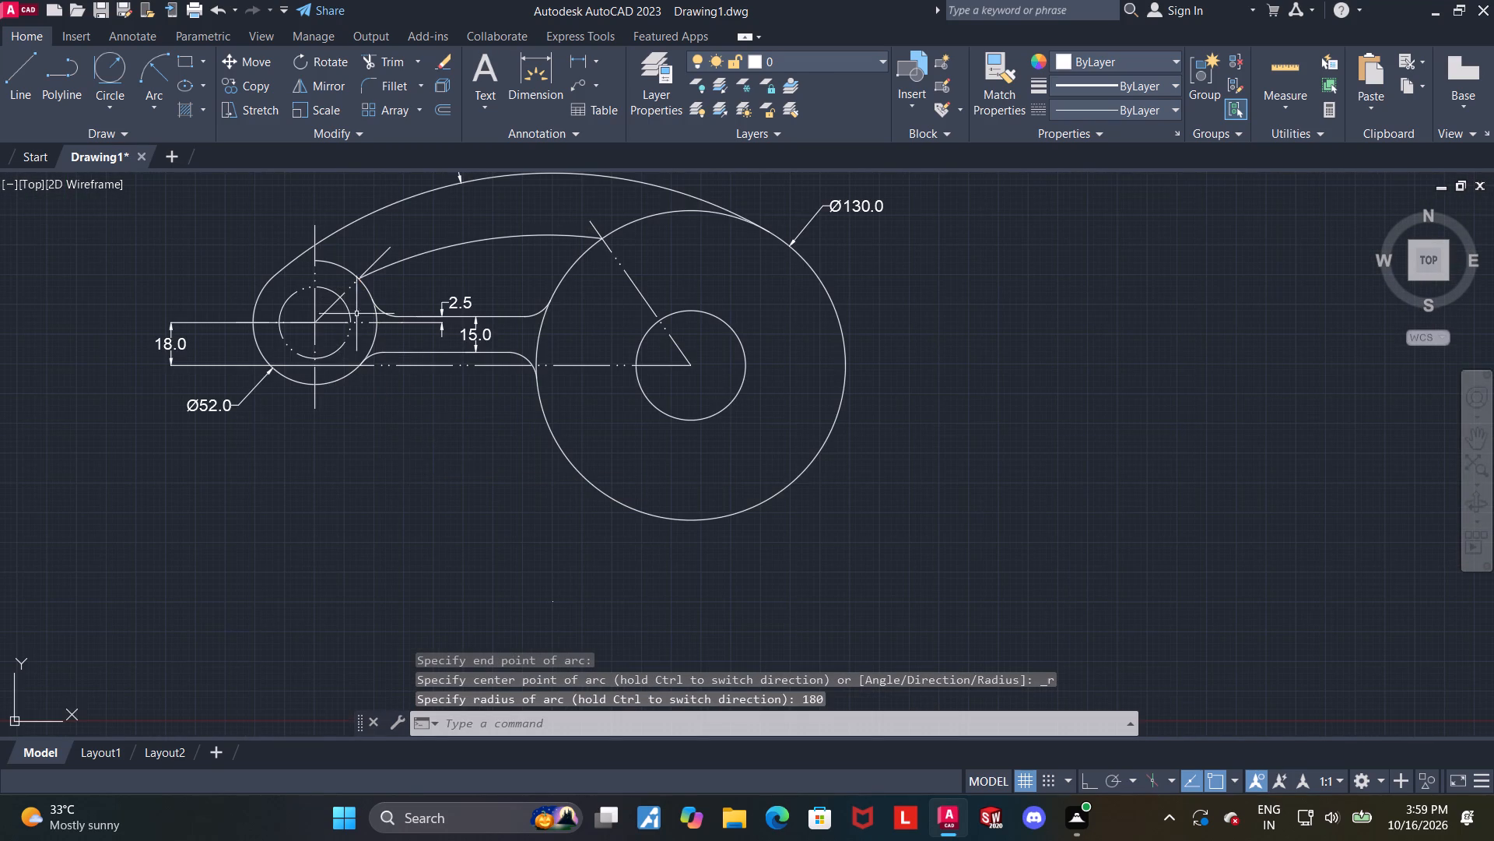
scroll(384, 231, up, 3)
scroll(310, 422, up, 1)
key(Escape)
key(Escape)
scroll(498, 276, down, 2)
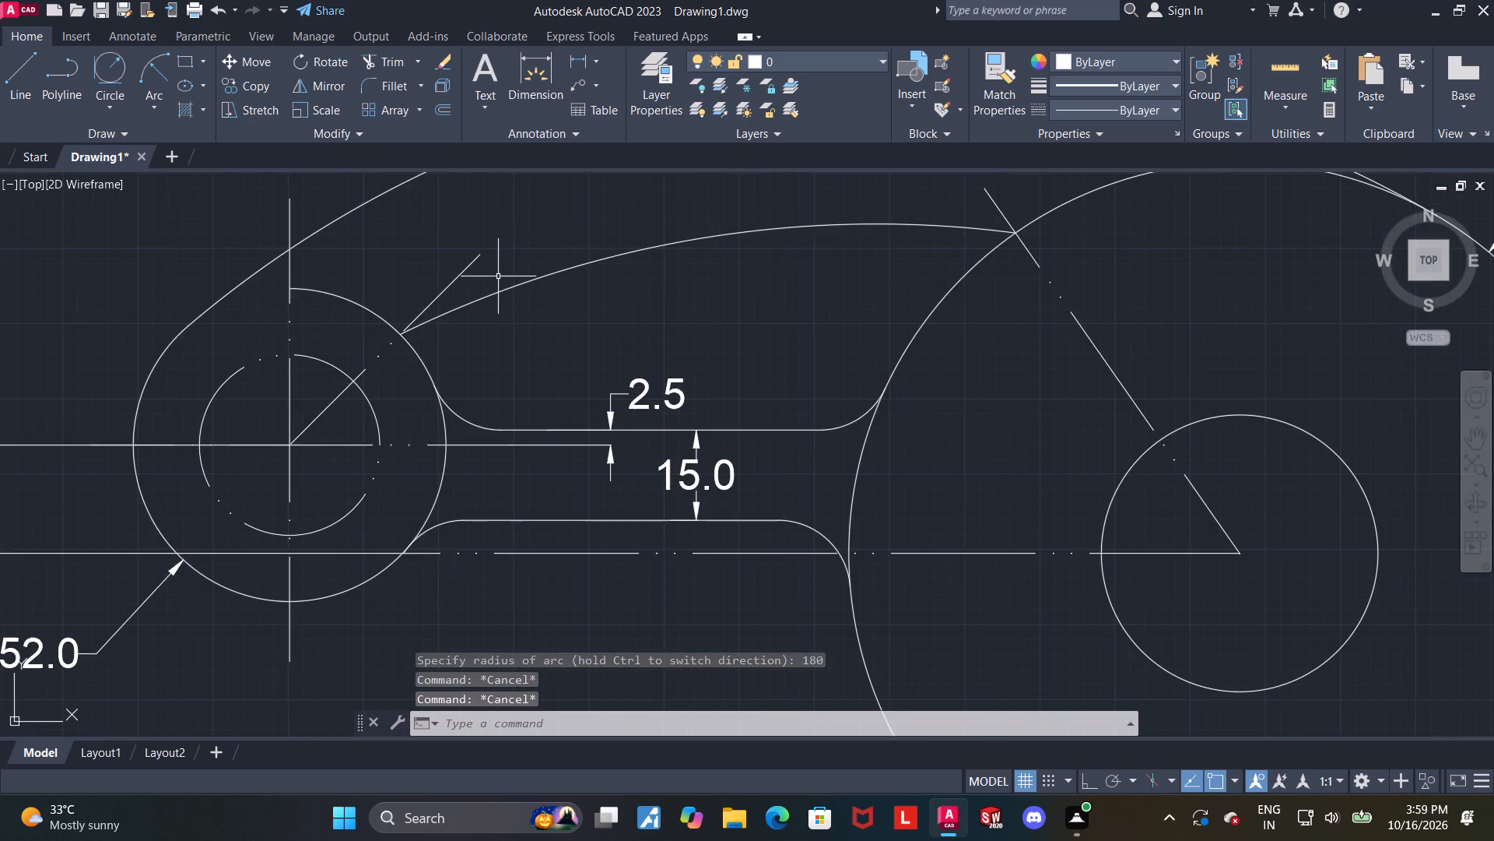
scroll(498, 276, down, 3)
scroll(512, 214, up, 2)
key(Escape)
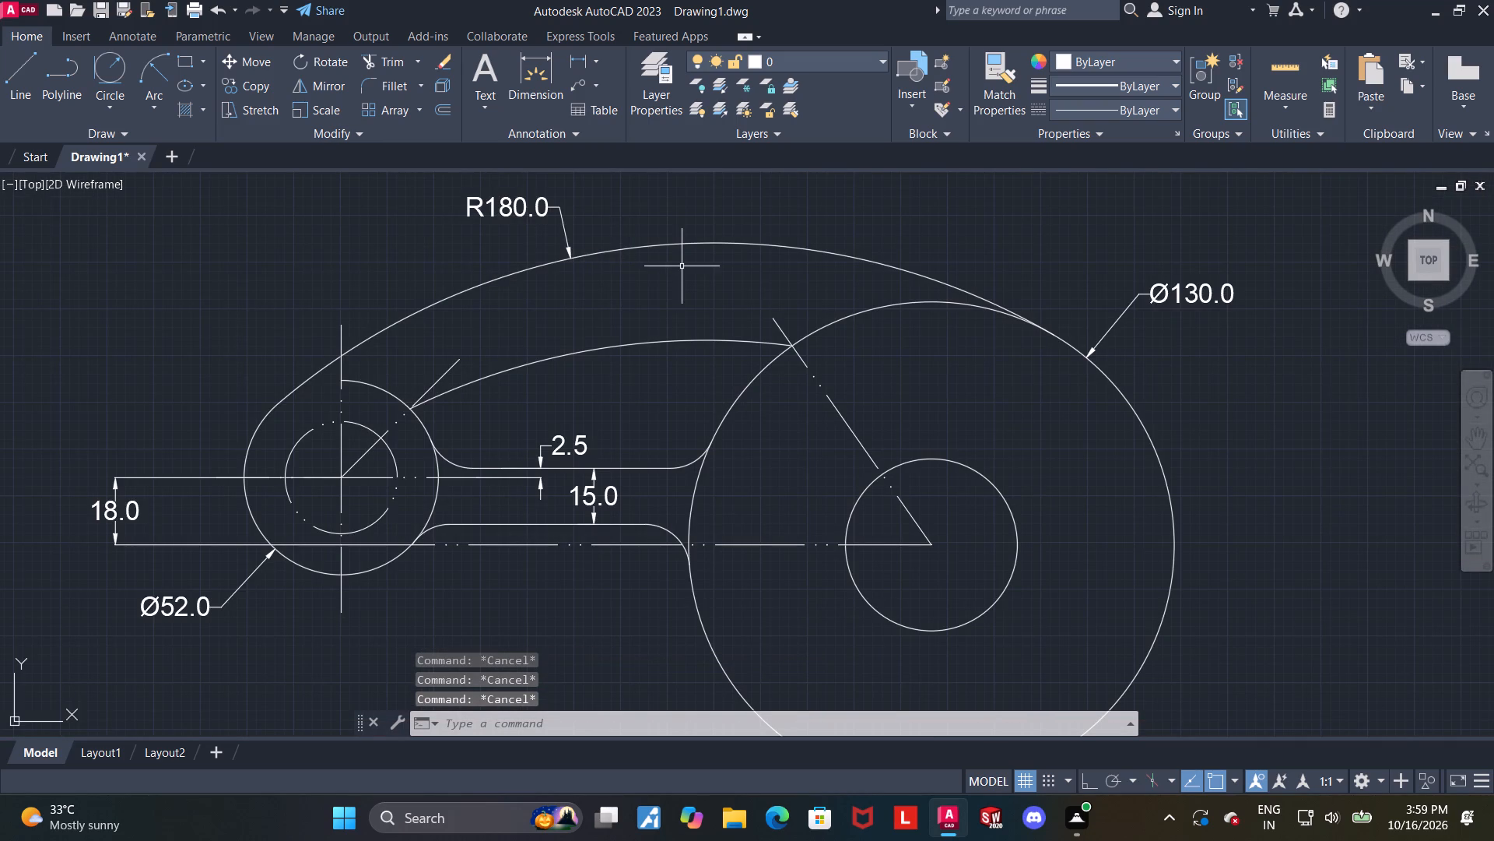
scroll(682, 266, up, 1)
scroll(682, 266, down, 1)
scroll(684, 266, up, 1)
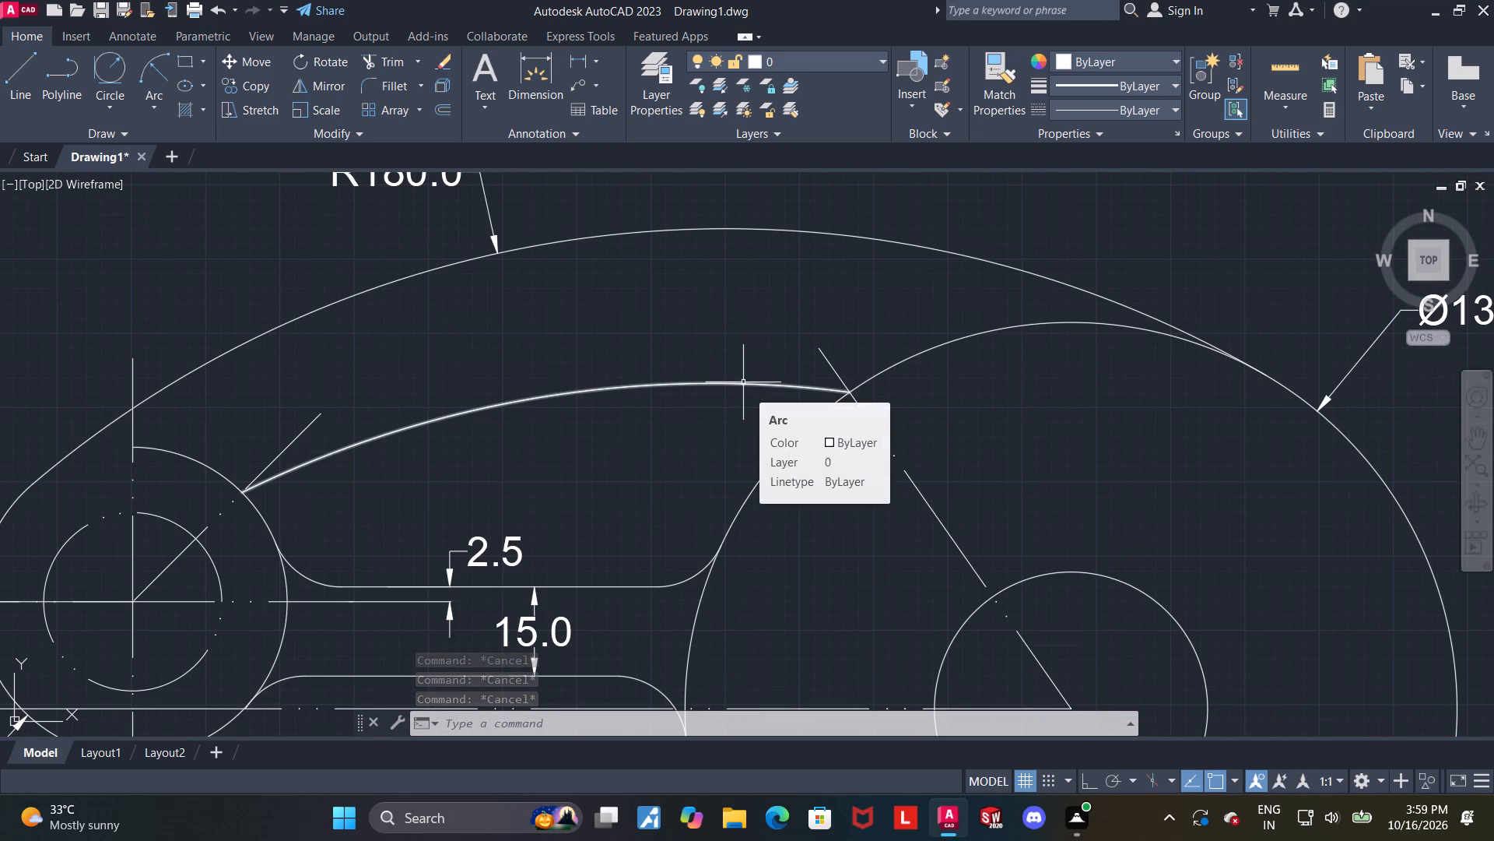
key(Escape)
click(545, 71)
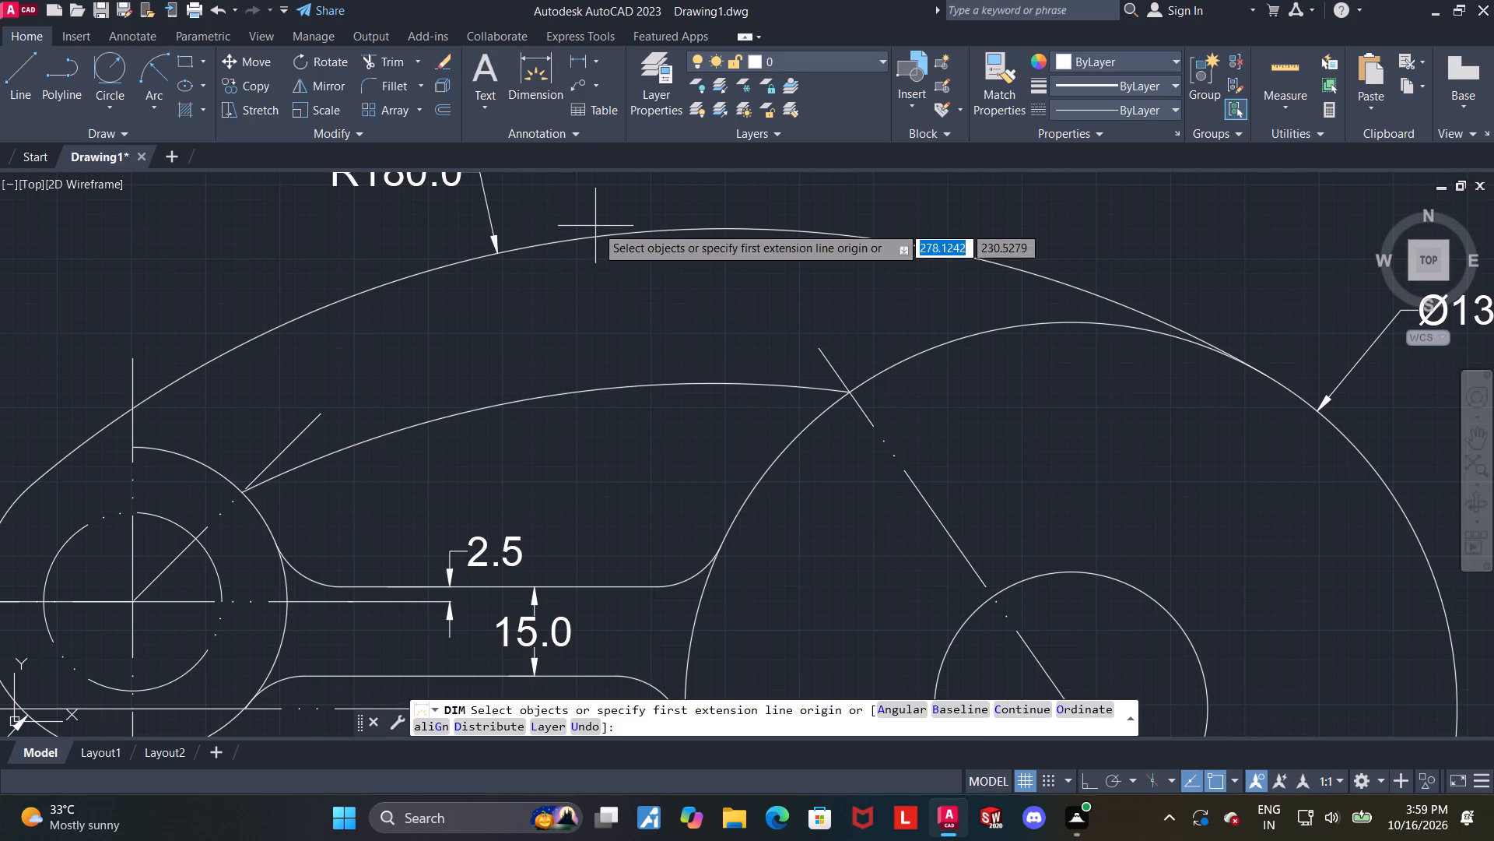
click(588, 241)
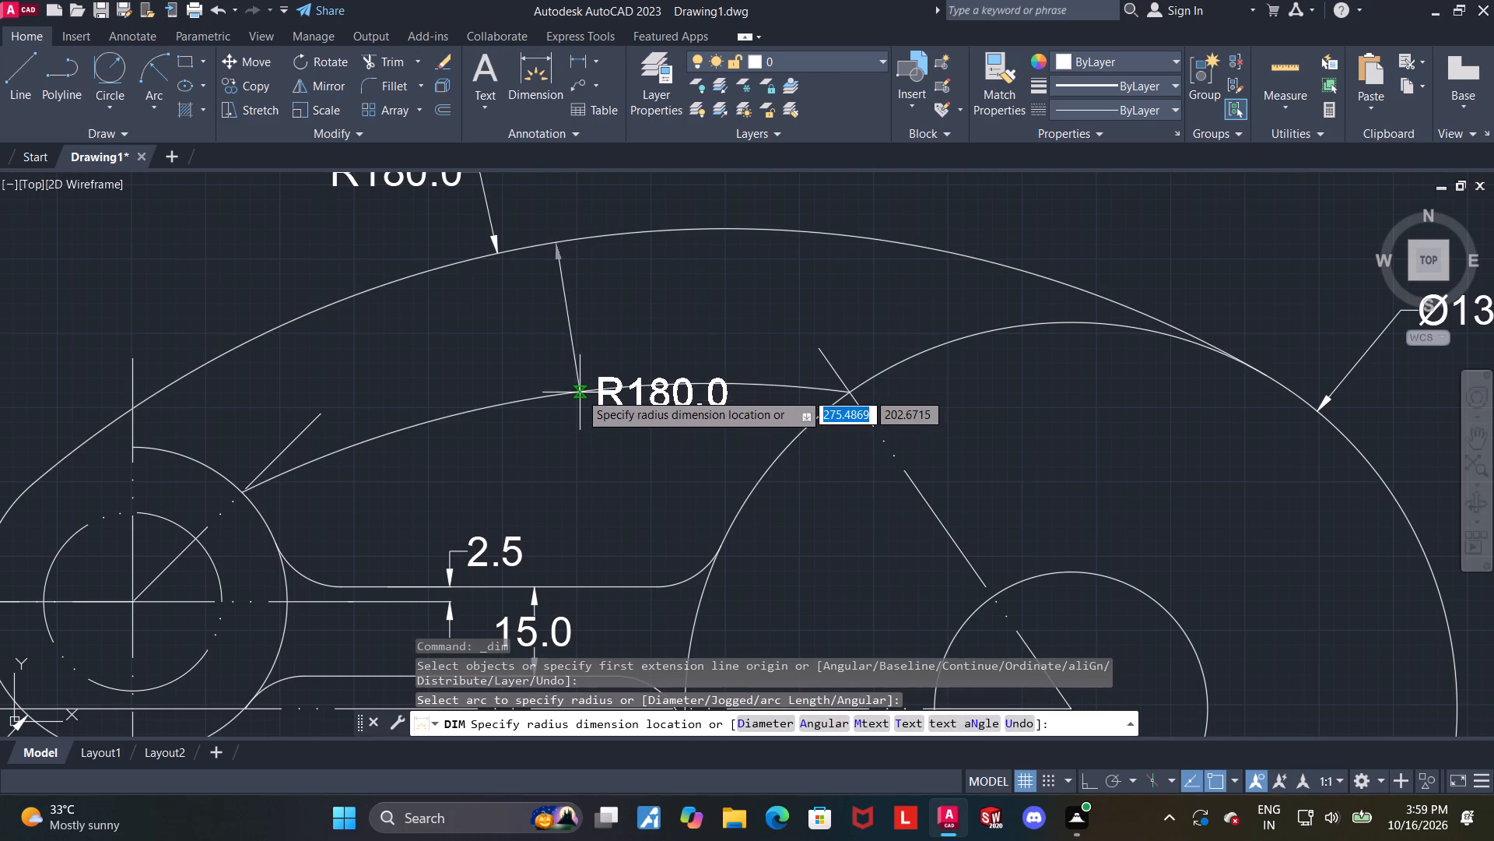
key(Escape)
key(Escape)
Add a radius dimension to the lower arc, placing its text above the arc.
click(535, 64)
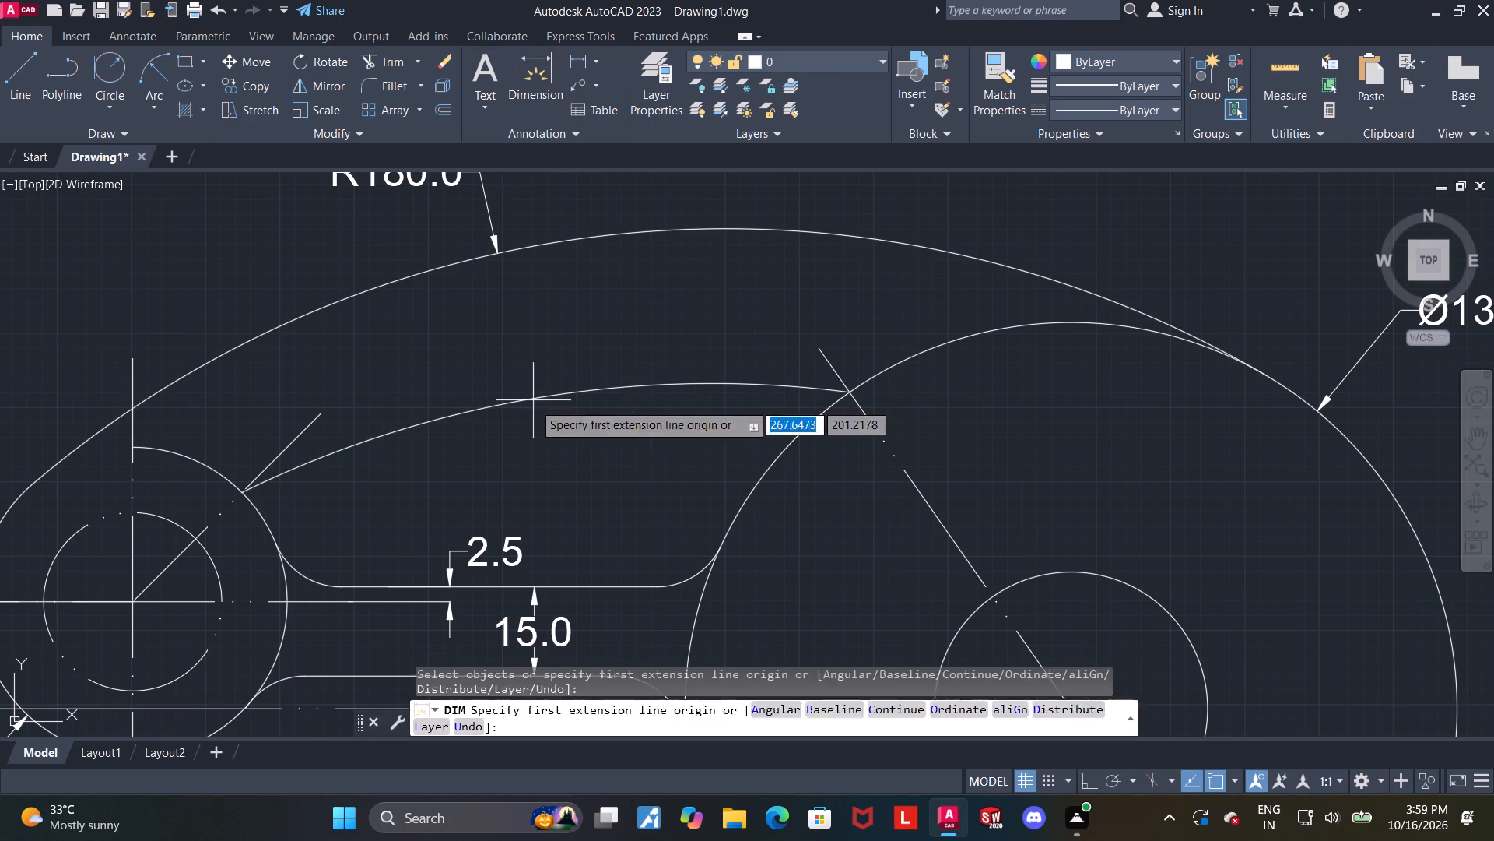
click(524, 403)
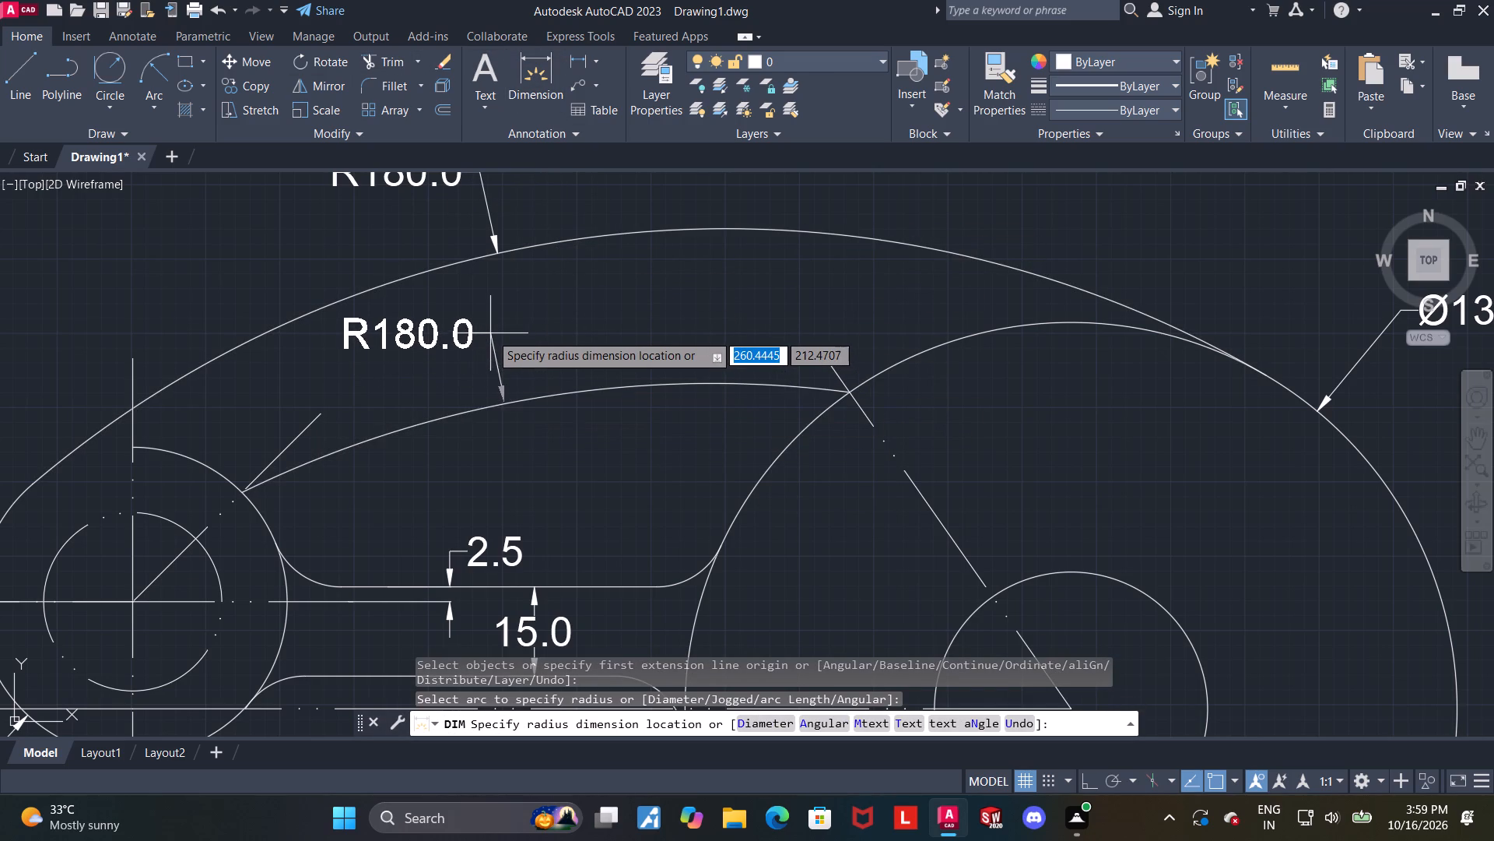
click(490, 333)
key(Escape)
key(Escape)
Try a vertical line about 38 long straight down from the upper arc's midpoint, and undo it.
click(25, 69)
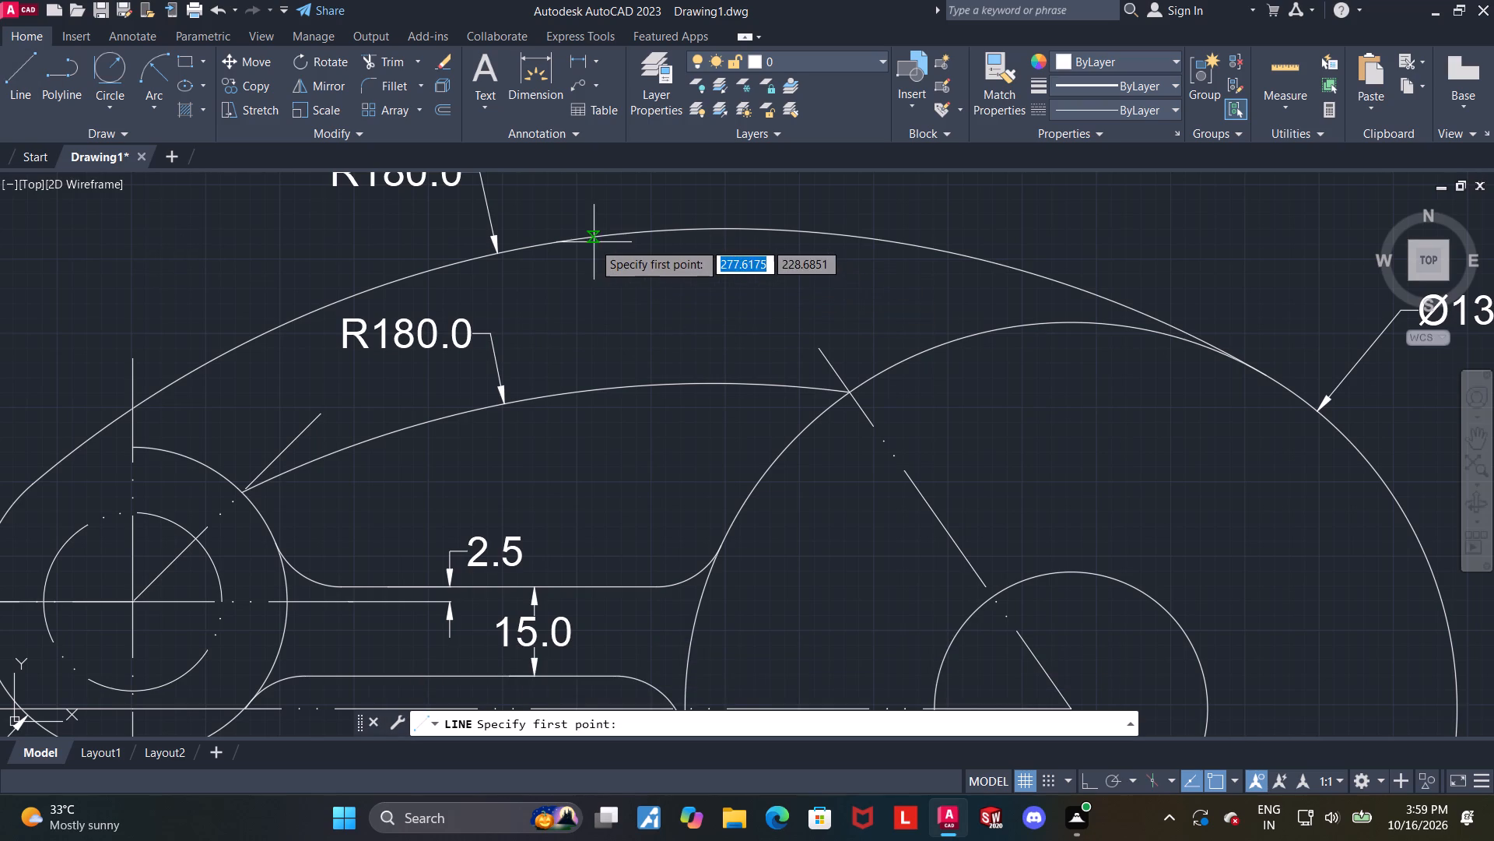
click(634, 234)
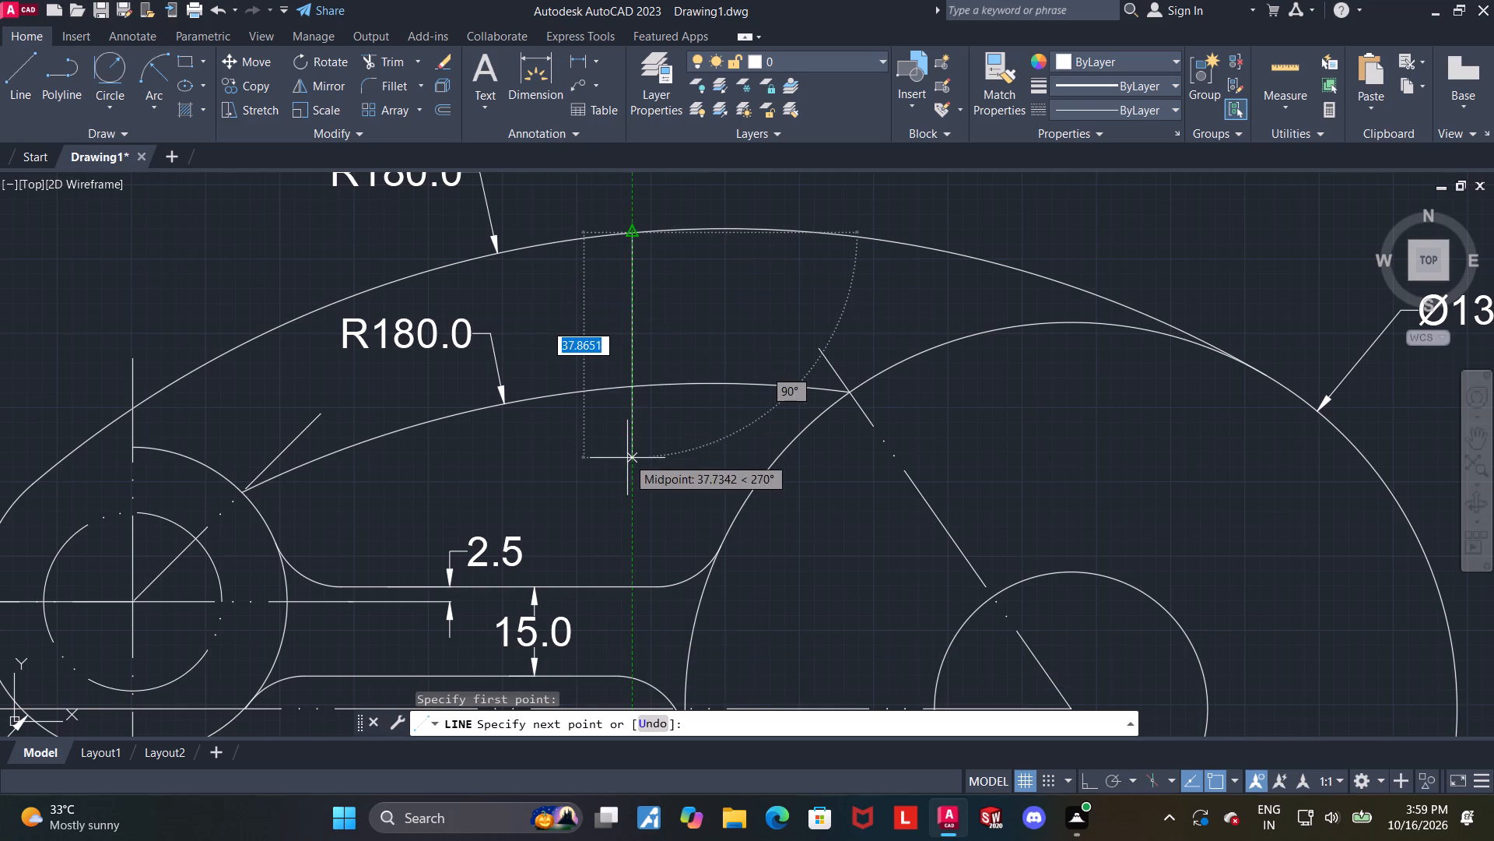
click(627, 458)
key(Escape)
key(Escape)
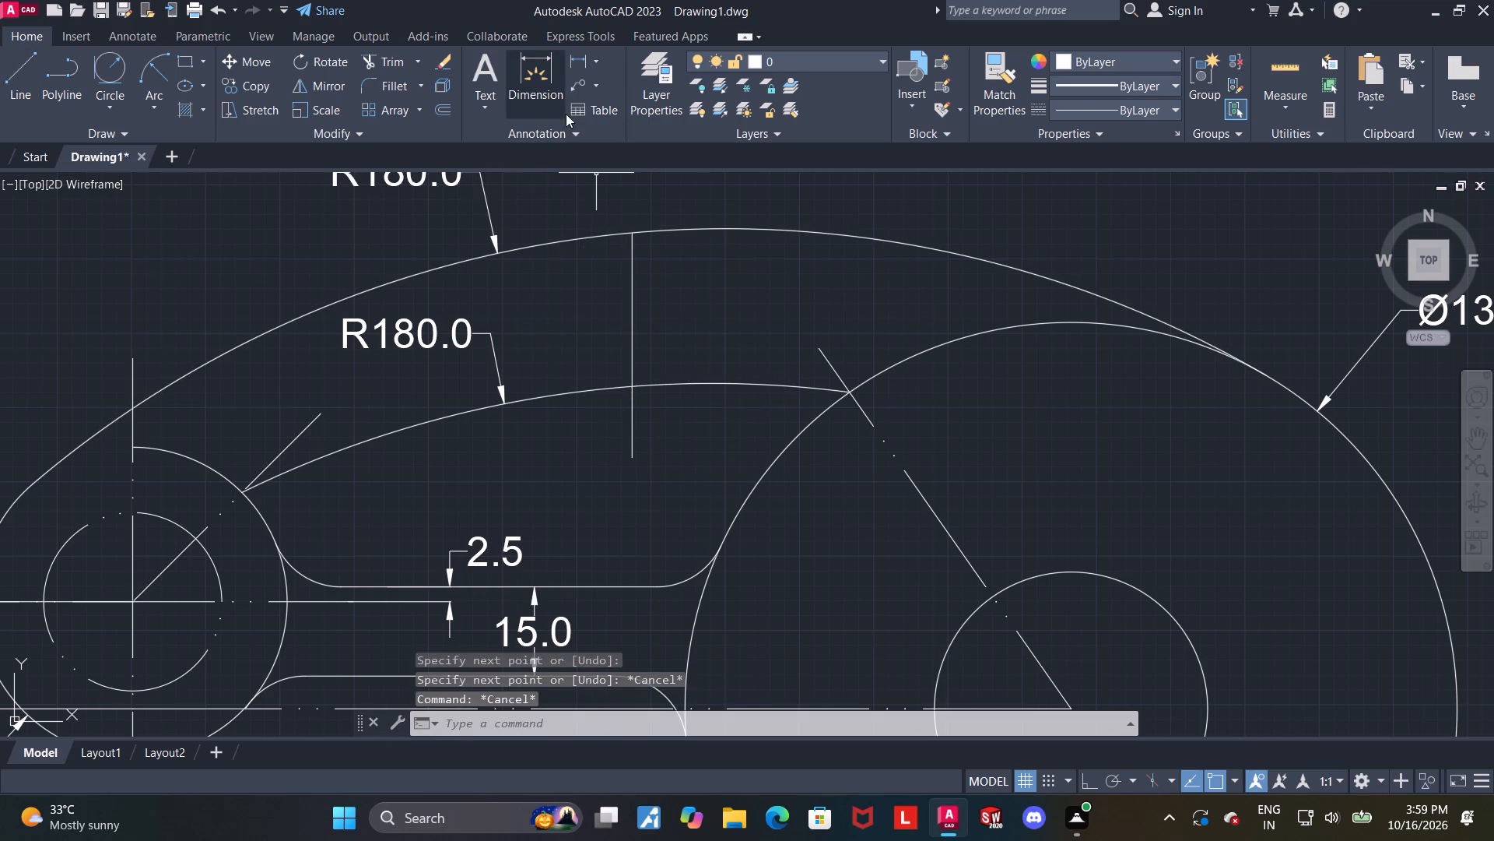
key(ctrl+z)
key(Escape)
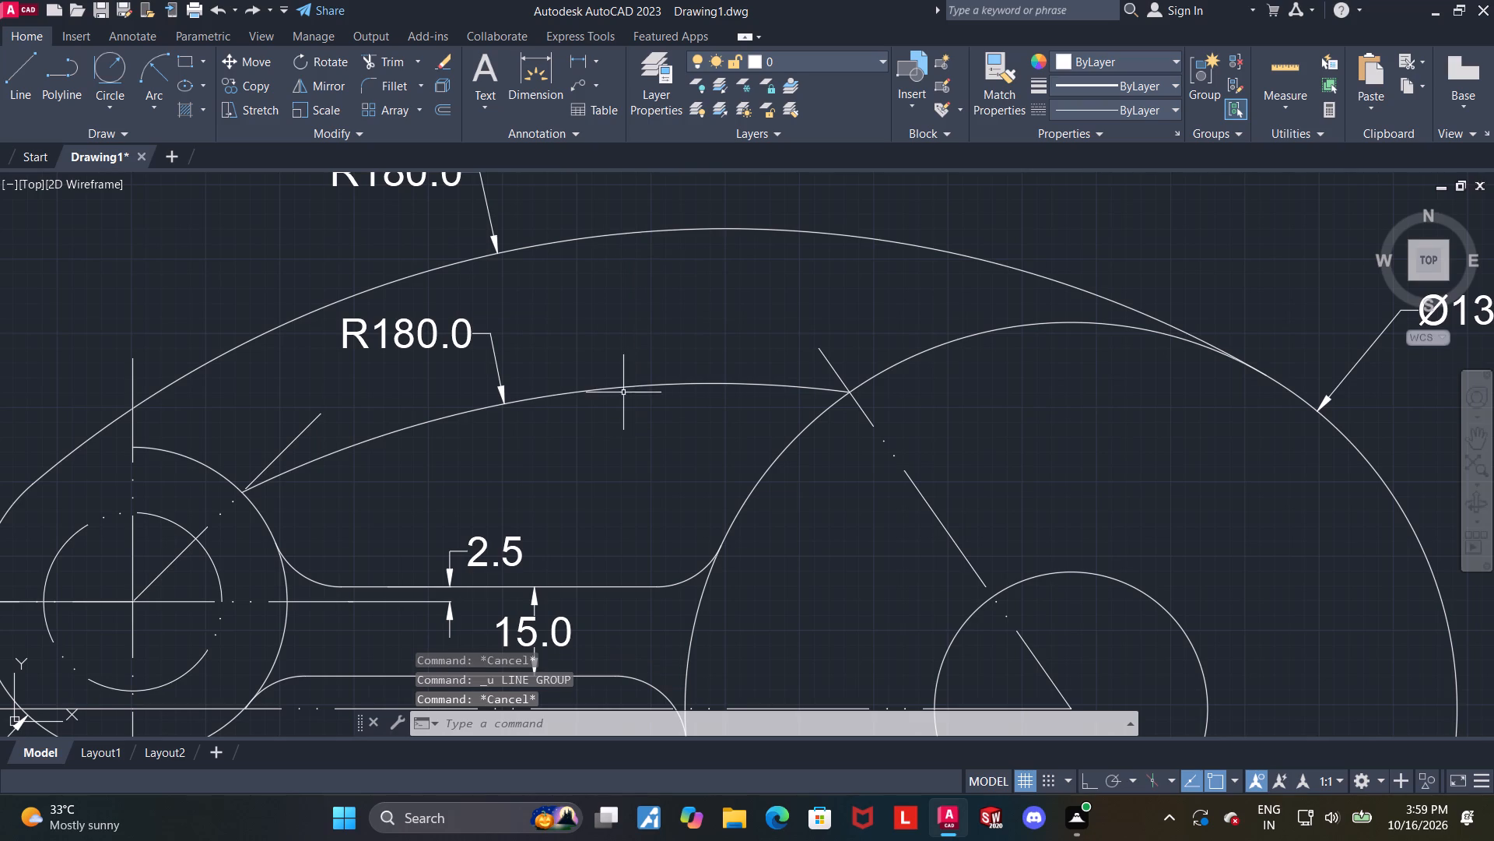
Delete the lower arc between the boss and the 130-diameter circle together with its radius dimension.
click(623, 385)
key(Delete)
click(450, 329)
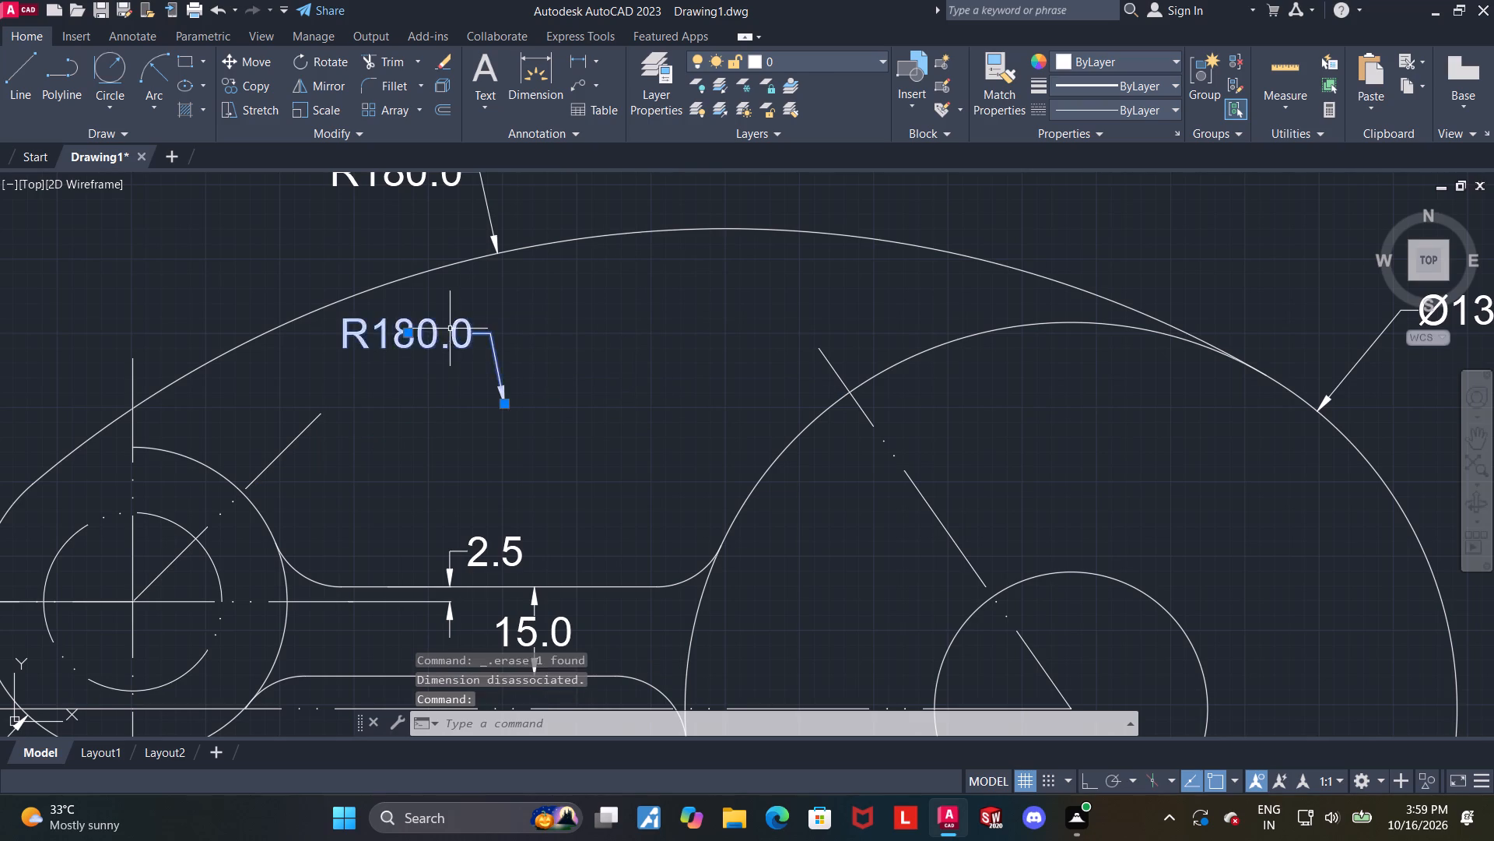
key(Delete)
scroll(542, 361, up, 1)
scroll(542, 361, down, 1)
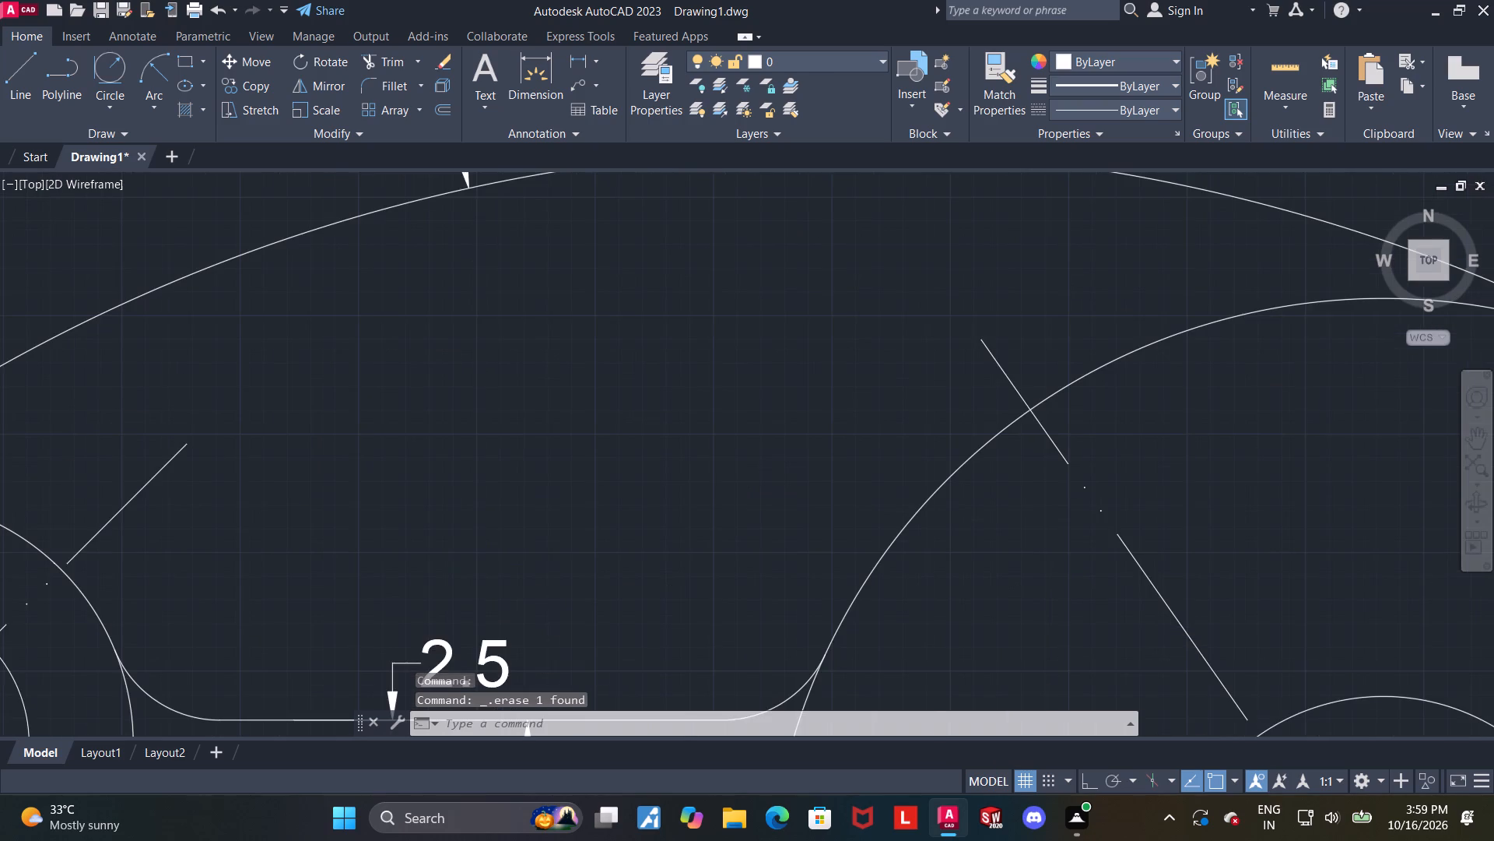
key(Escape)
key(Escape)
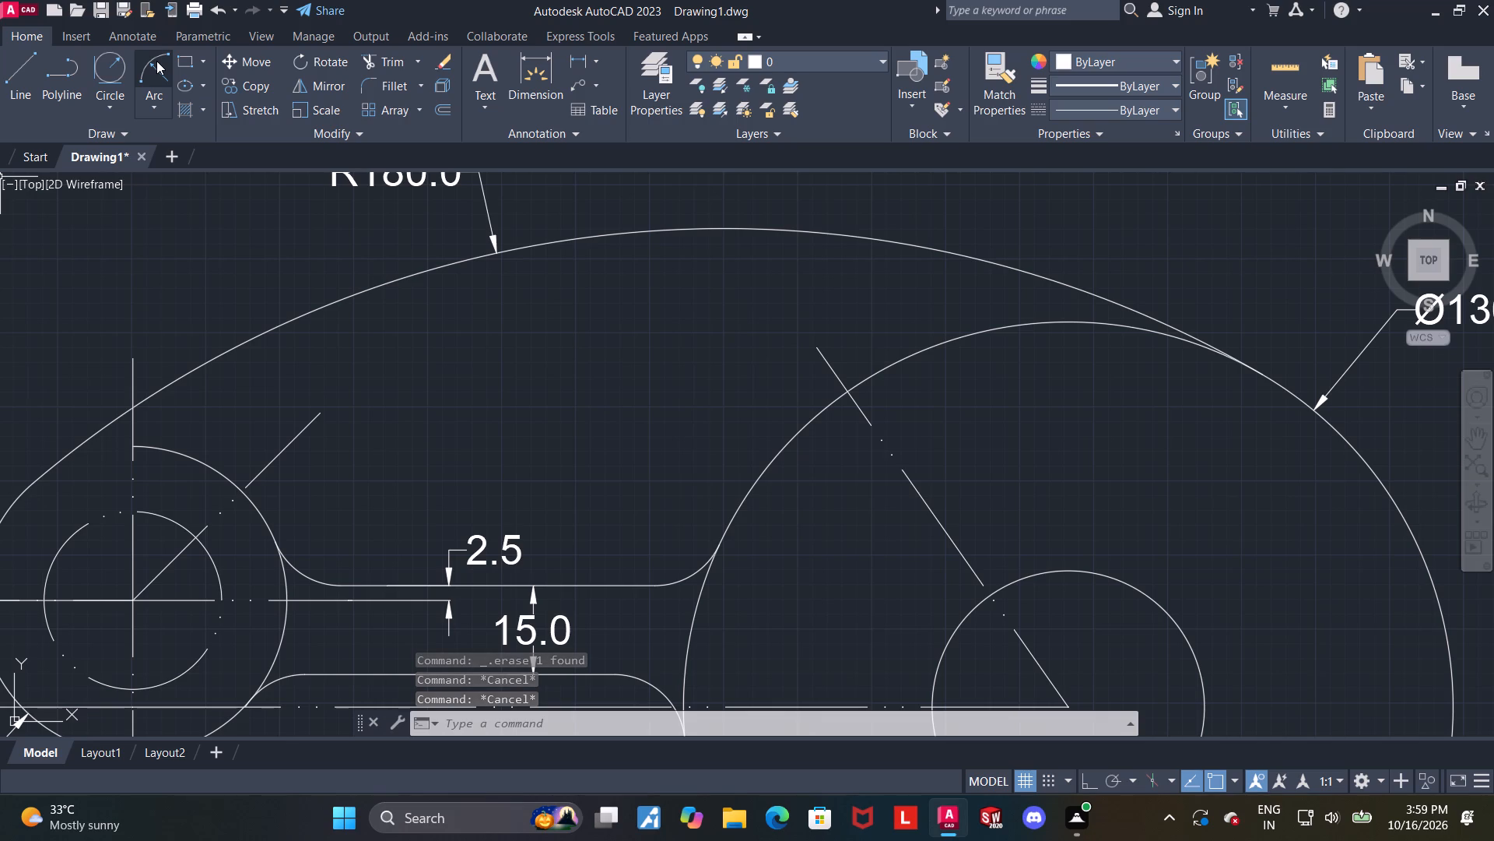
Draw a vertical line 20 long straight down from the midpoint of the upper R180 arc.
key(Escape)
click(10, 76)
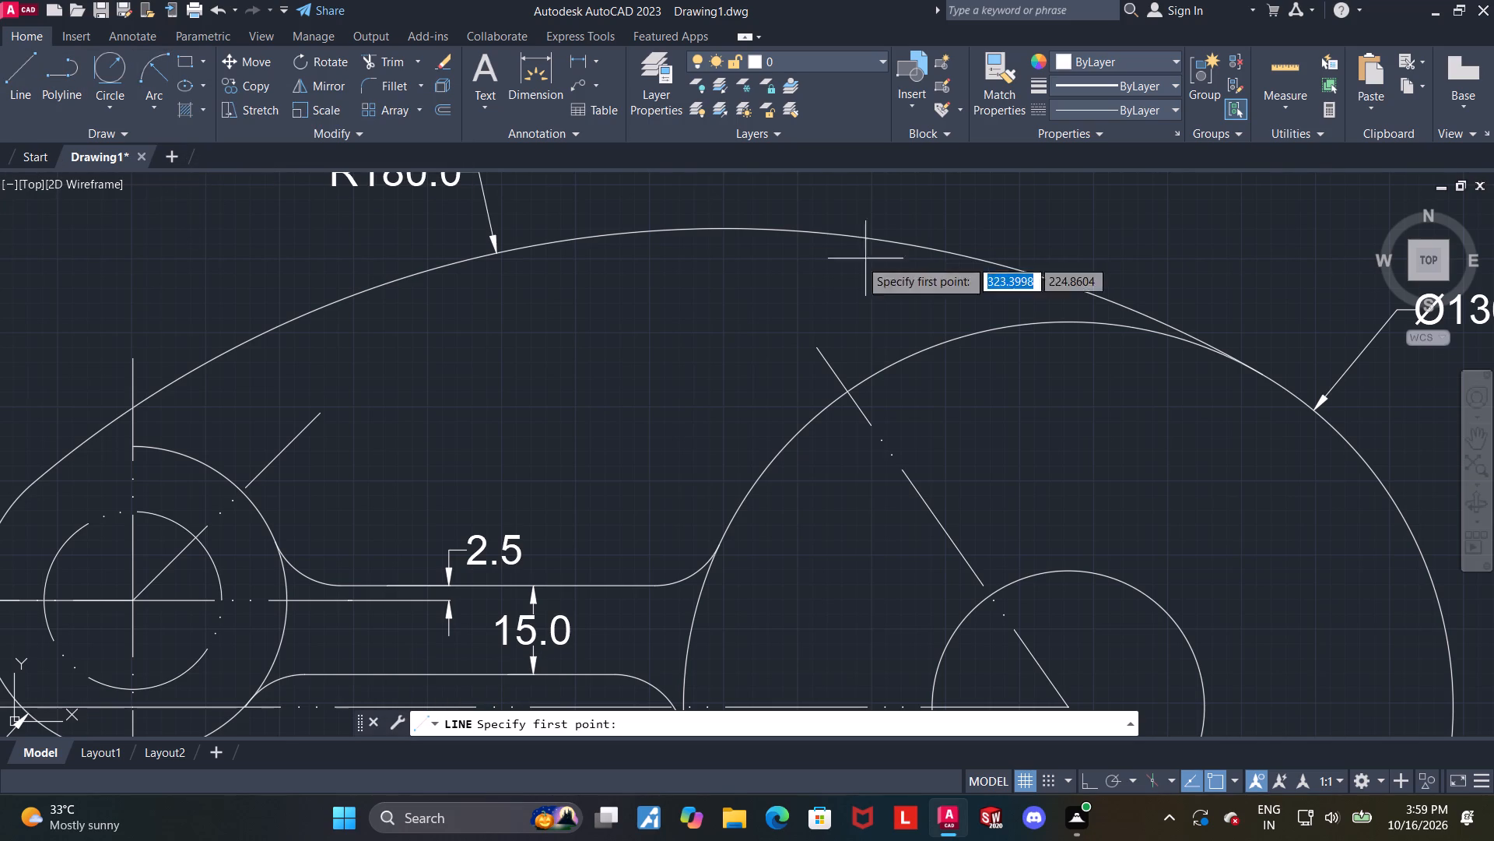
click(630, 232)
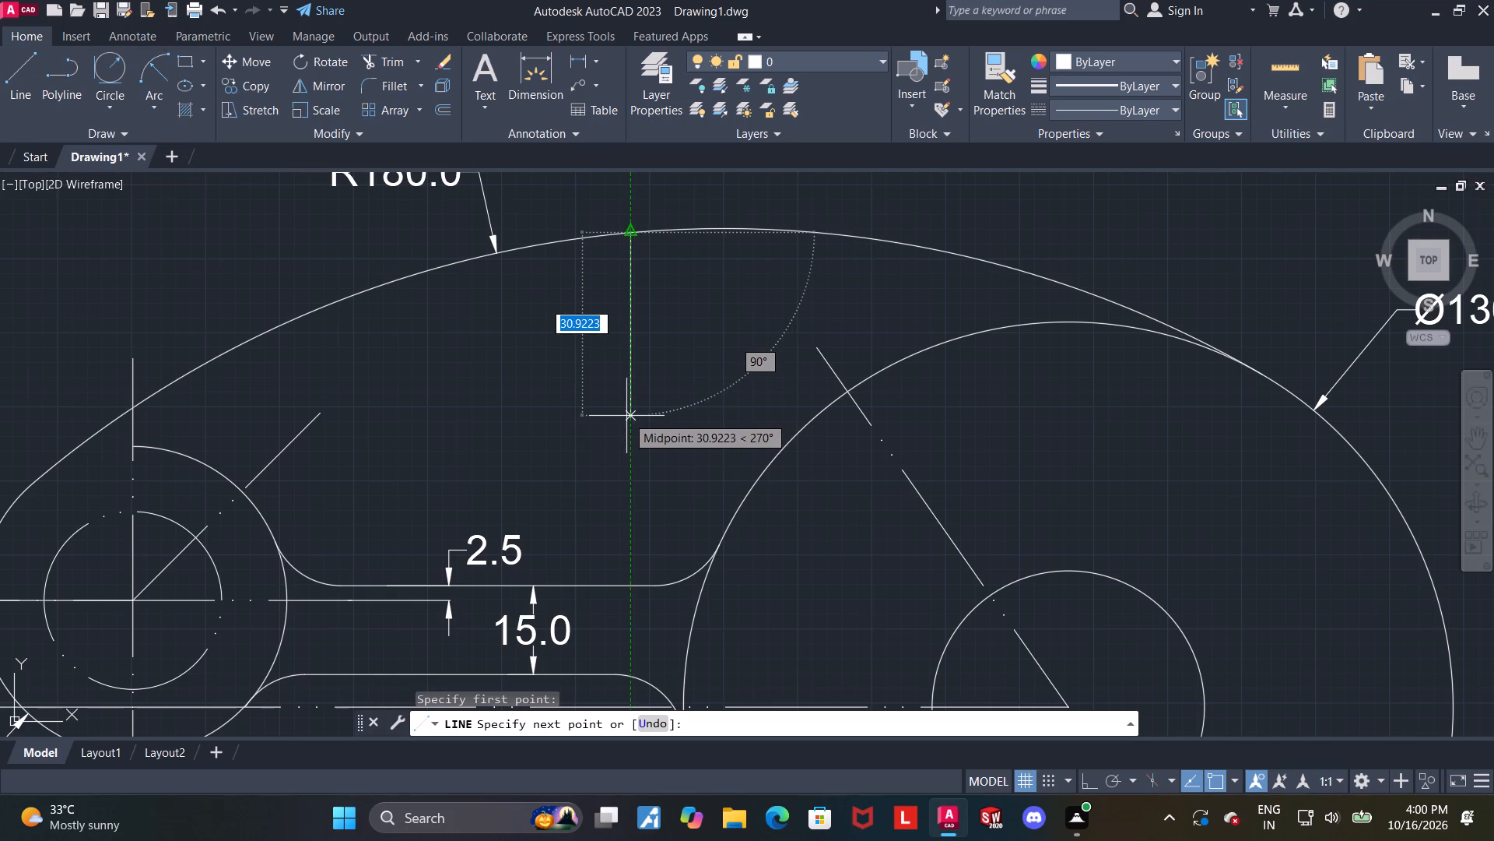
text(20)
key(Return)
key(Escape)
key(Escape)
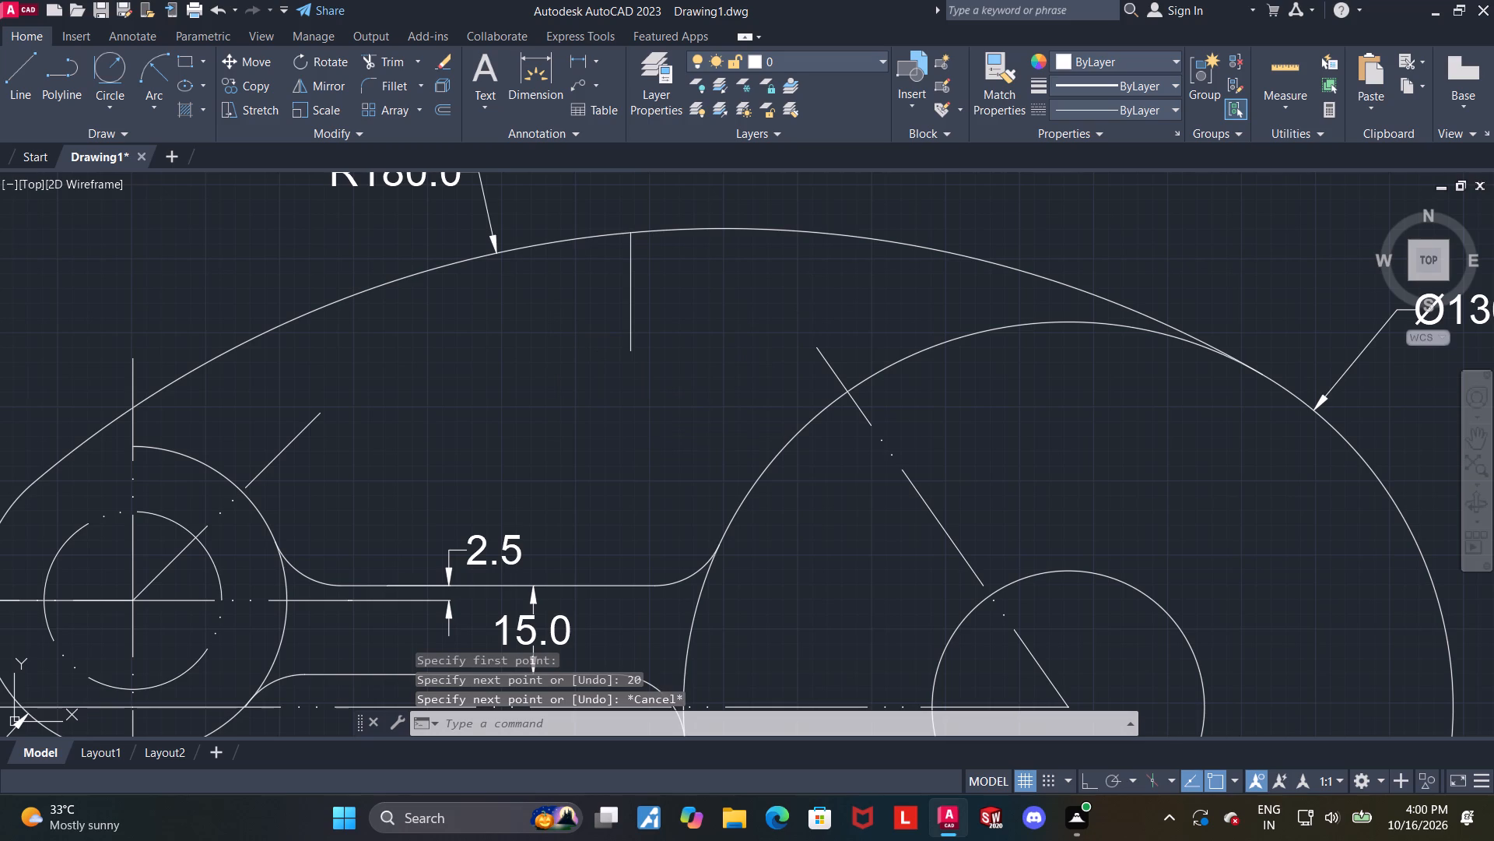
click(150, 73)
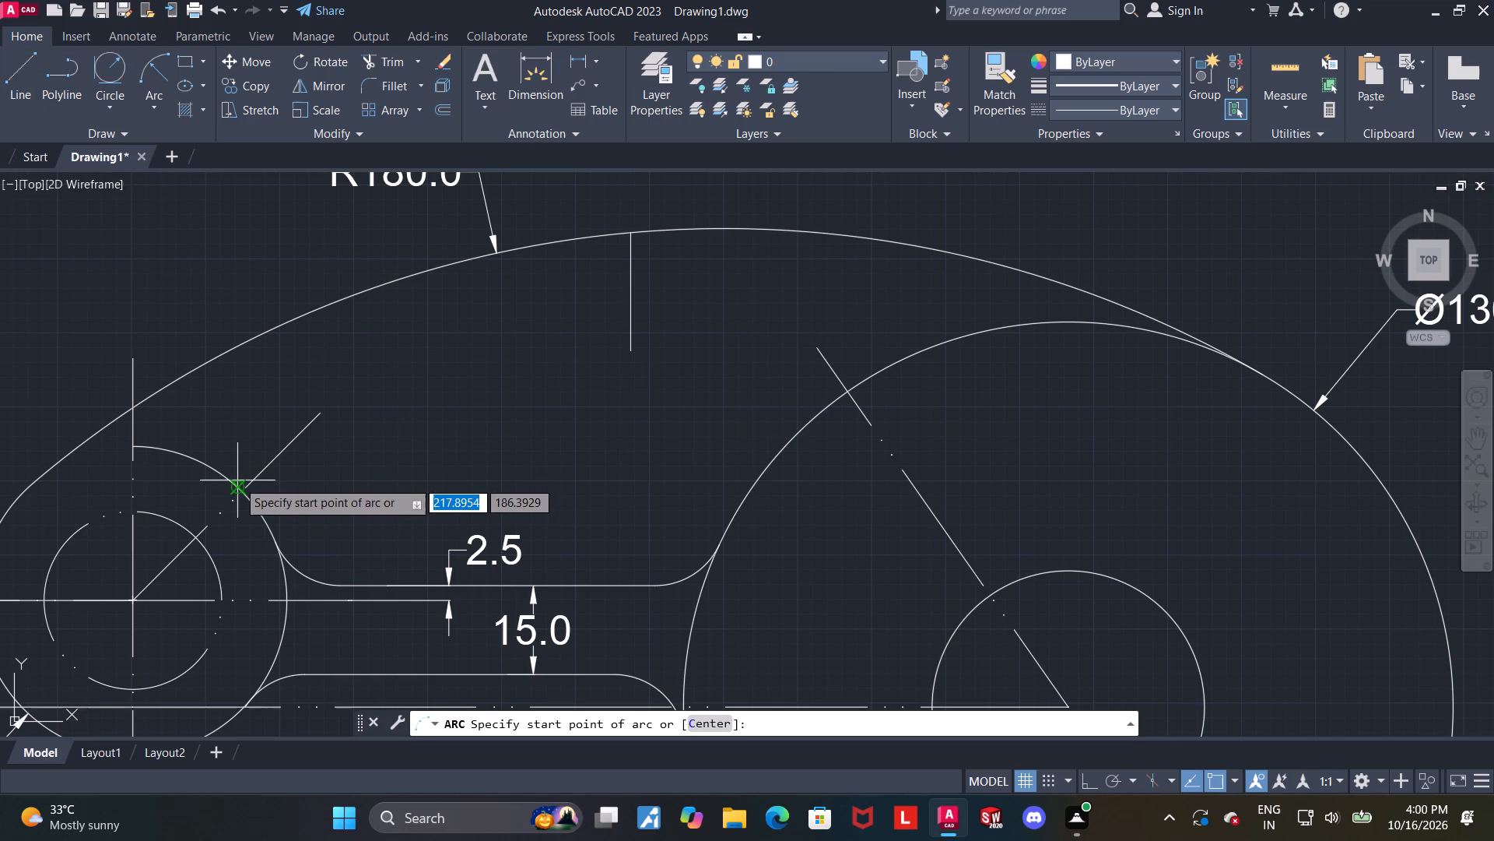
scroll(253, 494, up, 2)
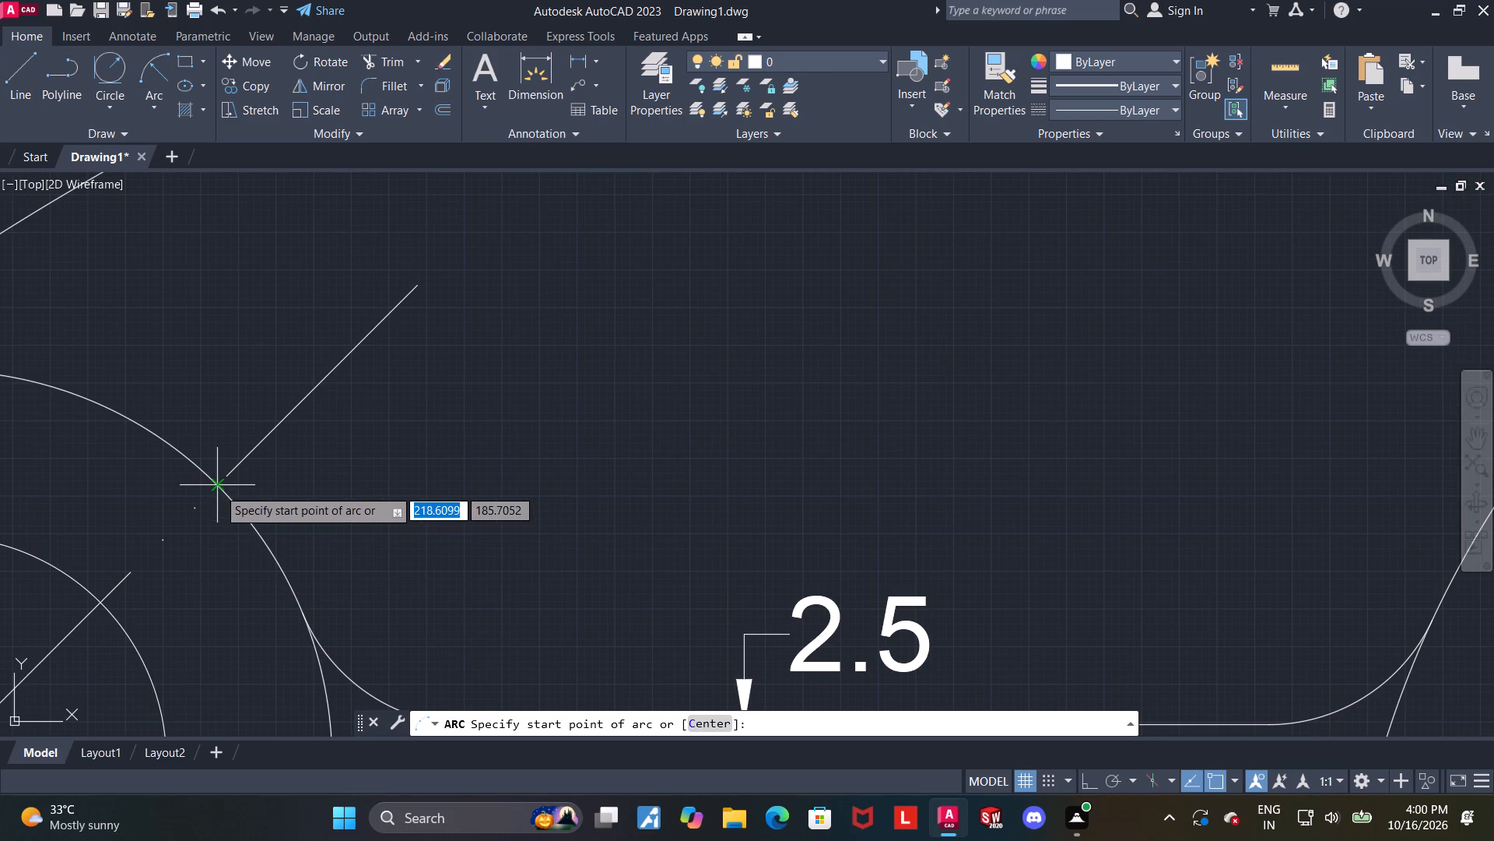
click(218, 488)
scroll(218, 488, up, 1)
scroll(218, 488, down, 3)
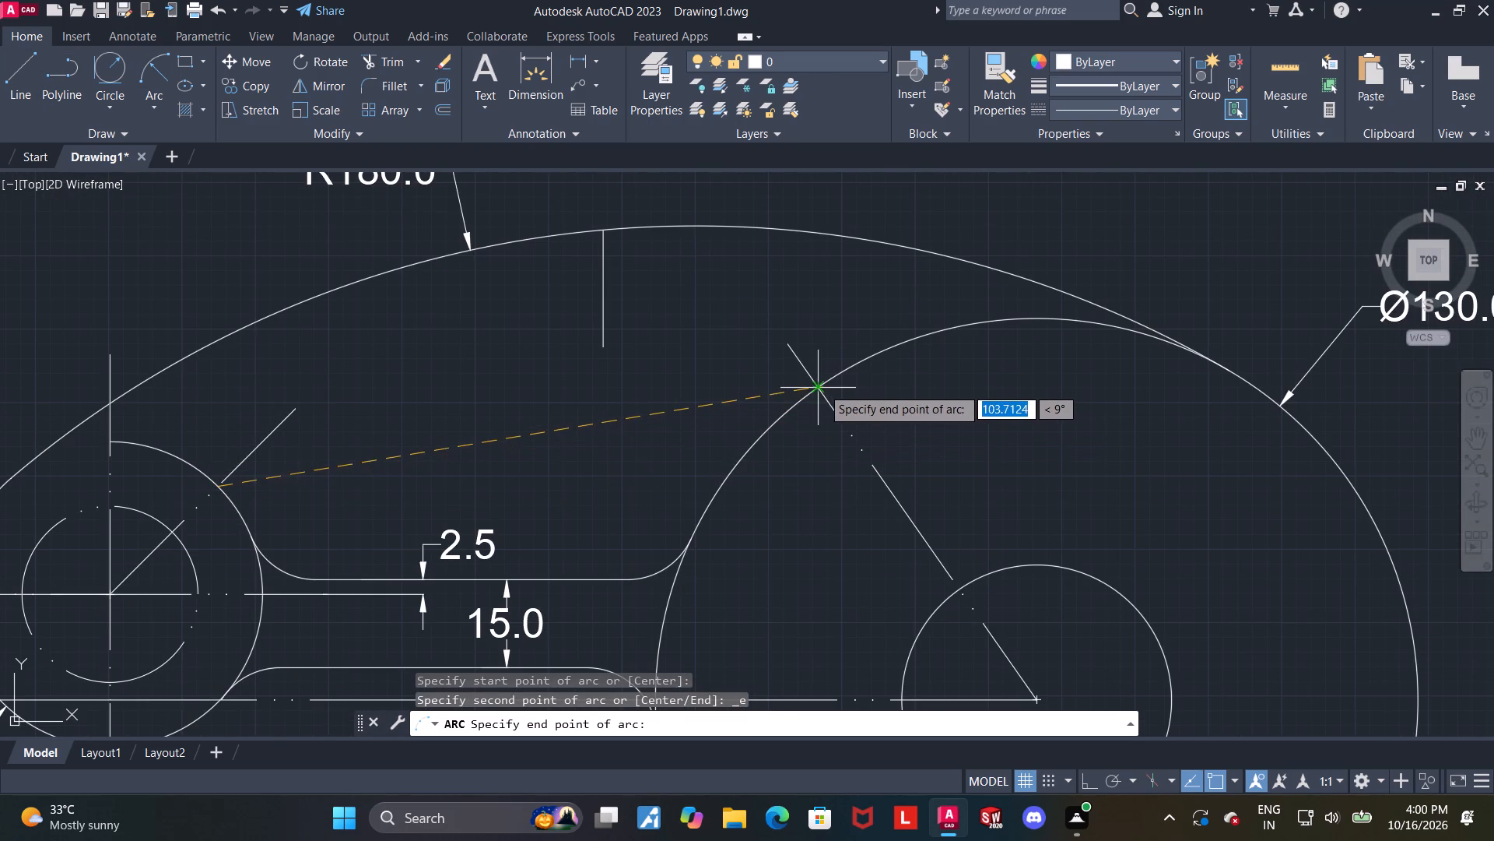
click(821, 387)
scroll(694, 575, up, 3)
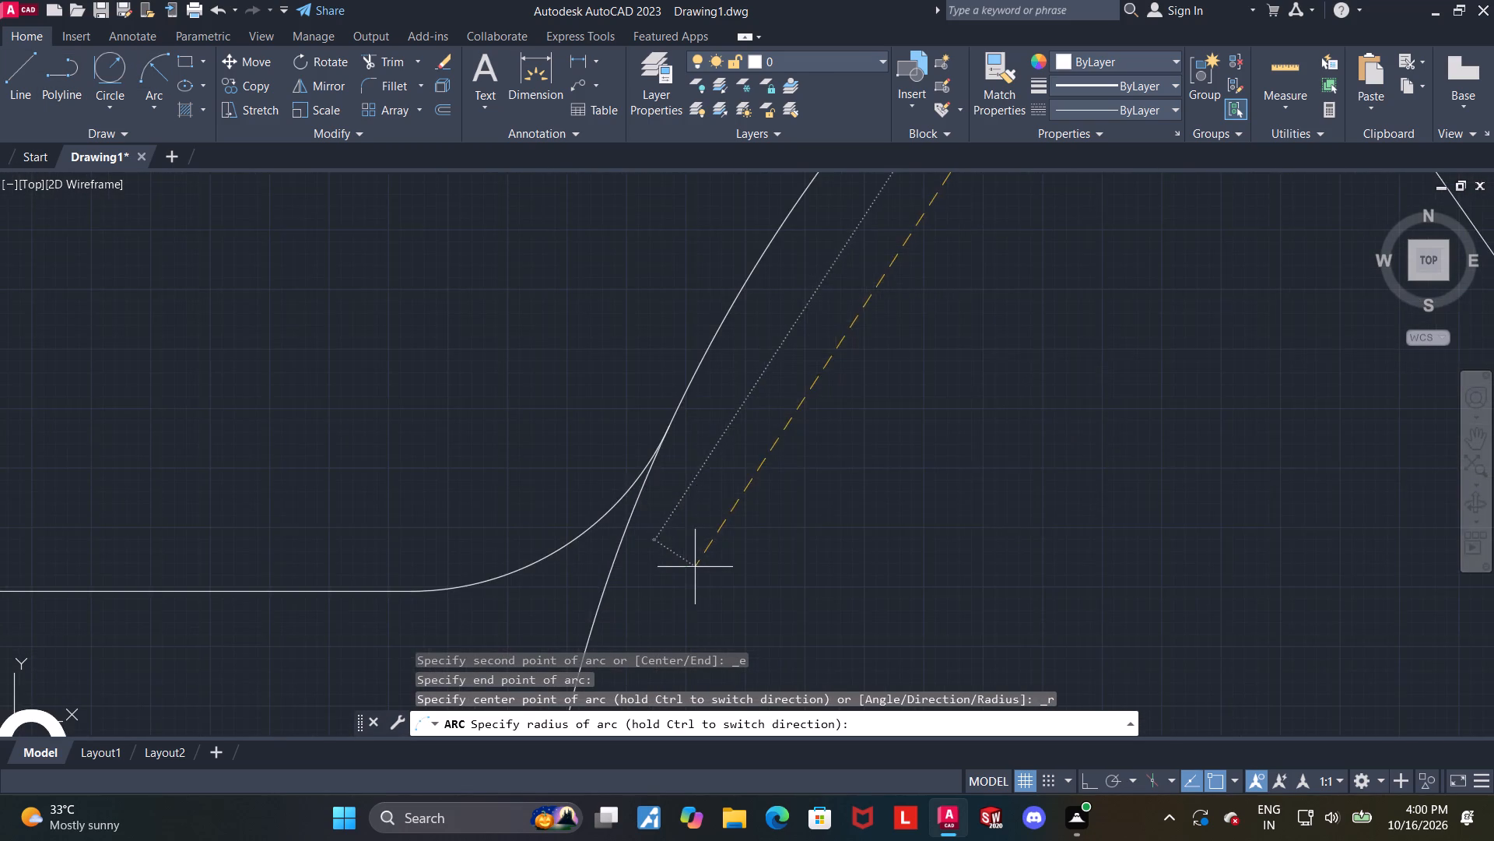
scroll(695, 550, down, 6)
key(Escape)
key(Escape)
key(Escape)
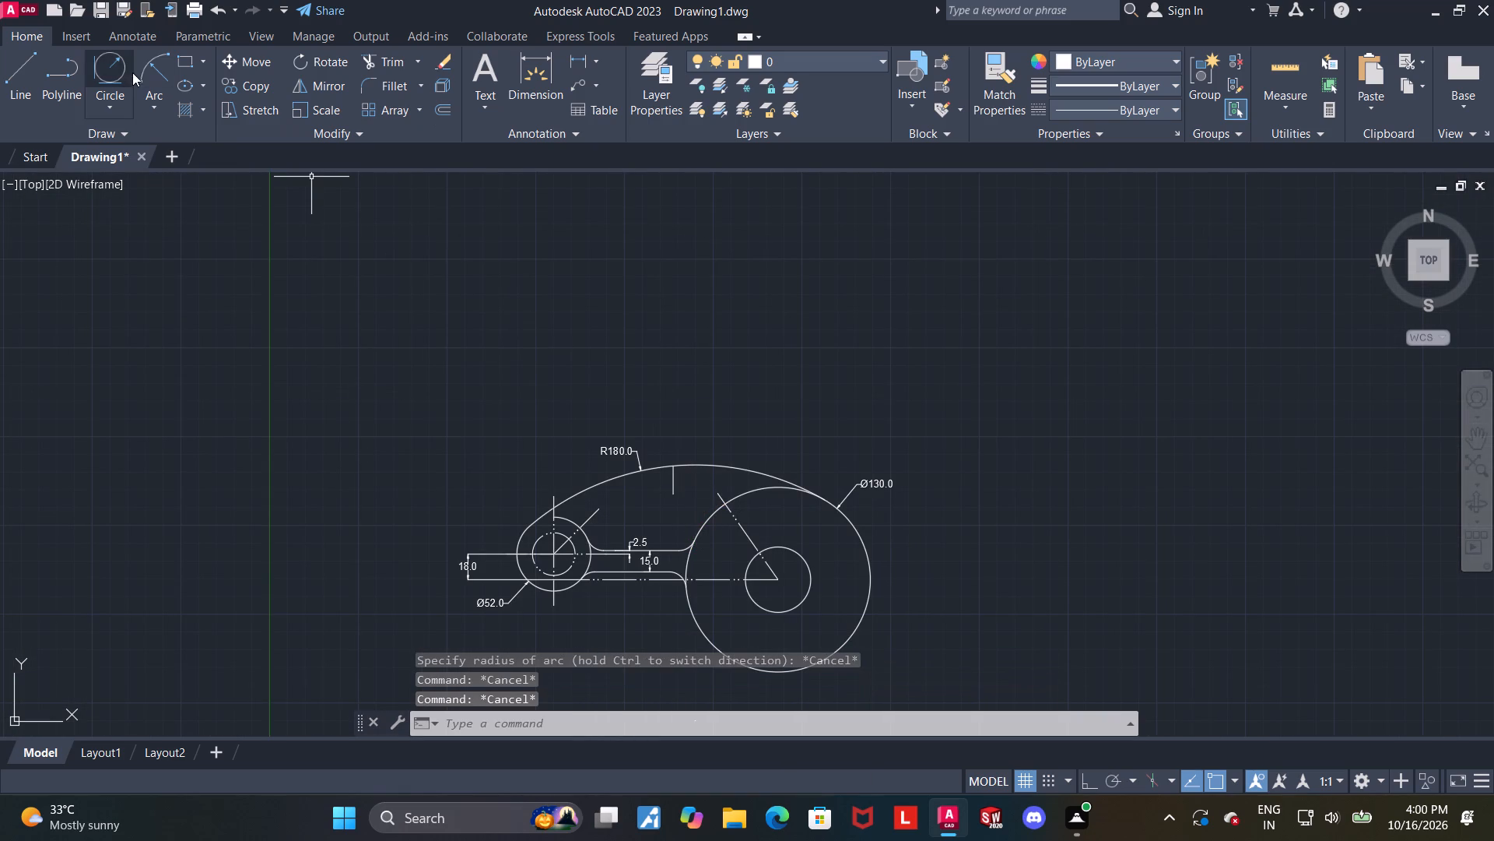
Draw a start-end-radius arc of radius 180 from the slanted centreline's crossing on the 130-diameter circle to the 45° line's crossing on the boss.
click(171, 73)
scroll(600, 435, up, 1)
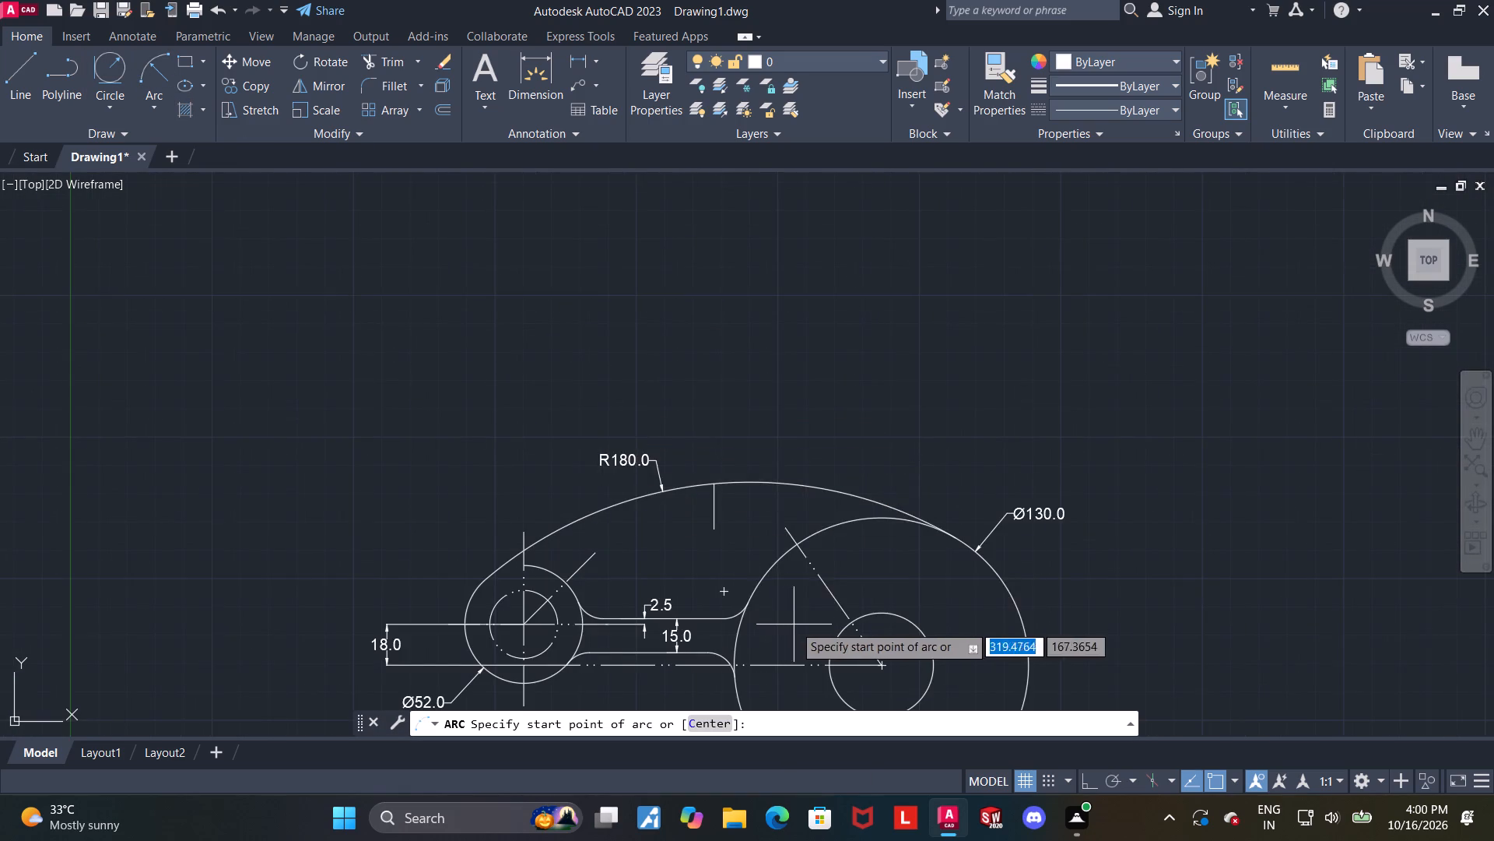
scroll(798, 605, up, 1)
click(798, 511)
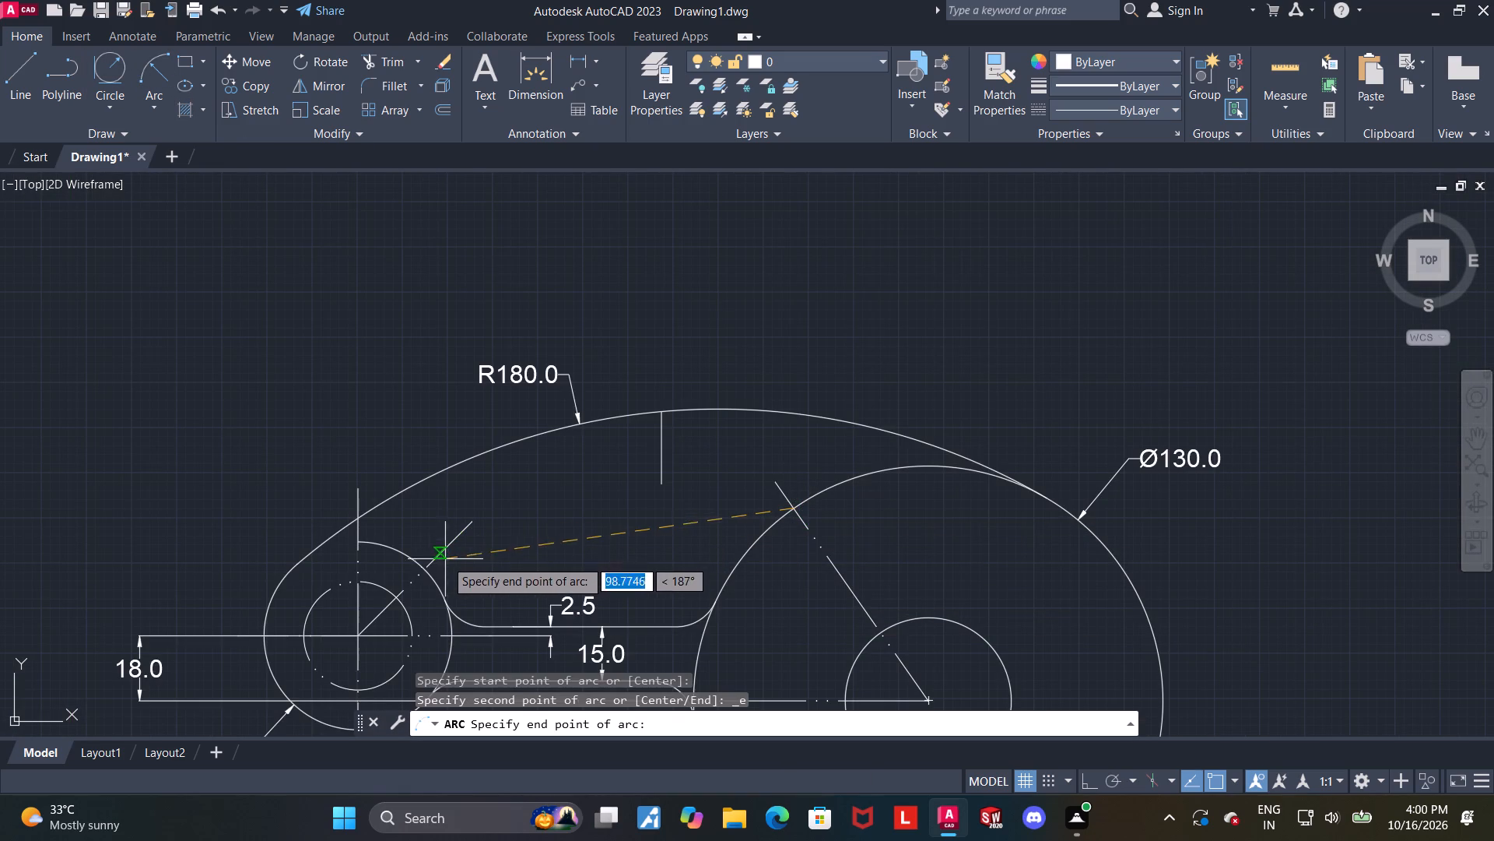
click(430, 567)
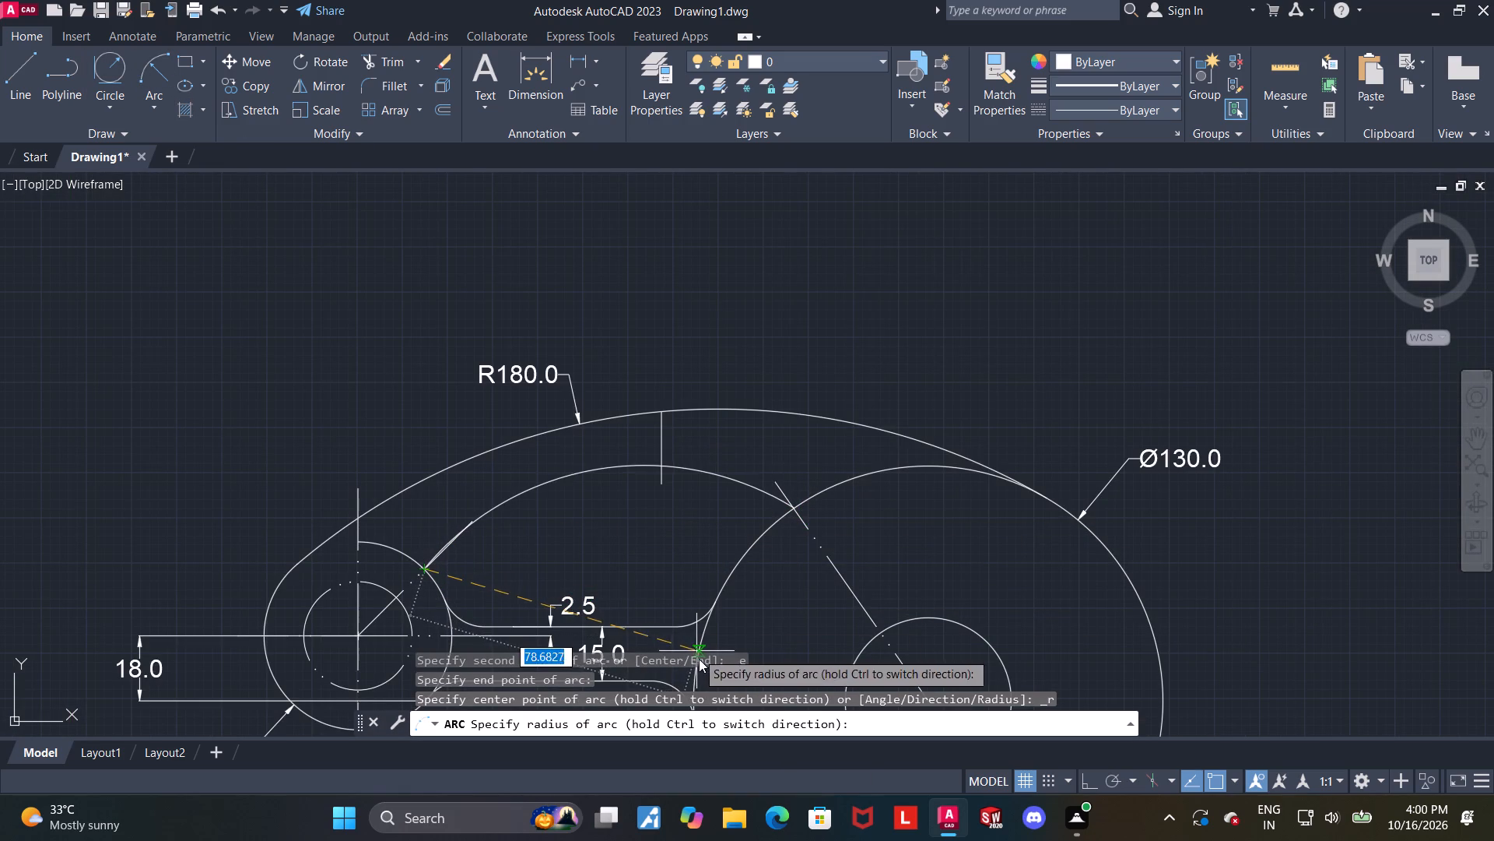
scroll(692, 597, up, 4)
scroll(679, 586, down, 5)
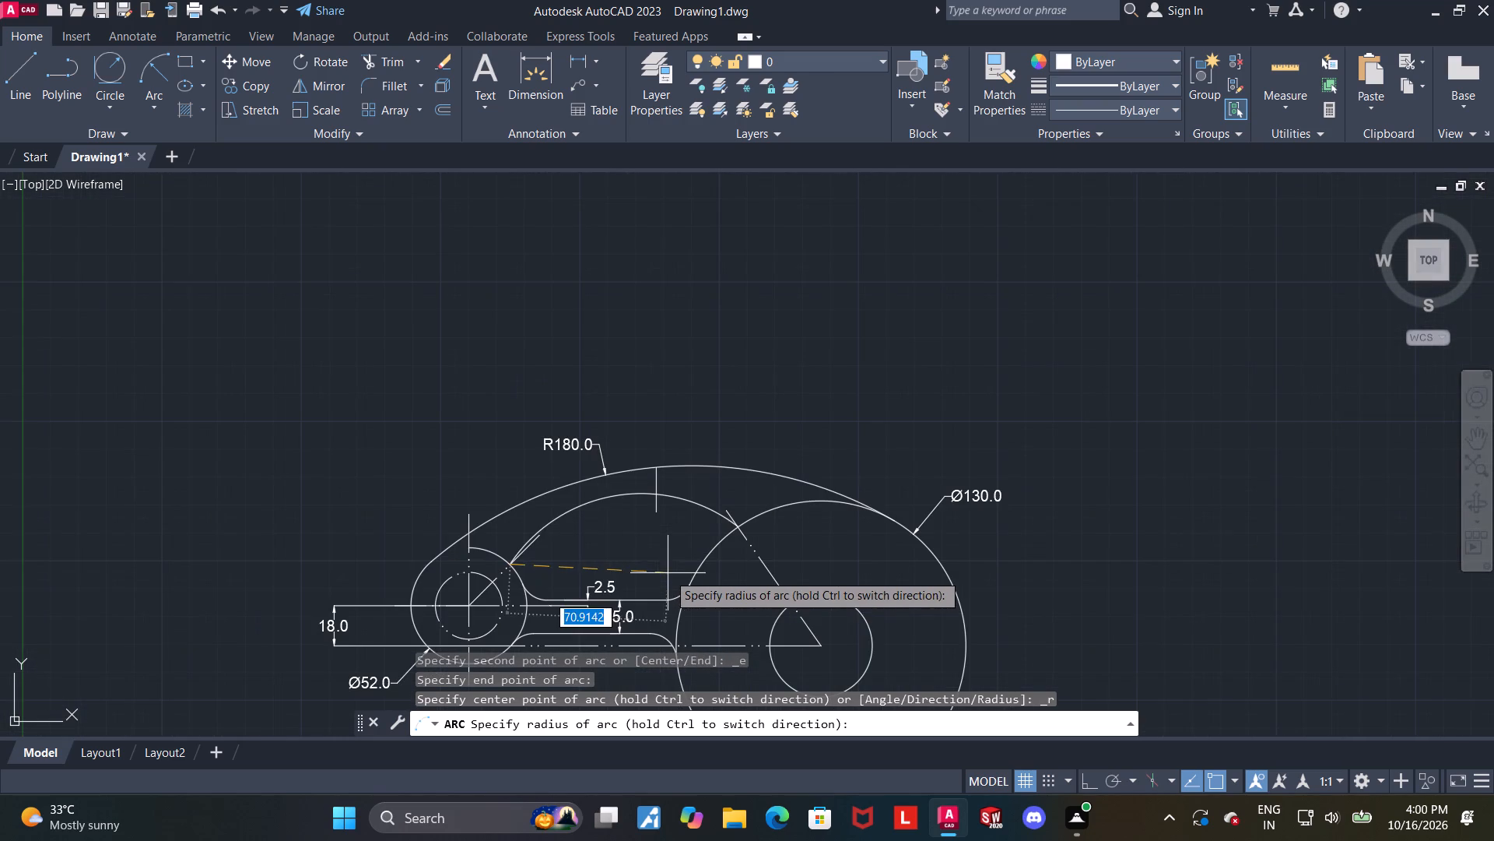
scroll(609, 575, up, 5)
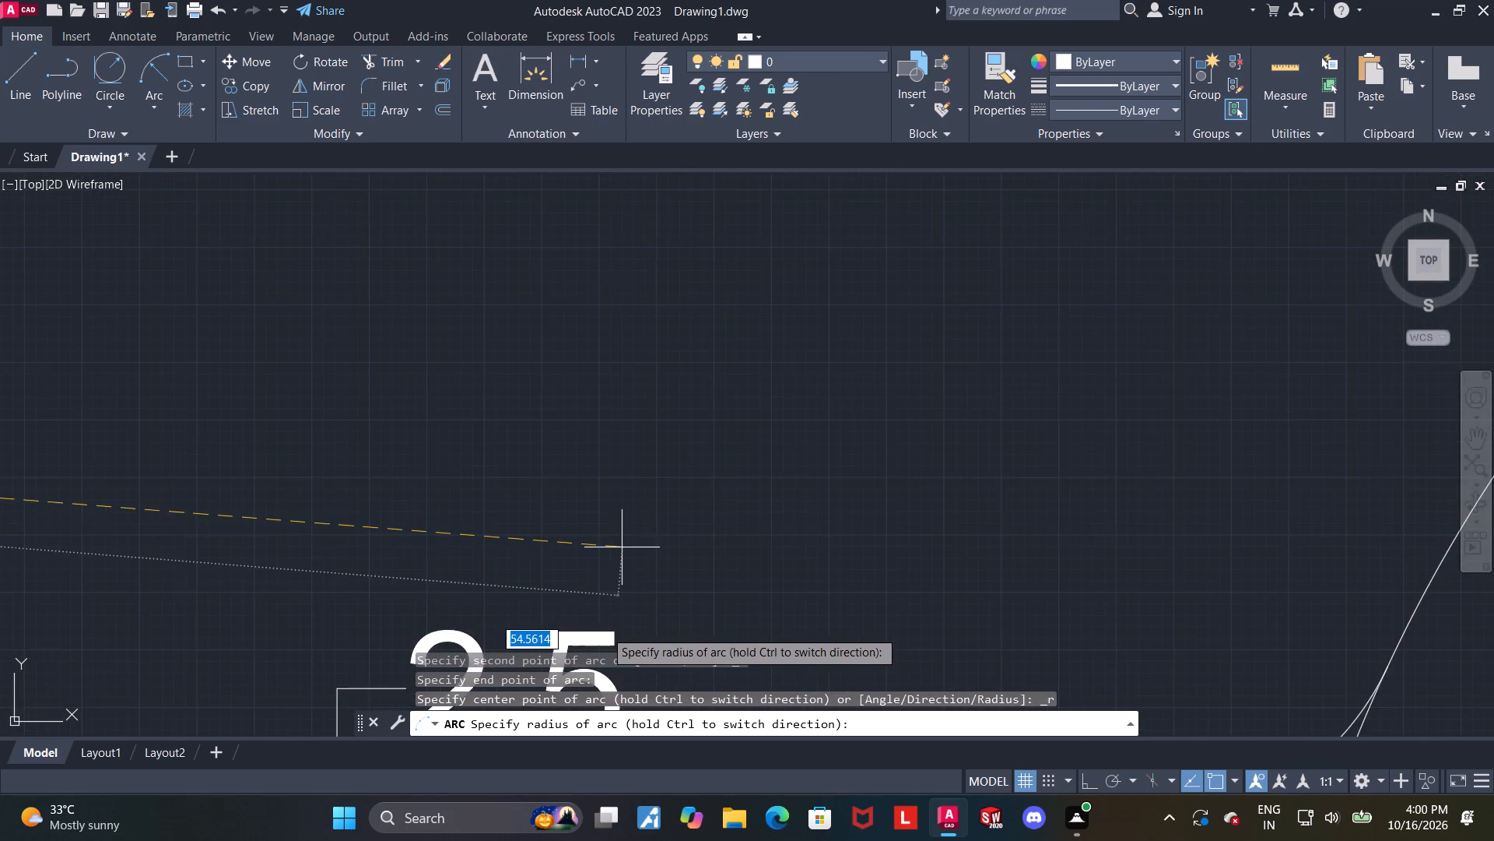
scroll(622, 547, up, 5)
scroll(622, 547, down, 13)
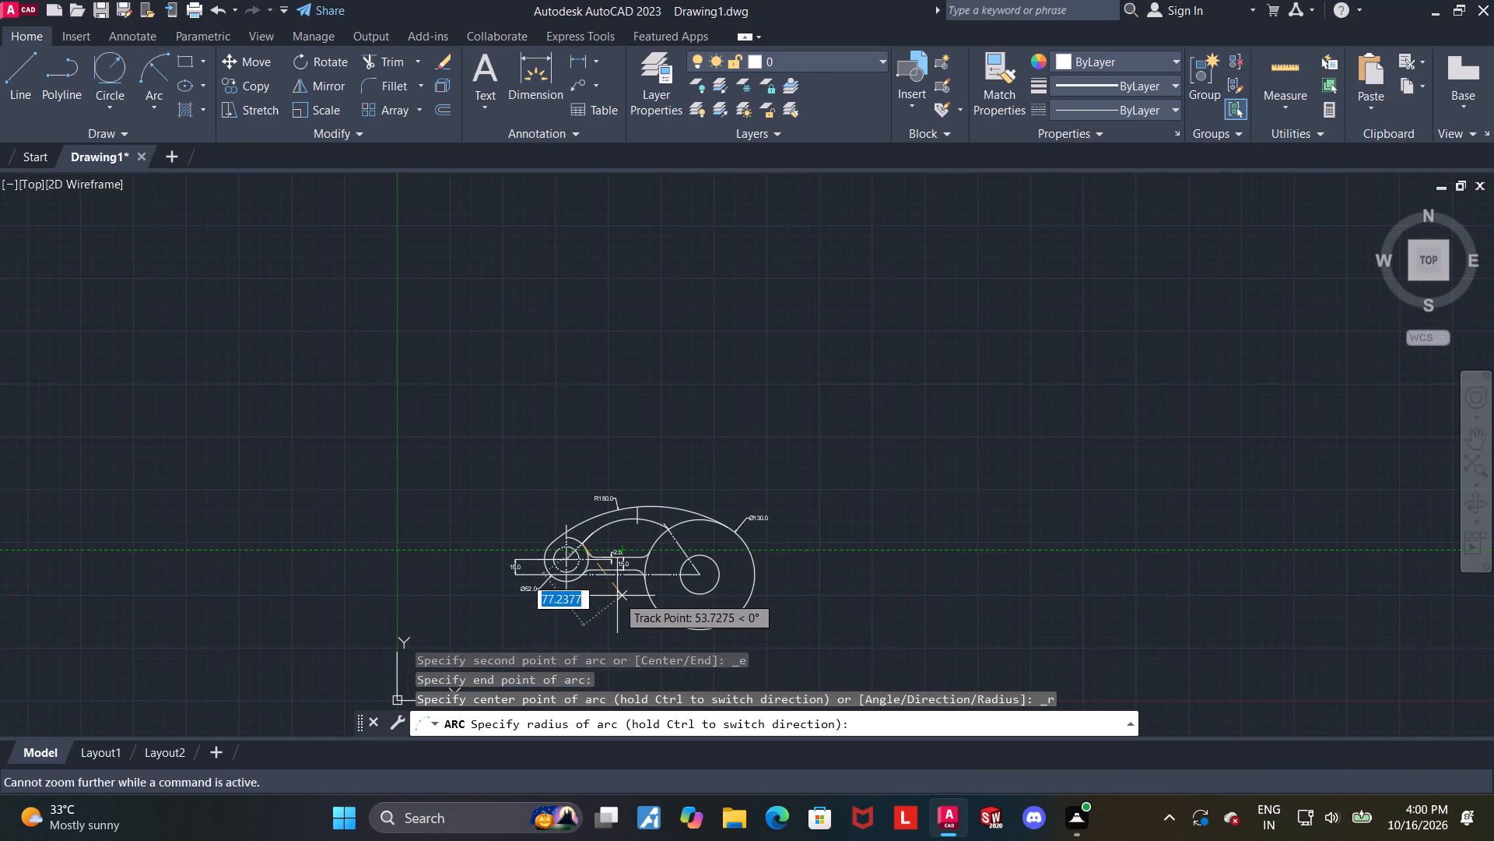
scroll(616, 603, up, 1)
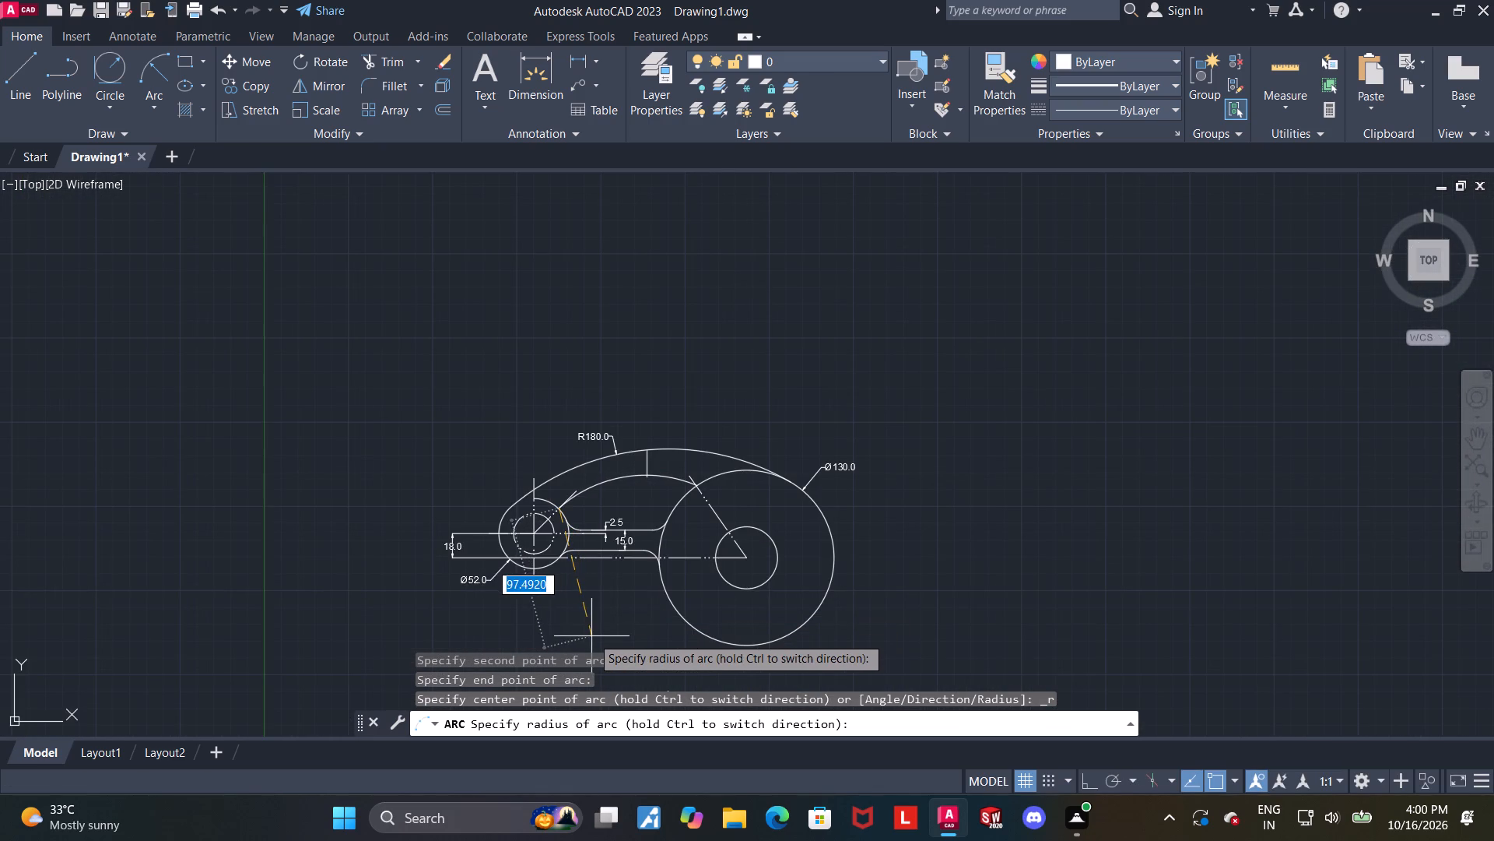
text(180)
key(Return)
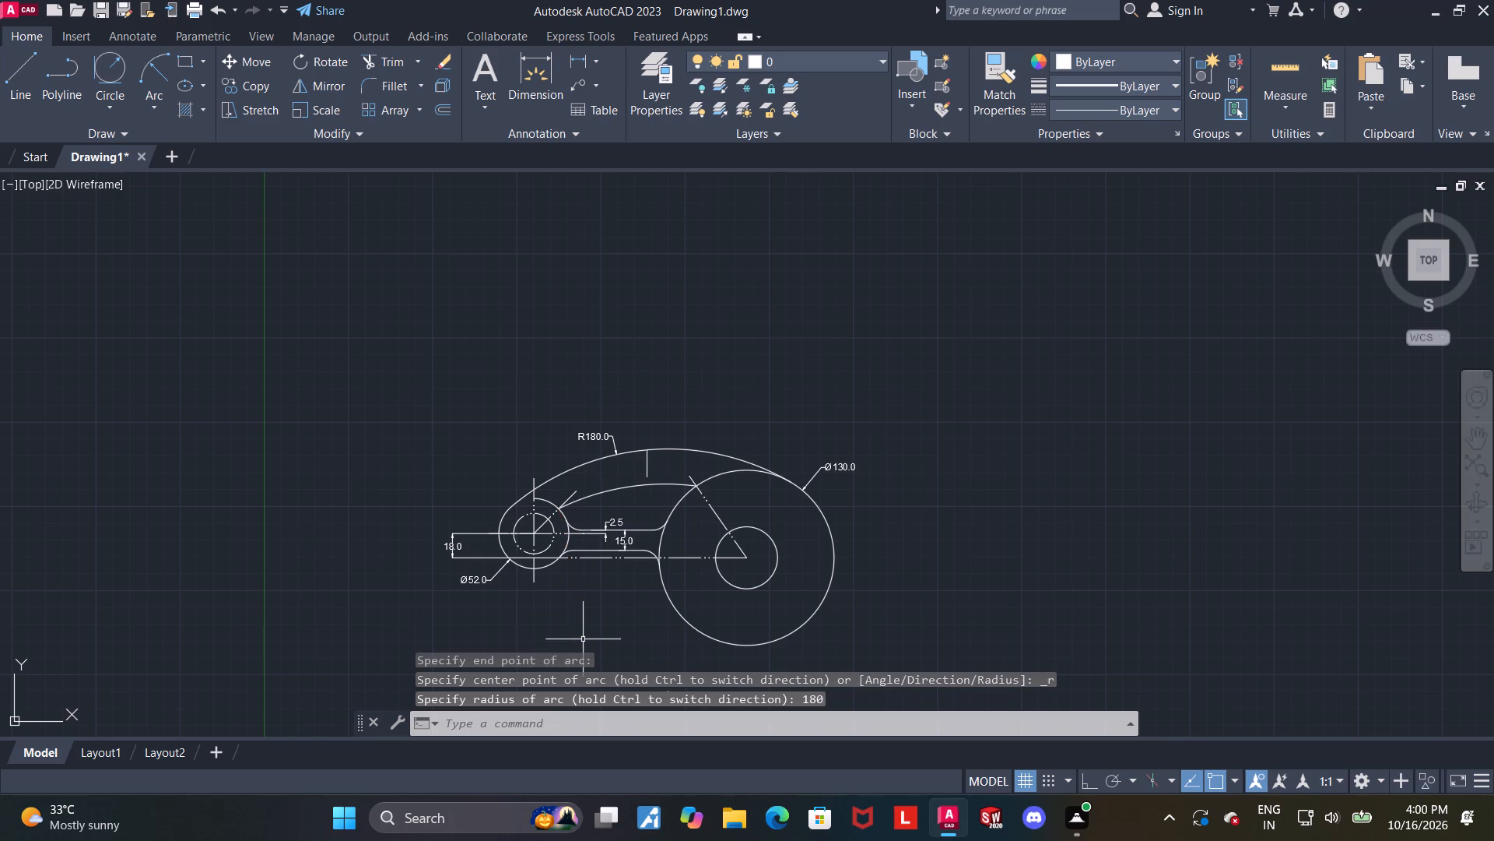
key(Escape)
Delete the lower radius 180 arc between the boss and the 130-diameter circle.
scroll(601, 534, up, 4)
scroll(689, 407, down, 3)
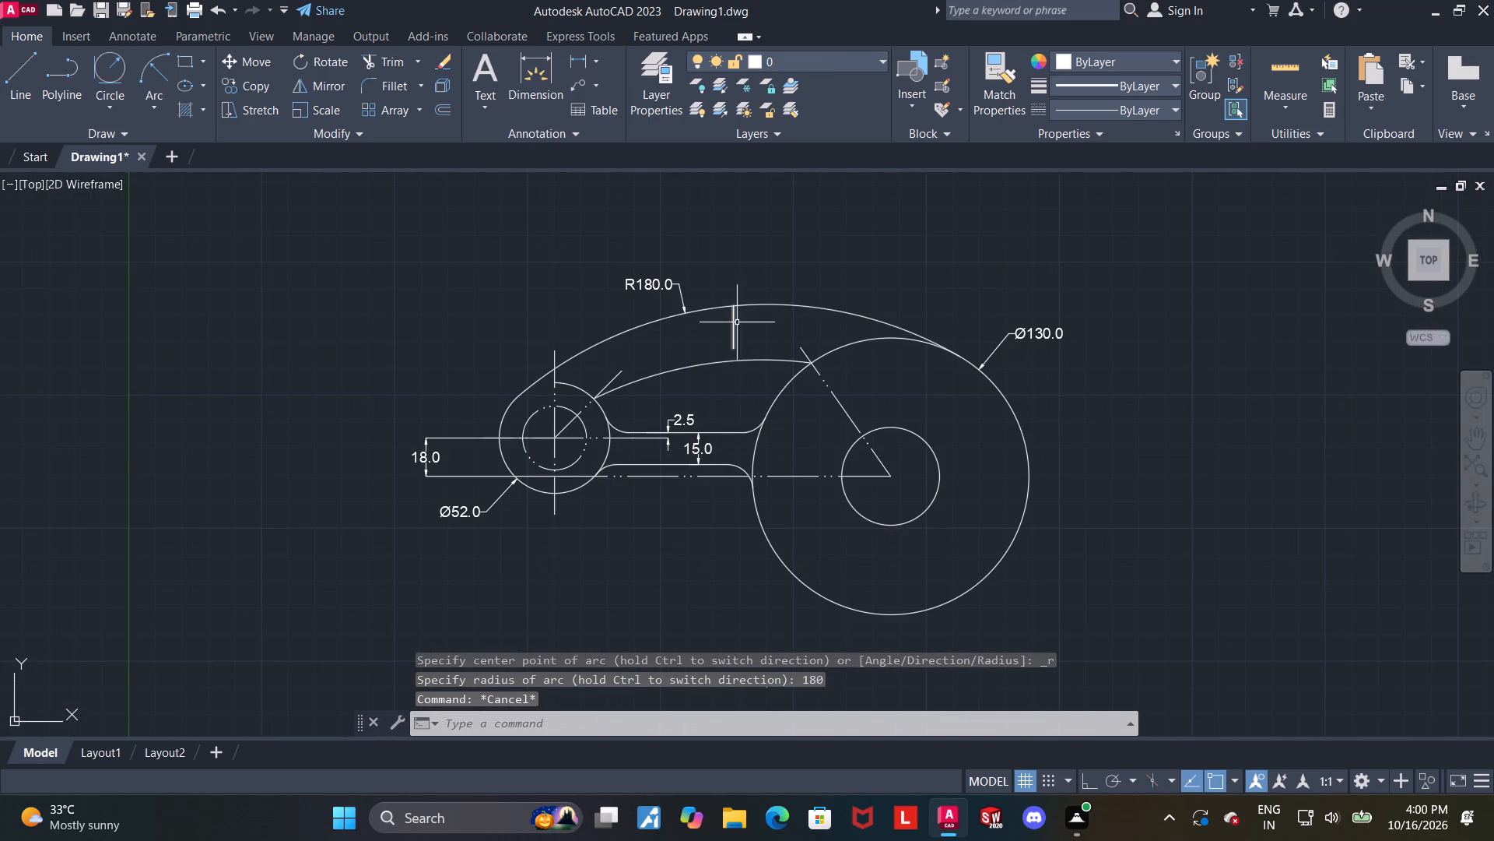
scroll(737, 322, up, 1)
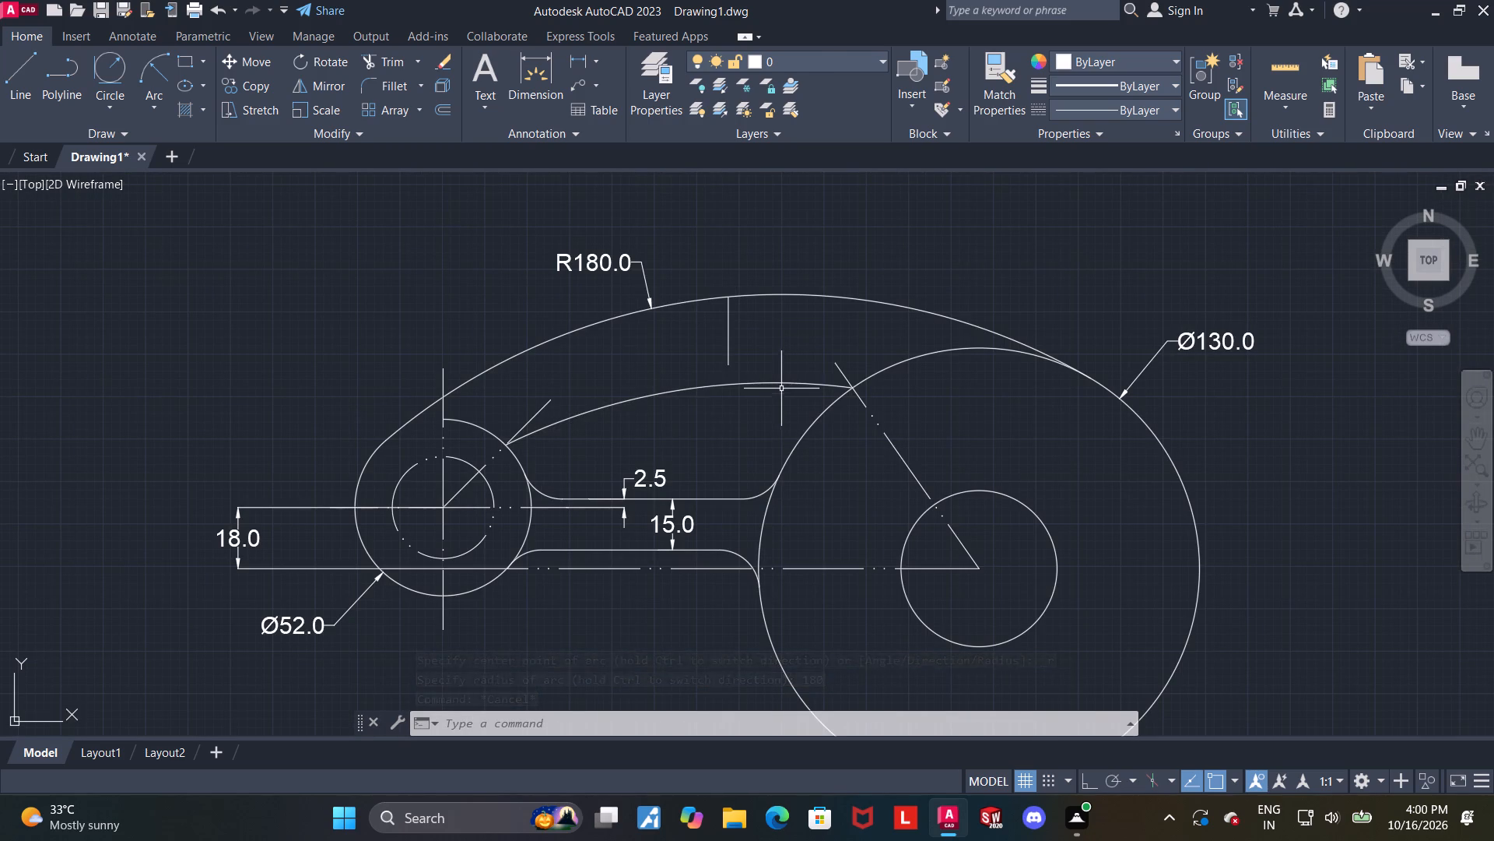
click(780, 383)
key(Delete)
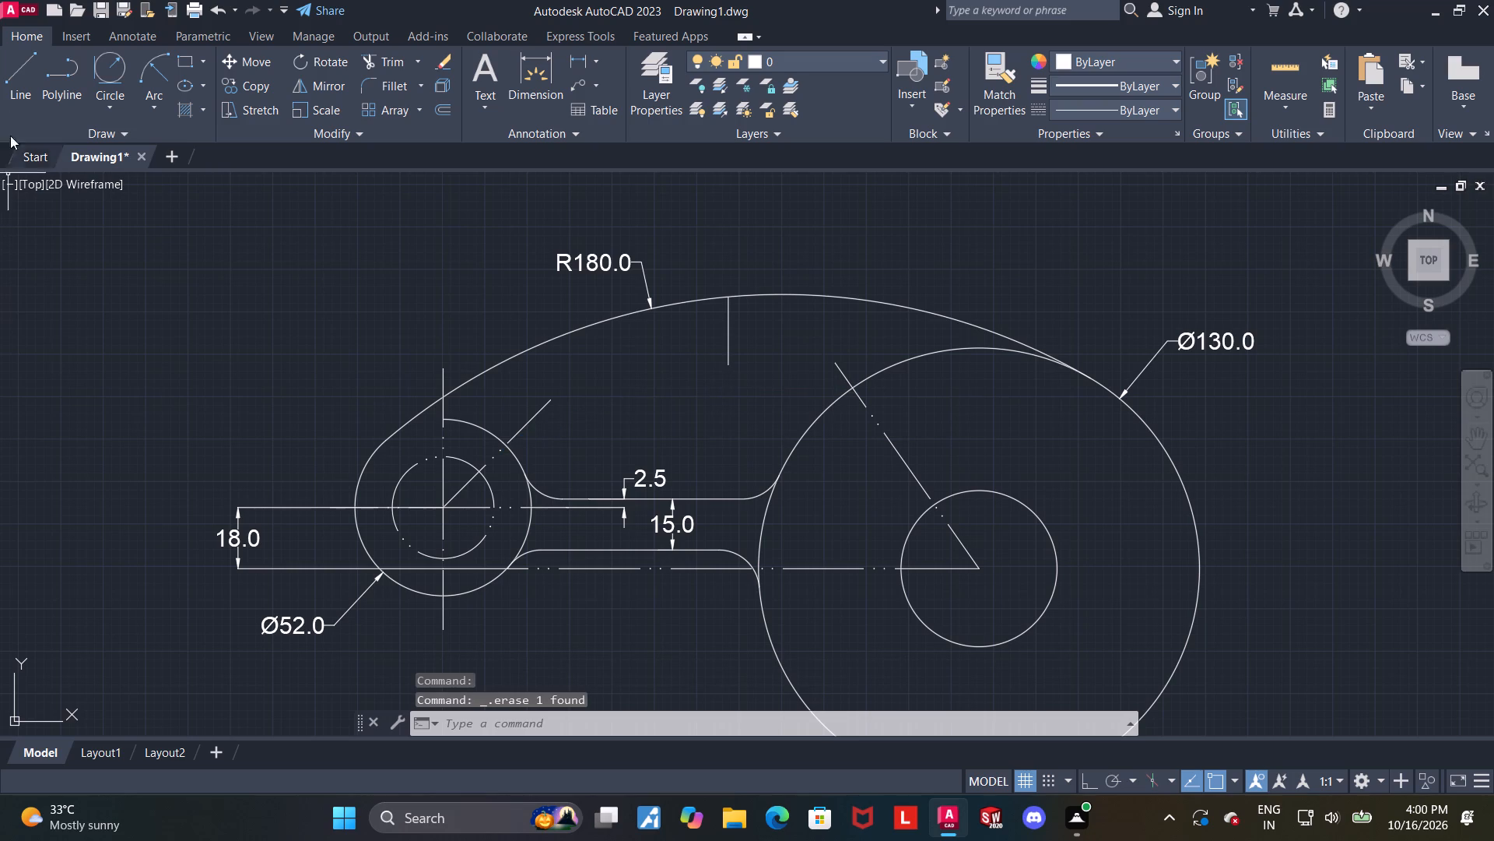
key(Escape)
With Ortho on, draw a vertical line from the 130-diameter circle's centre straight up past the upper R180 arc.
click(15, 77)
scroll(1007, 593, up, 3)
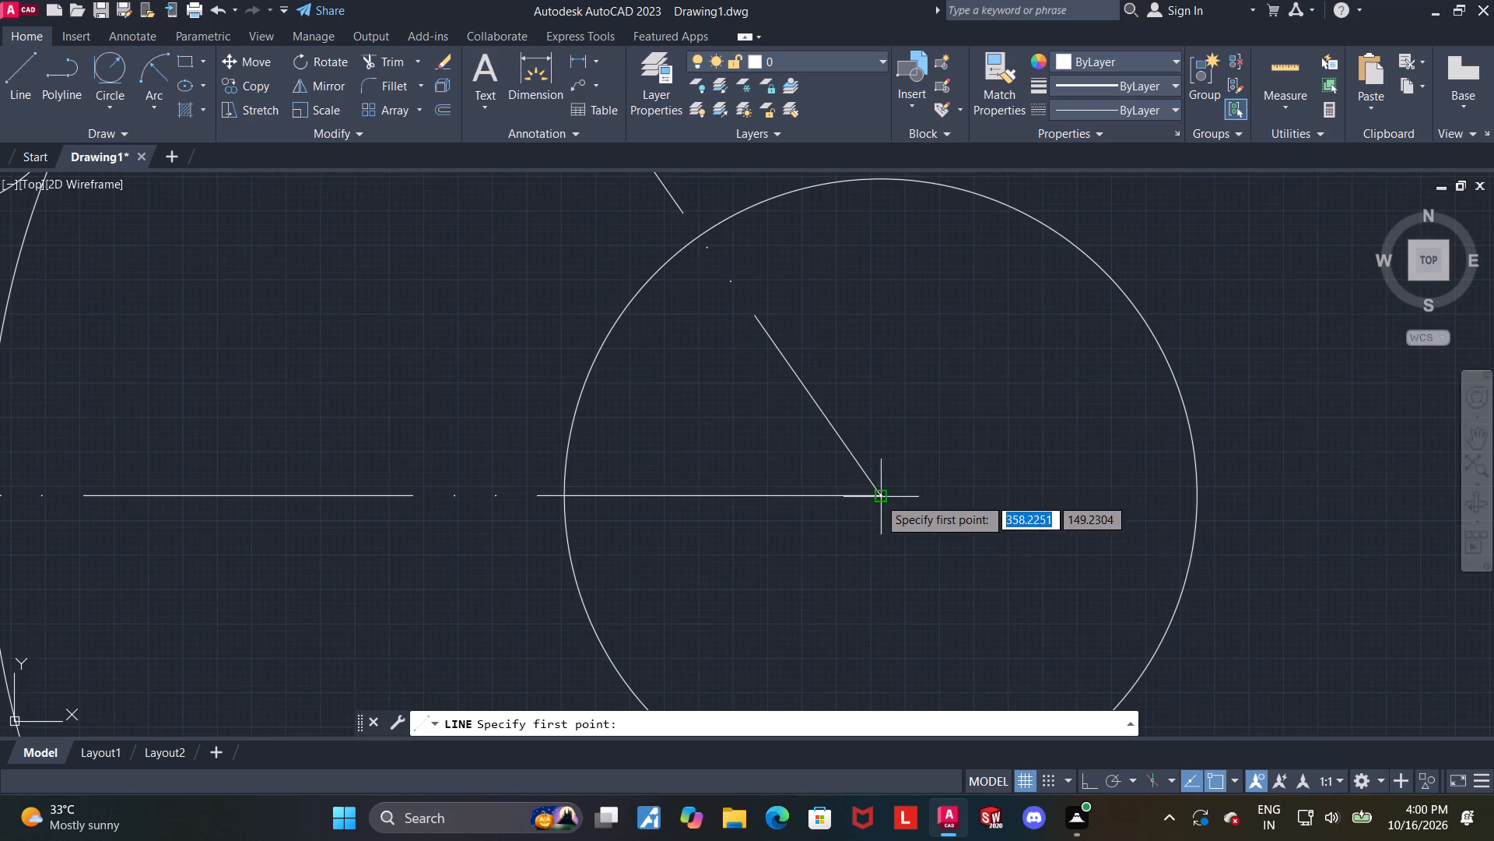
scroll(865, 484, up, 4)
scroll(966, 557, up, 2)
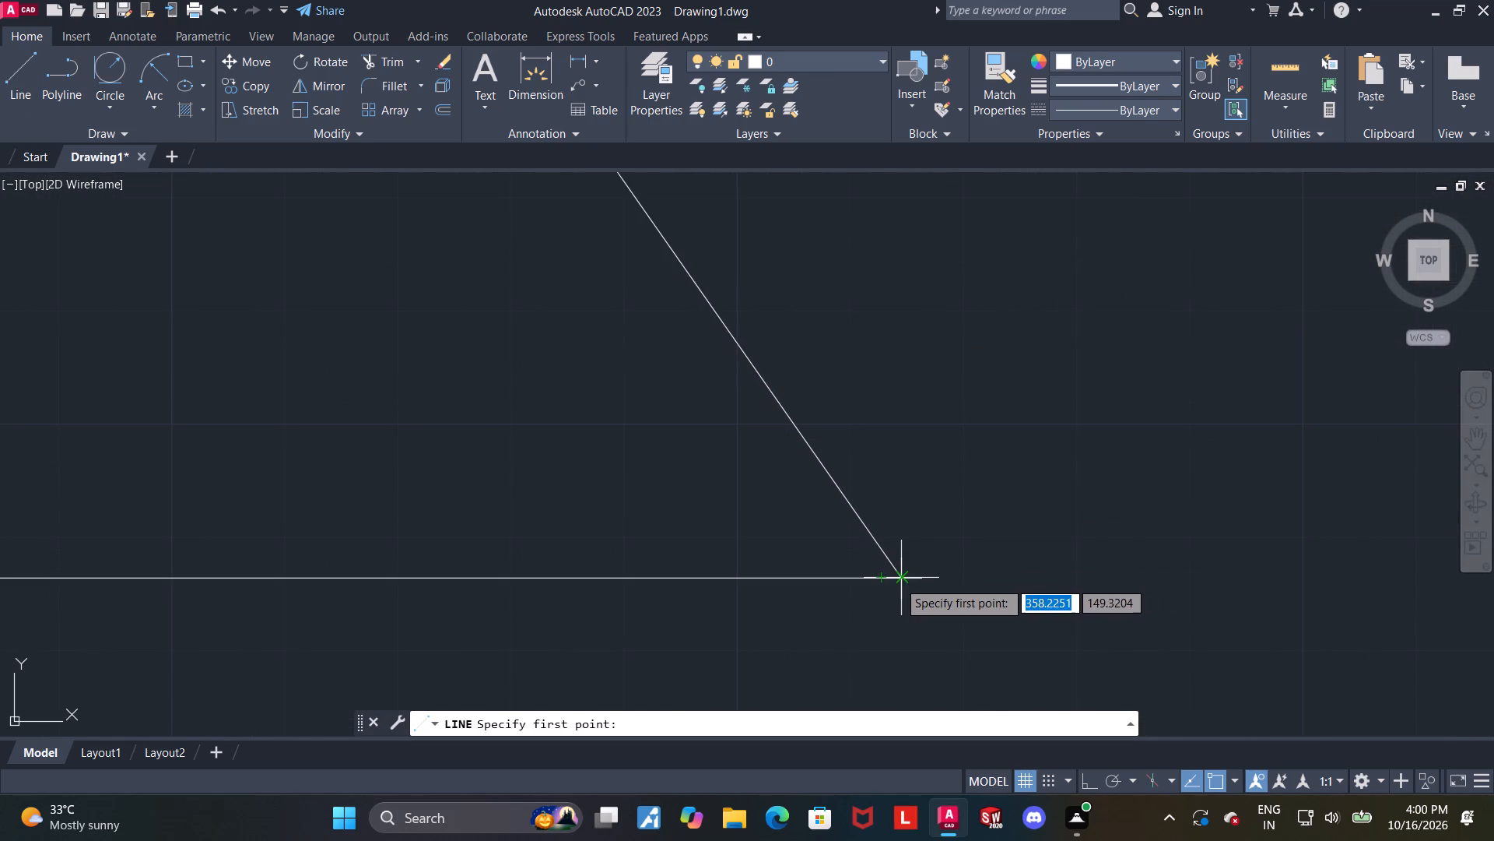
click(901, 580)
scroll(901, 580, down, 11)
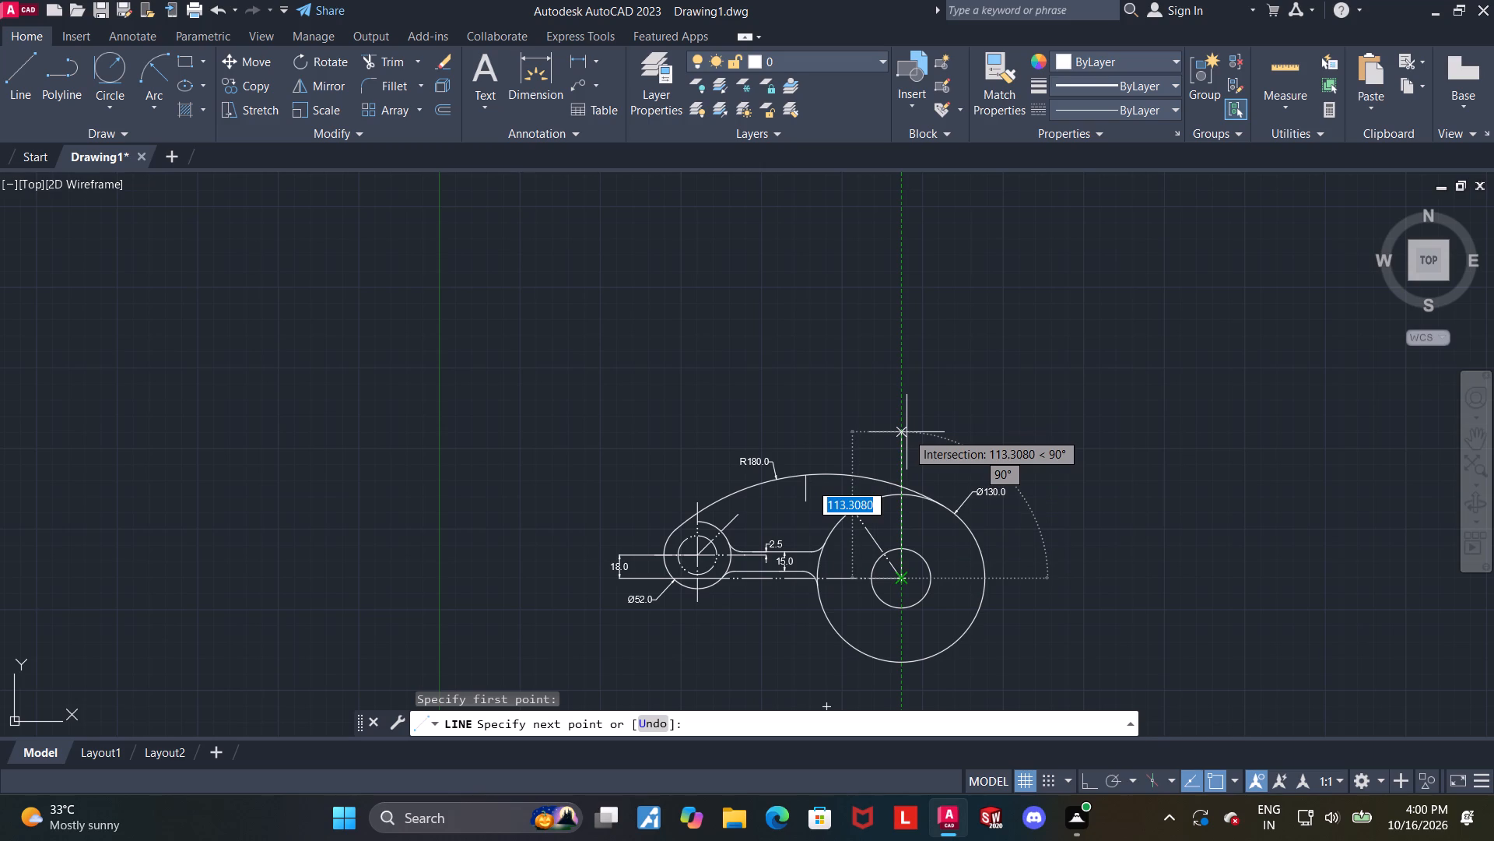
key(F8)
click(918, 459)
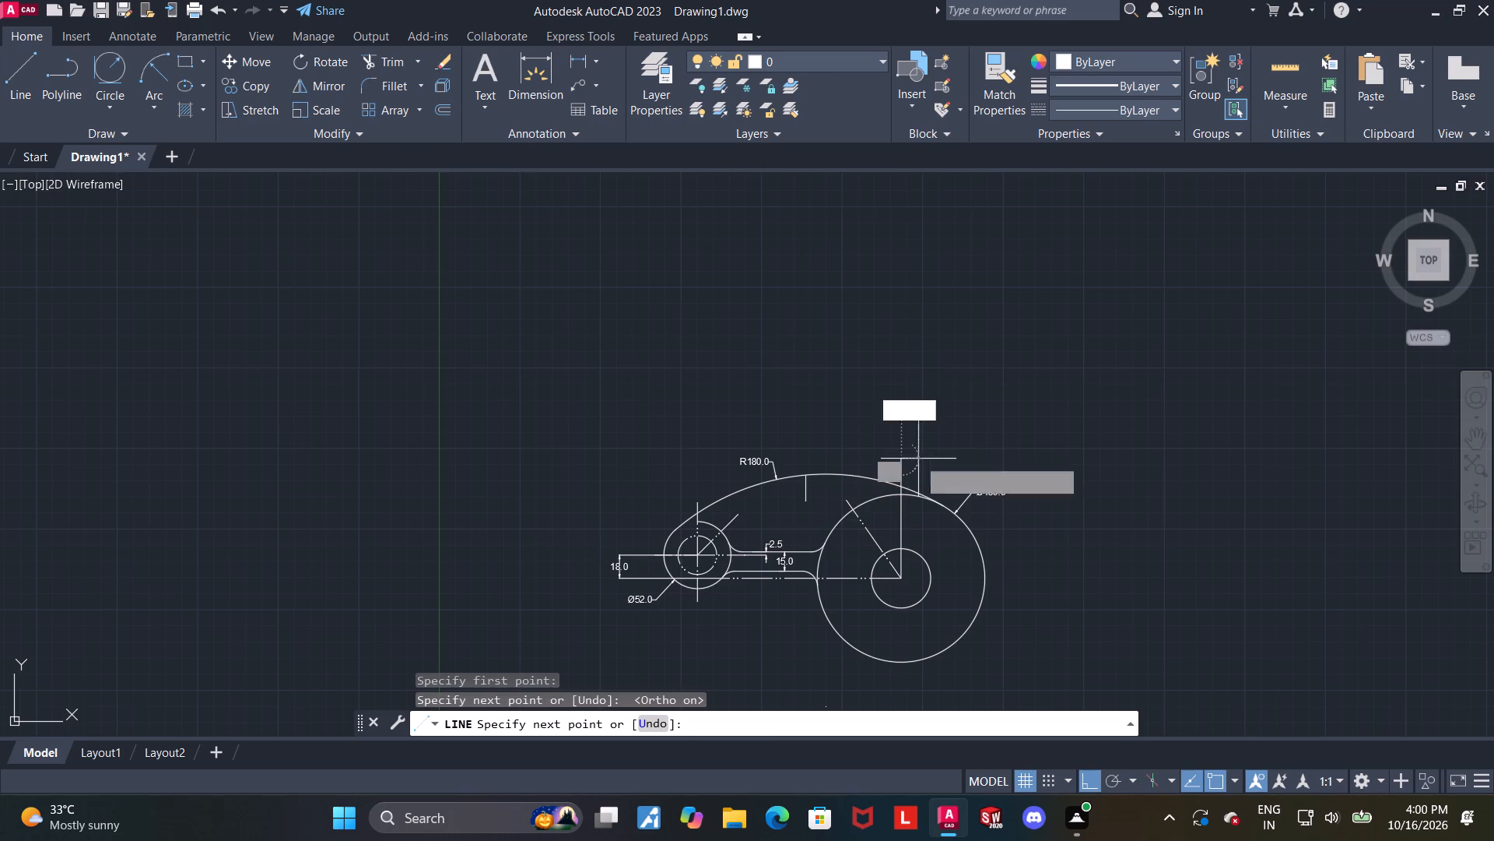
key(Escape)
Change the new vertical line through the 130-diameter circle to the dash-dot ACAD linetype used for centrelines.
click(902, 509)
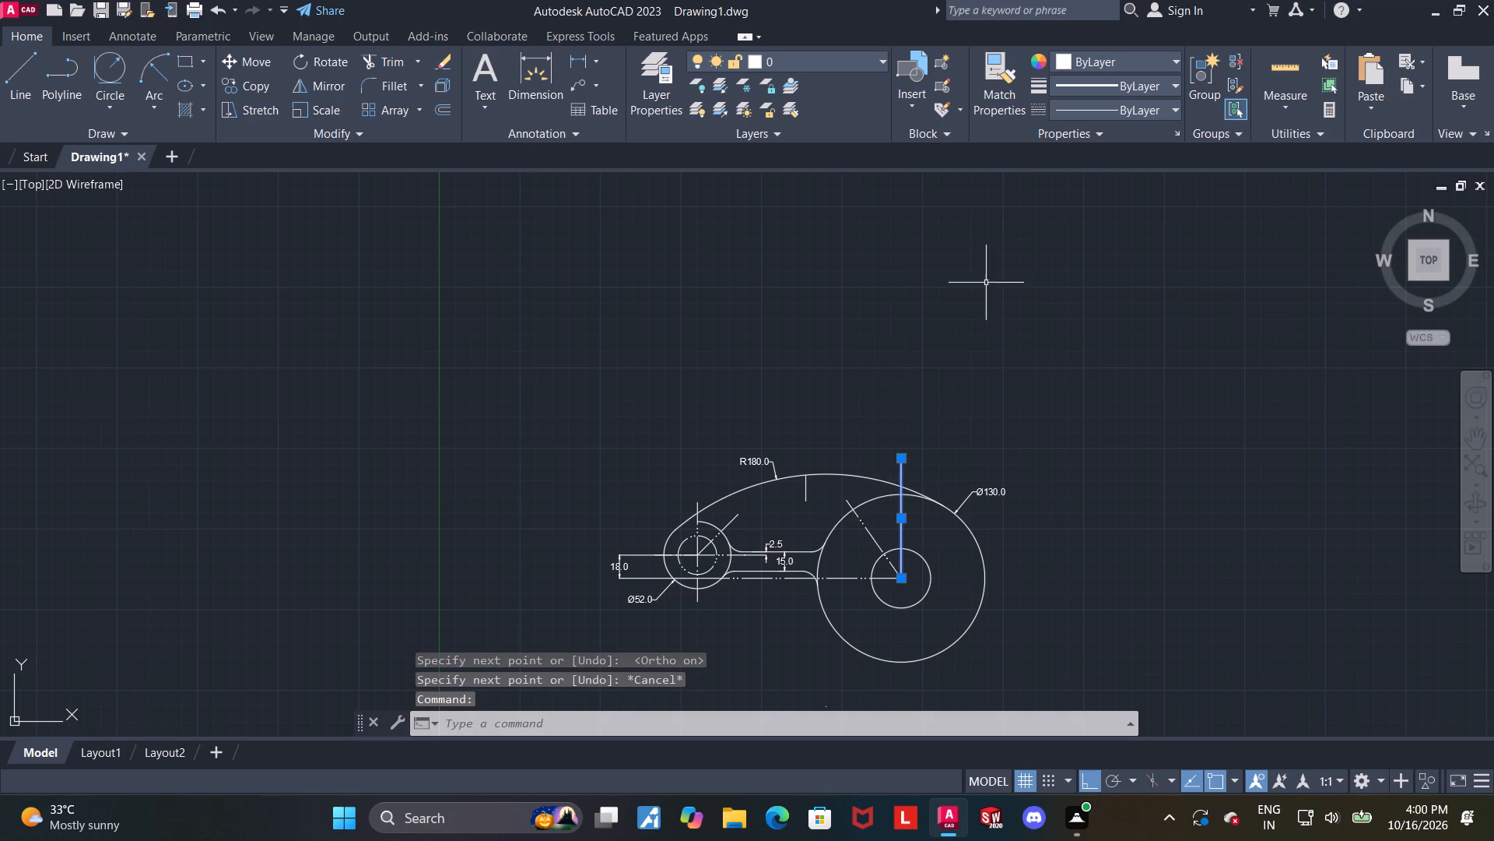
click(1093, 113)
click(1092, 181)
scroll(871, 467, up, 1)
middle_drag(895, 470, 890, 287)
click(1200, 496)
scroll(794, 432, up, 1)
key(Escape)
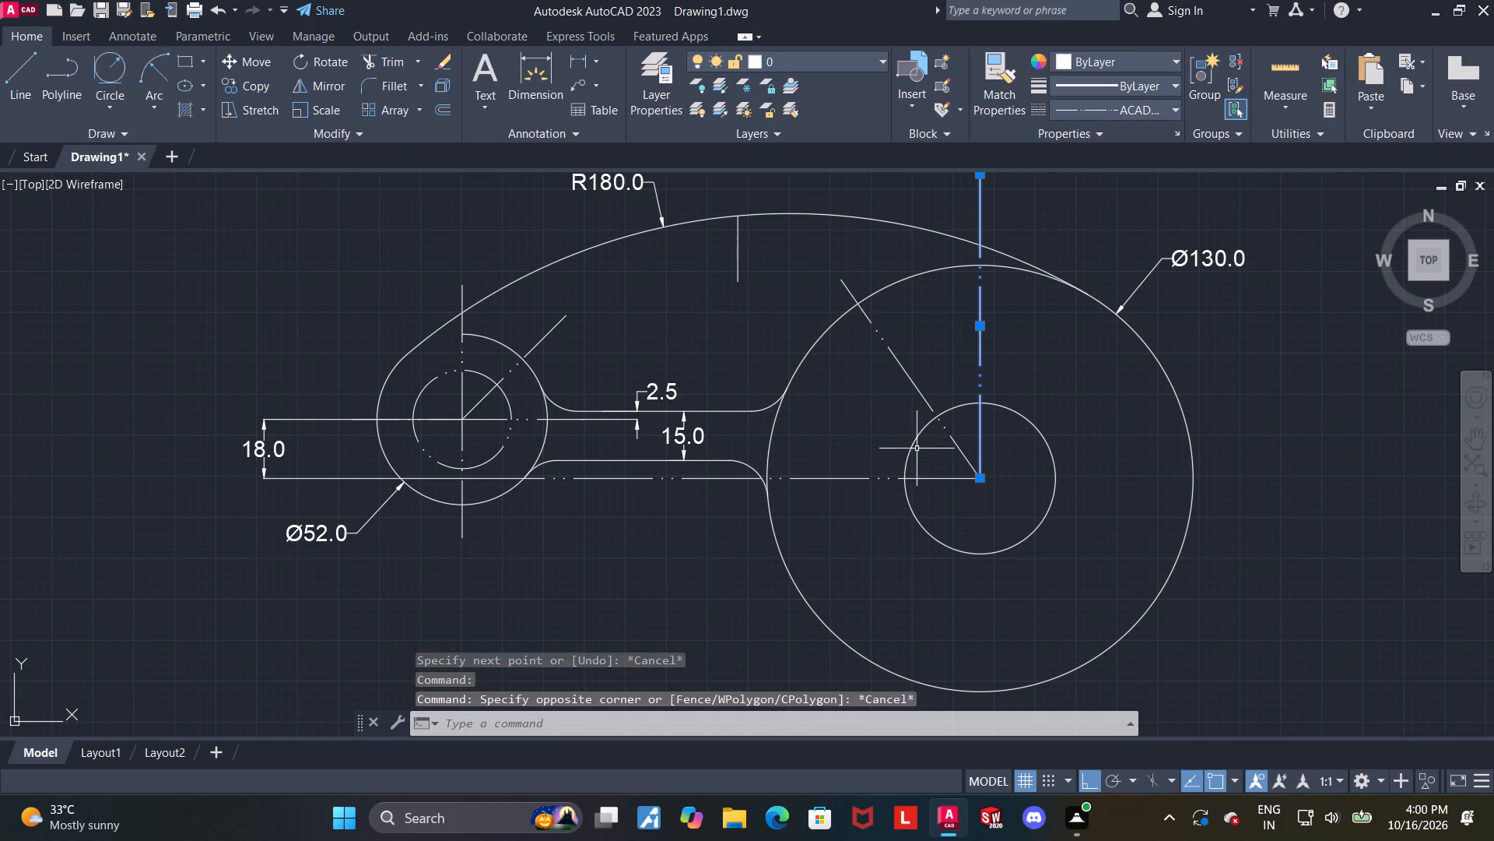
key(Escape)
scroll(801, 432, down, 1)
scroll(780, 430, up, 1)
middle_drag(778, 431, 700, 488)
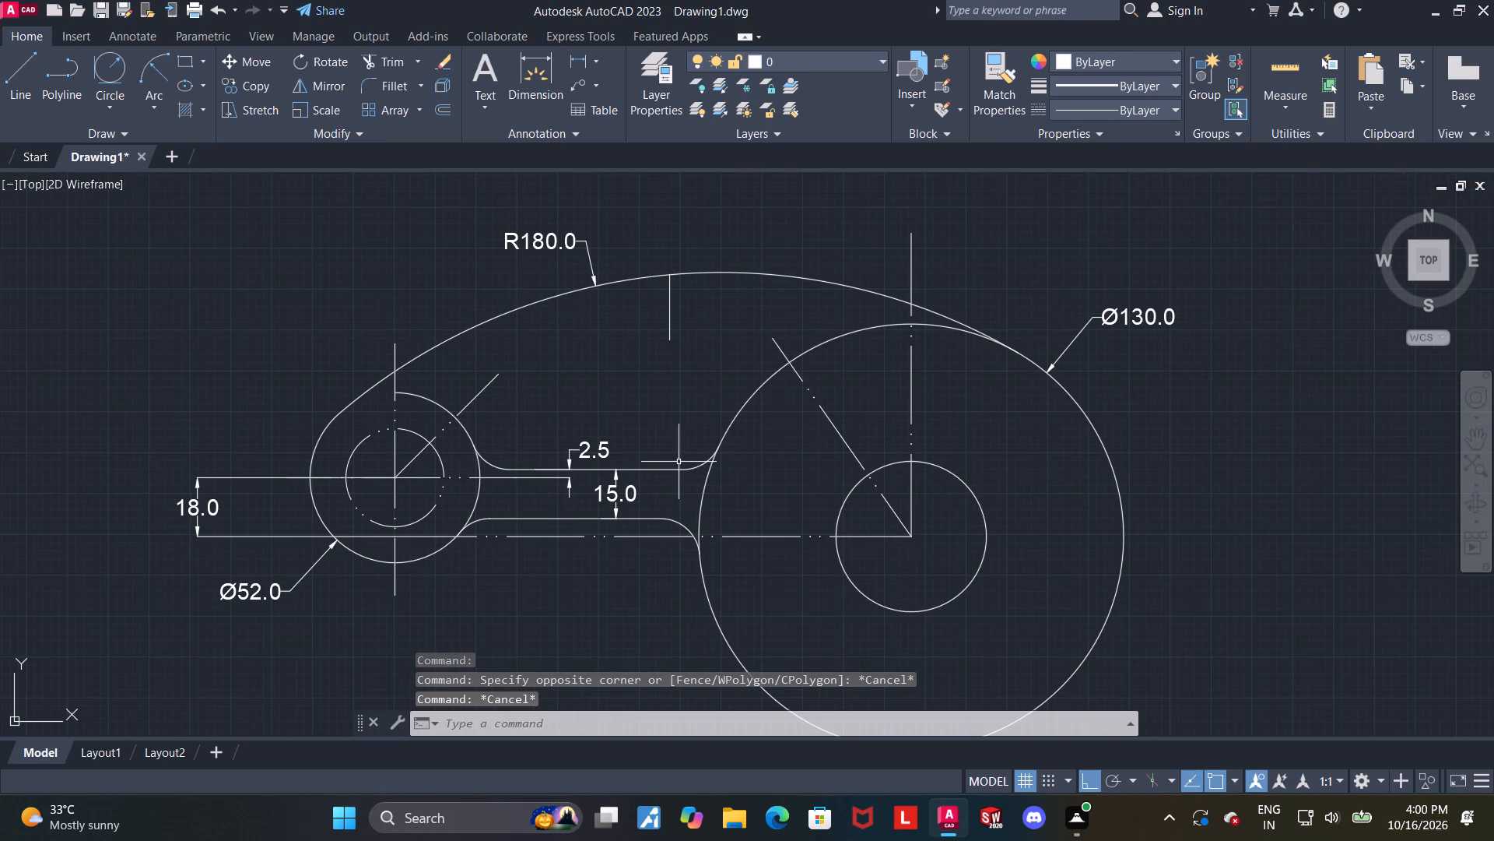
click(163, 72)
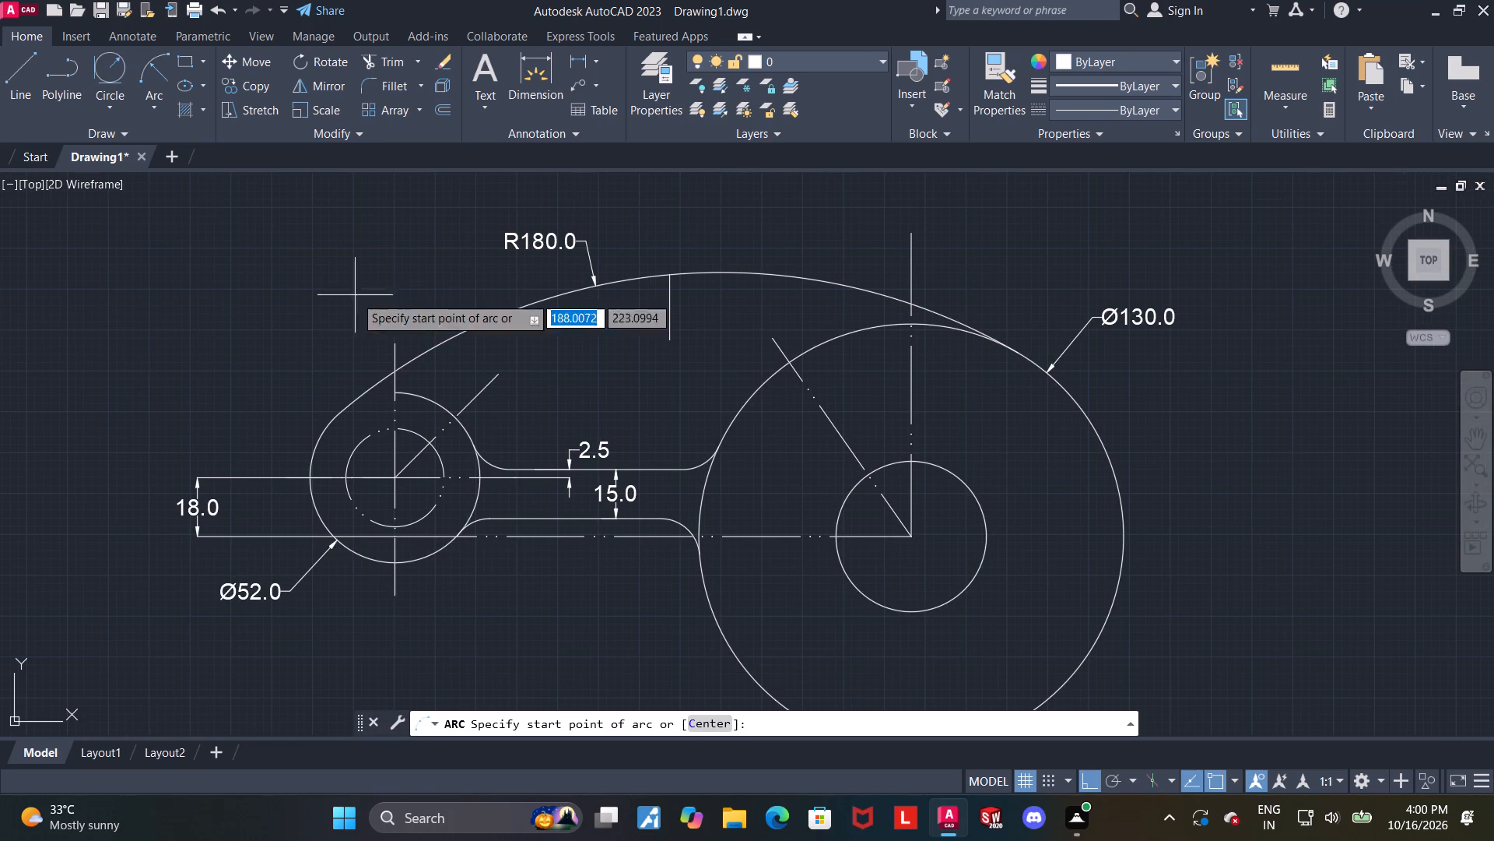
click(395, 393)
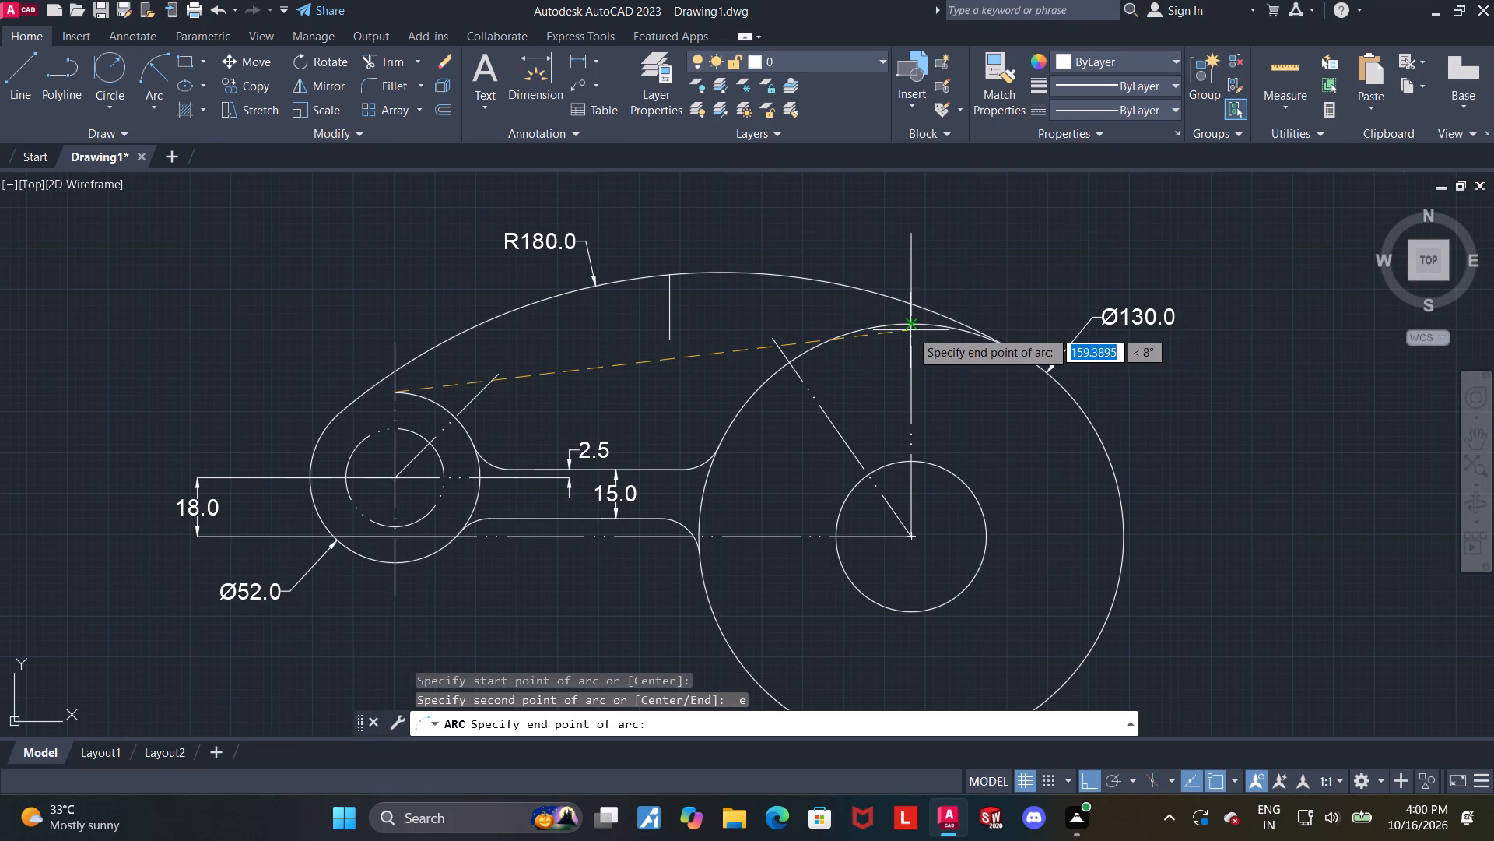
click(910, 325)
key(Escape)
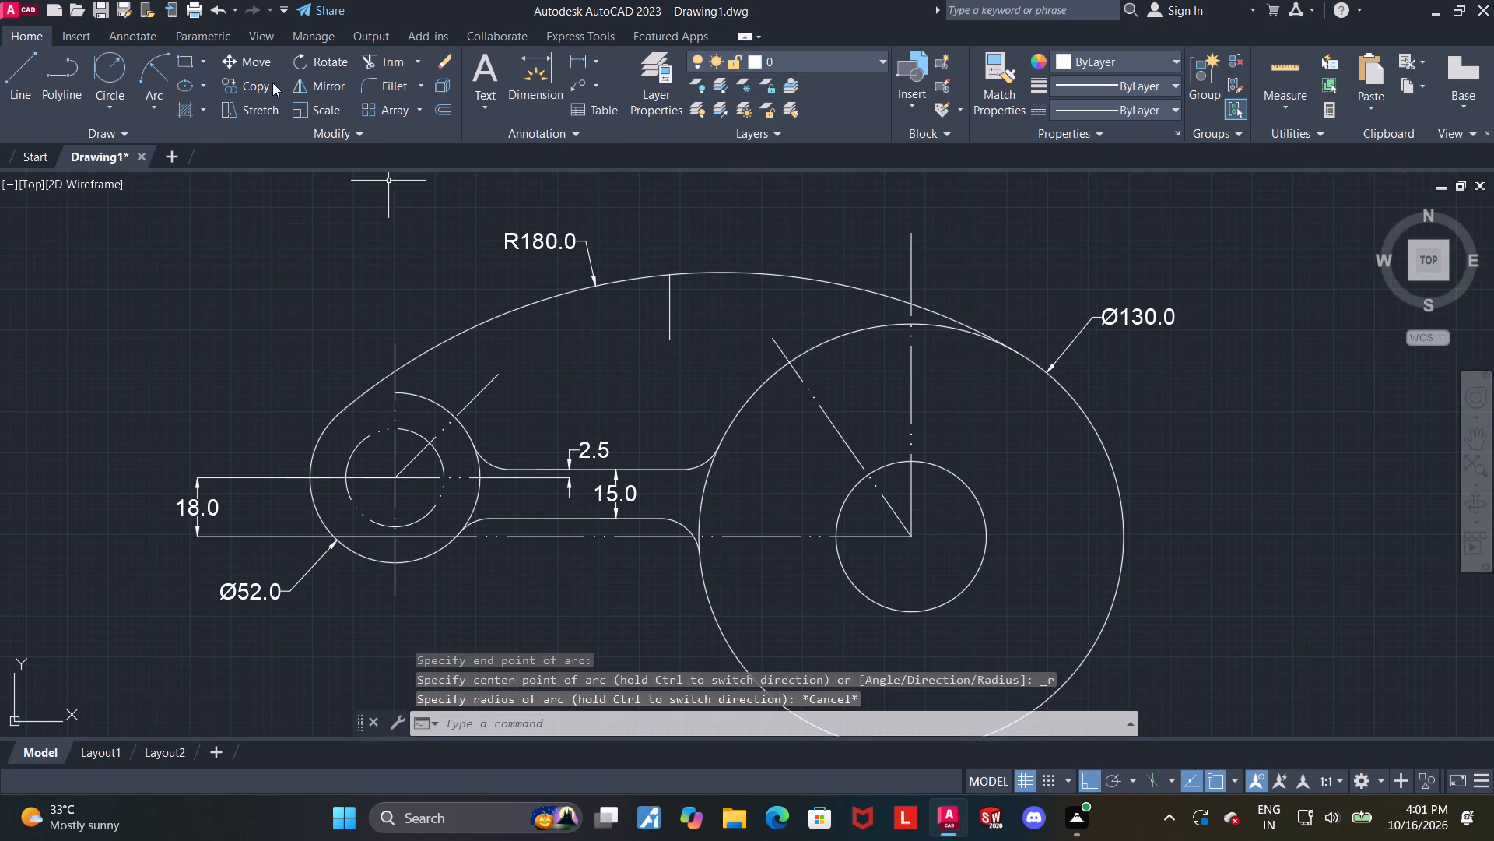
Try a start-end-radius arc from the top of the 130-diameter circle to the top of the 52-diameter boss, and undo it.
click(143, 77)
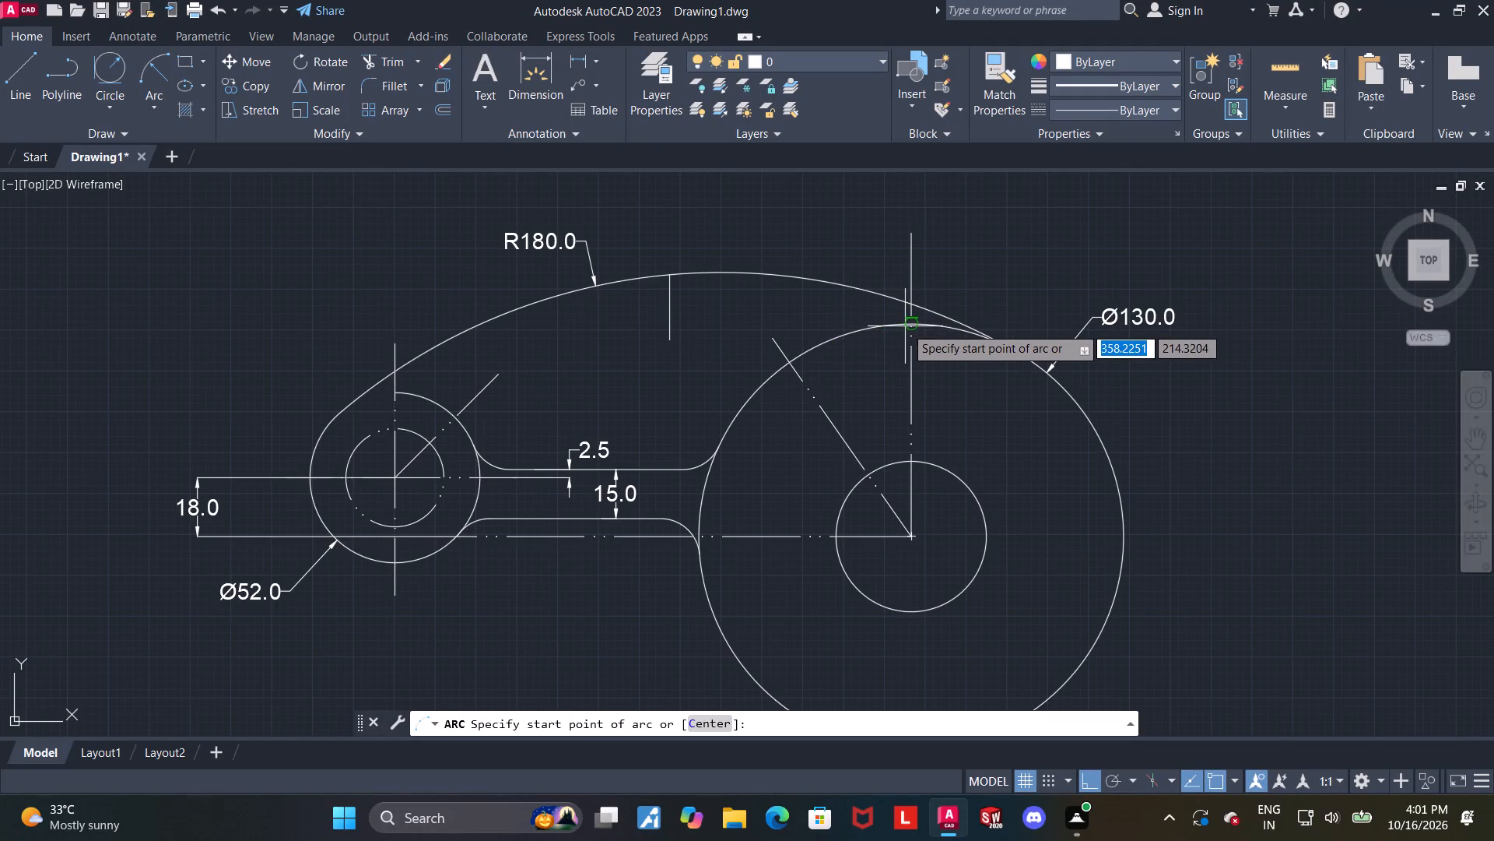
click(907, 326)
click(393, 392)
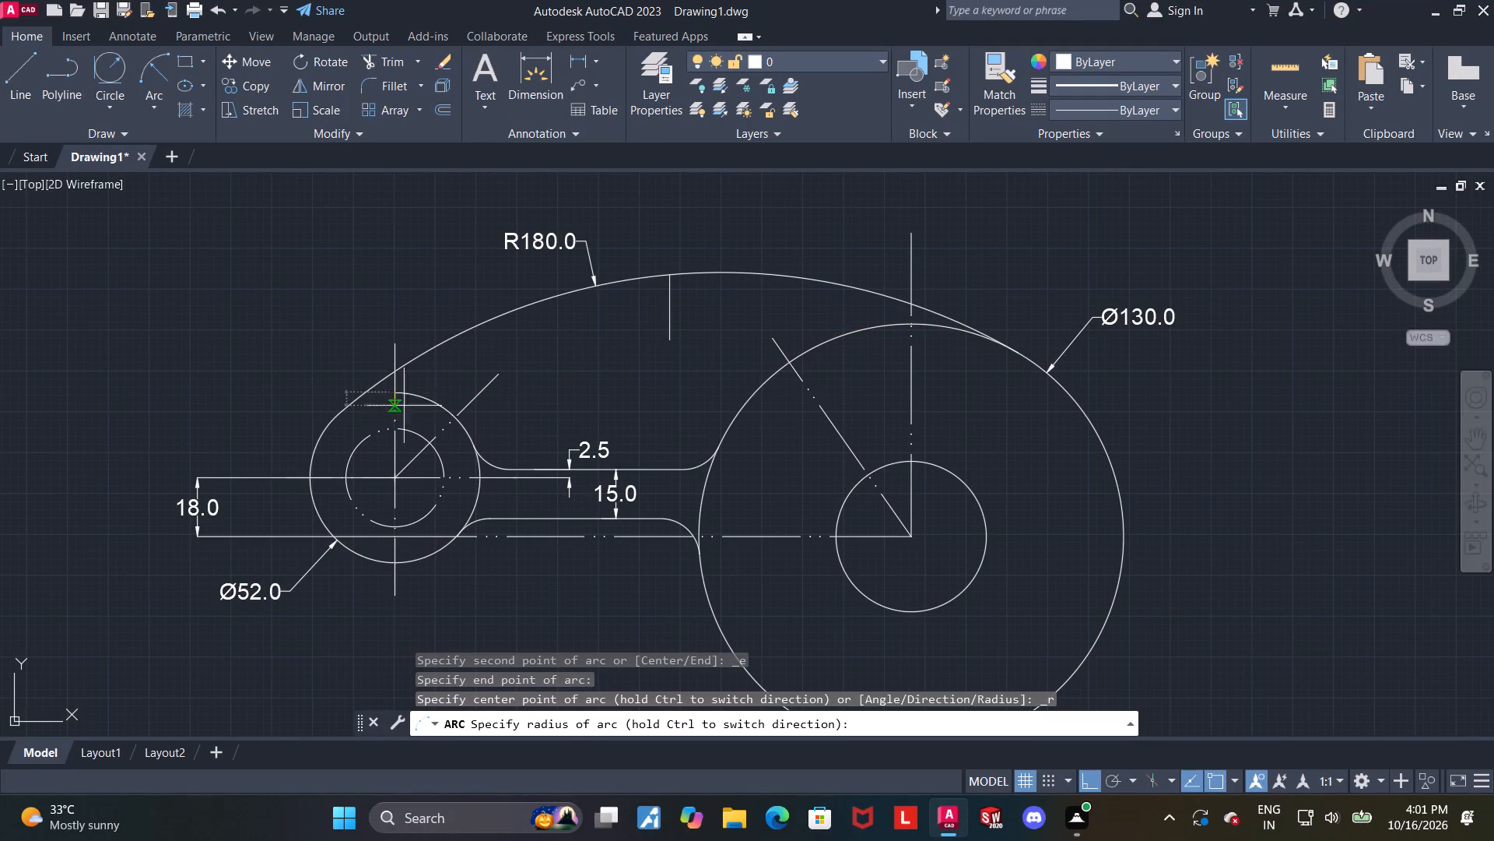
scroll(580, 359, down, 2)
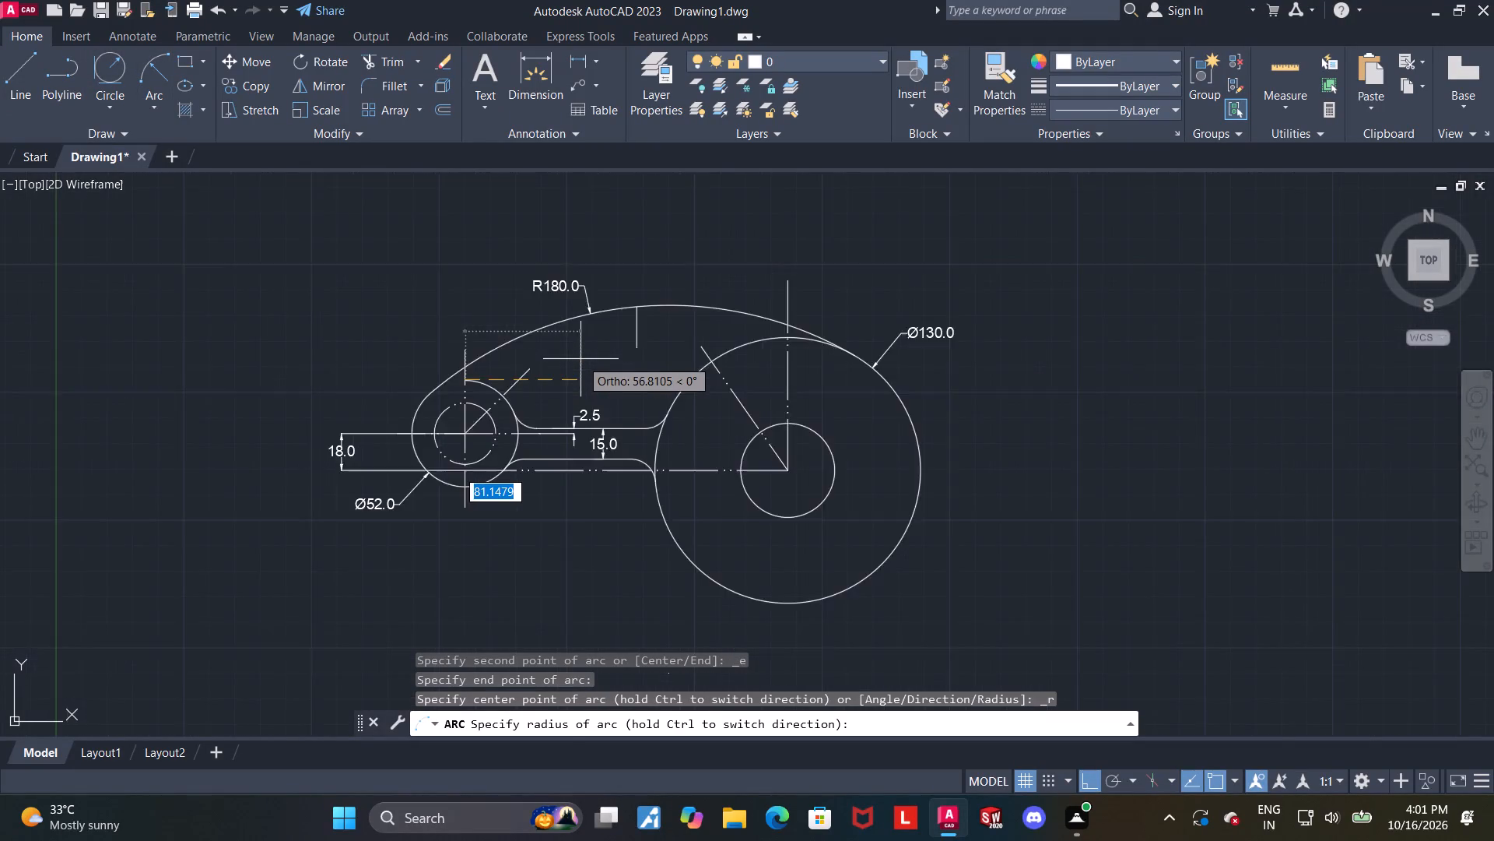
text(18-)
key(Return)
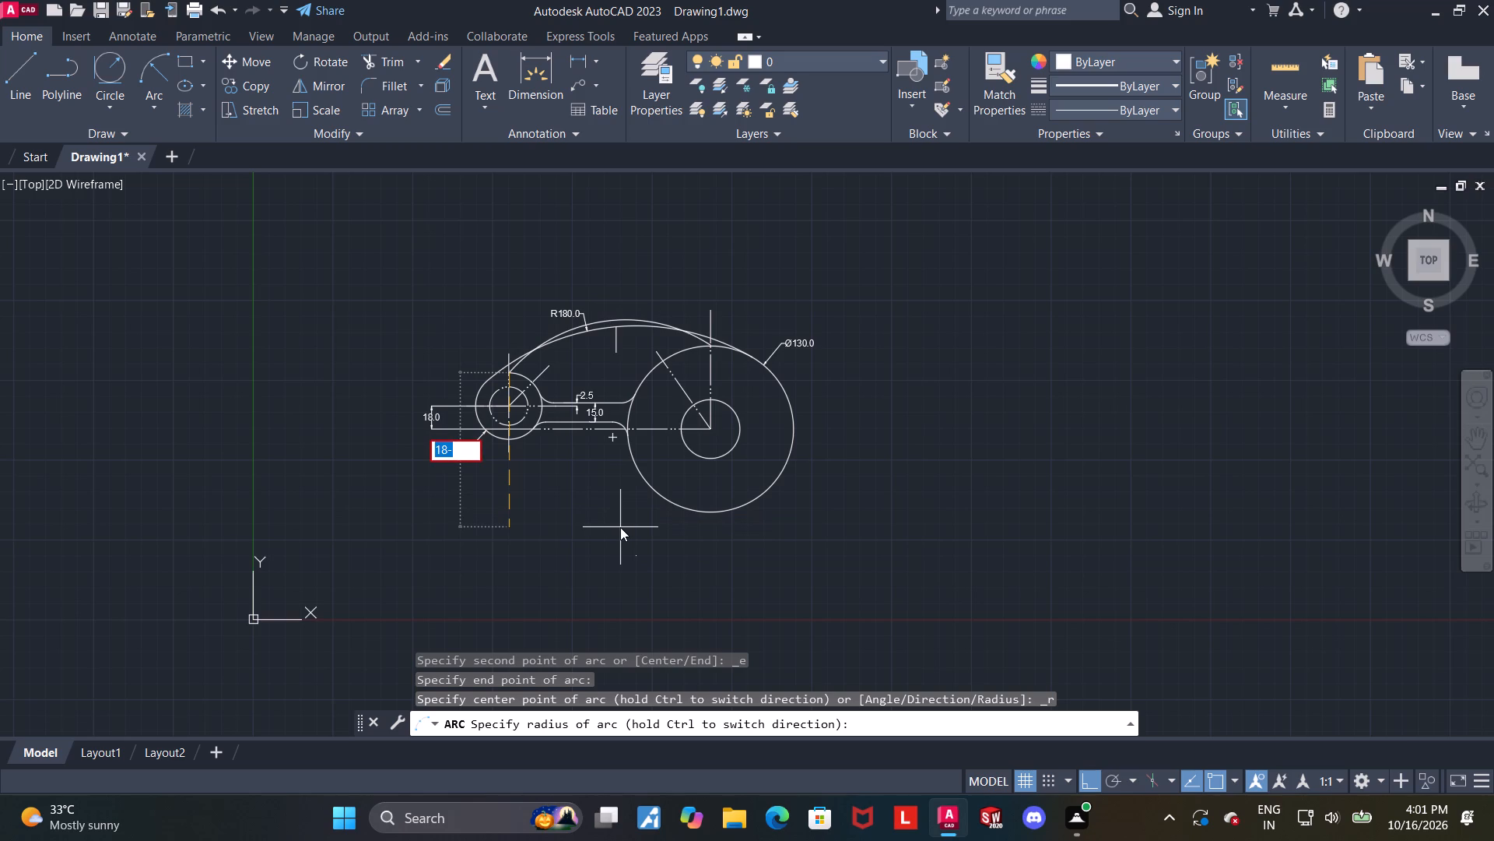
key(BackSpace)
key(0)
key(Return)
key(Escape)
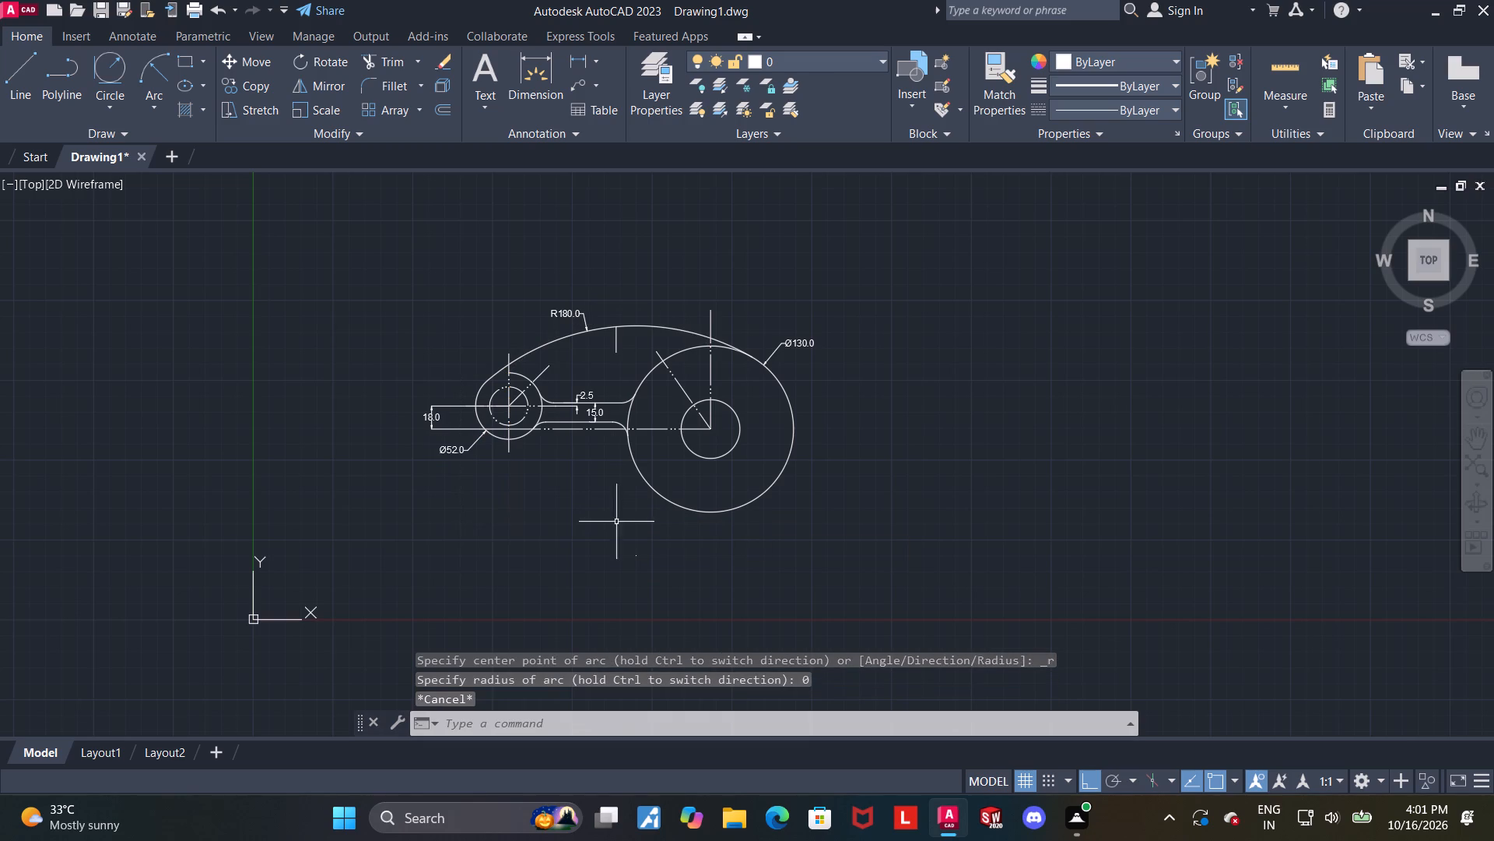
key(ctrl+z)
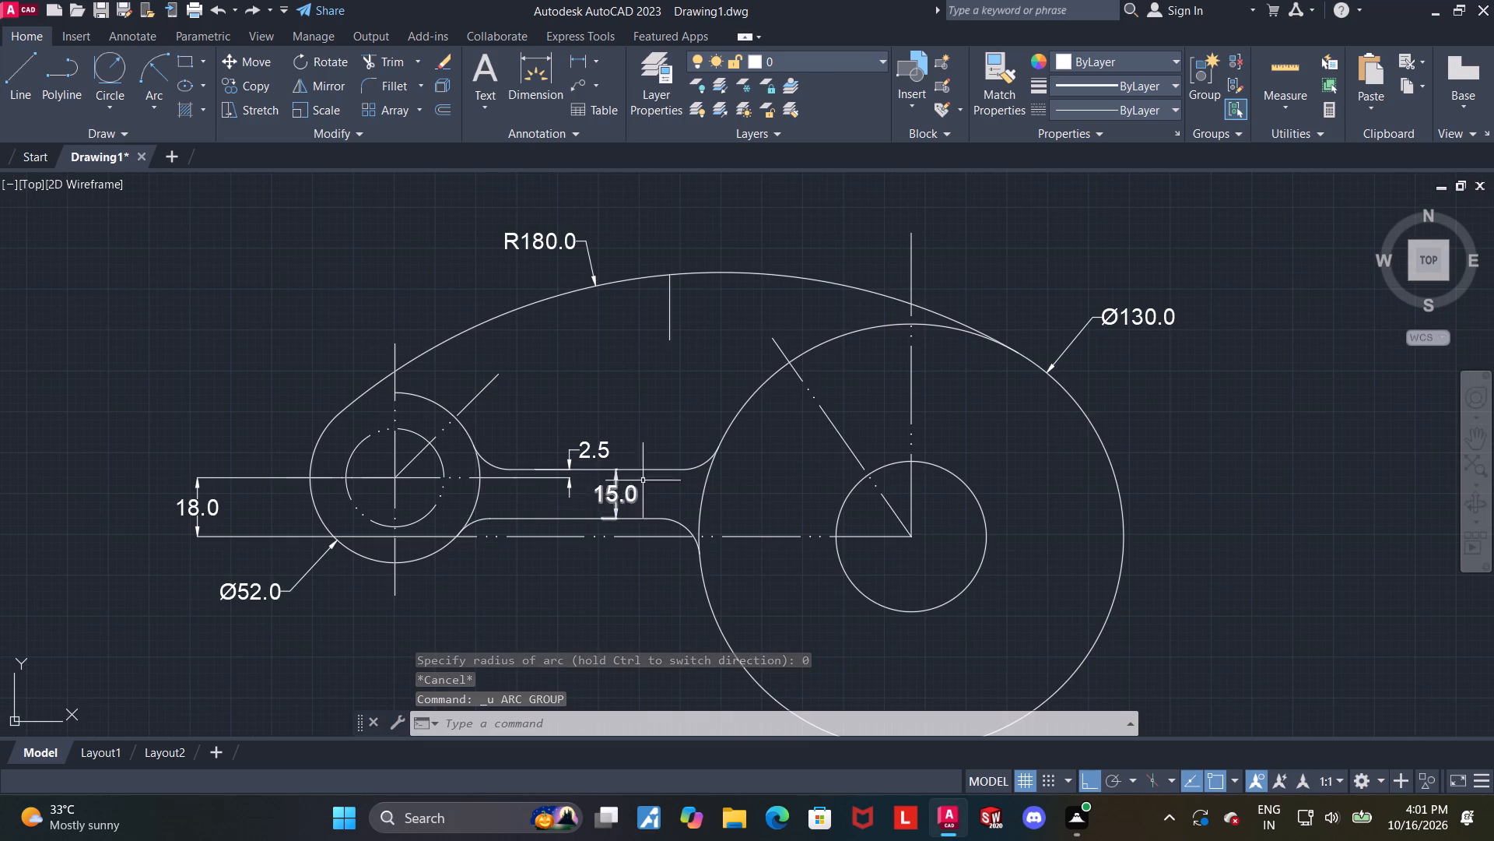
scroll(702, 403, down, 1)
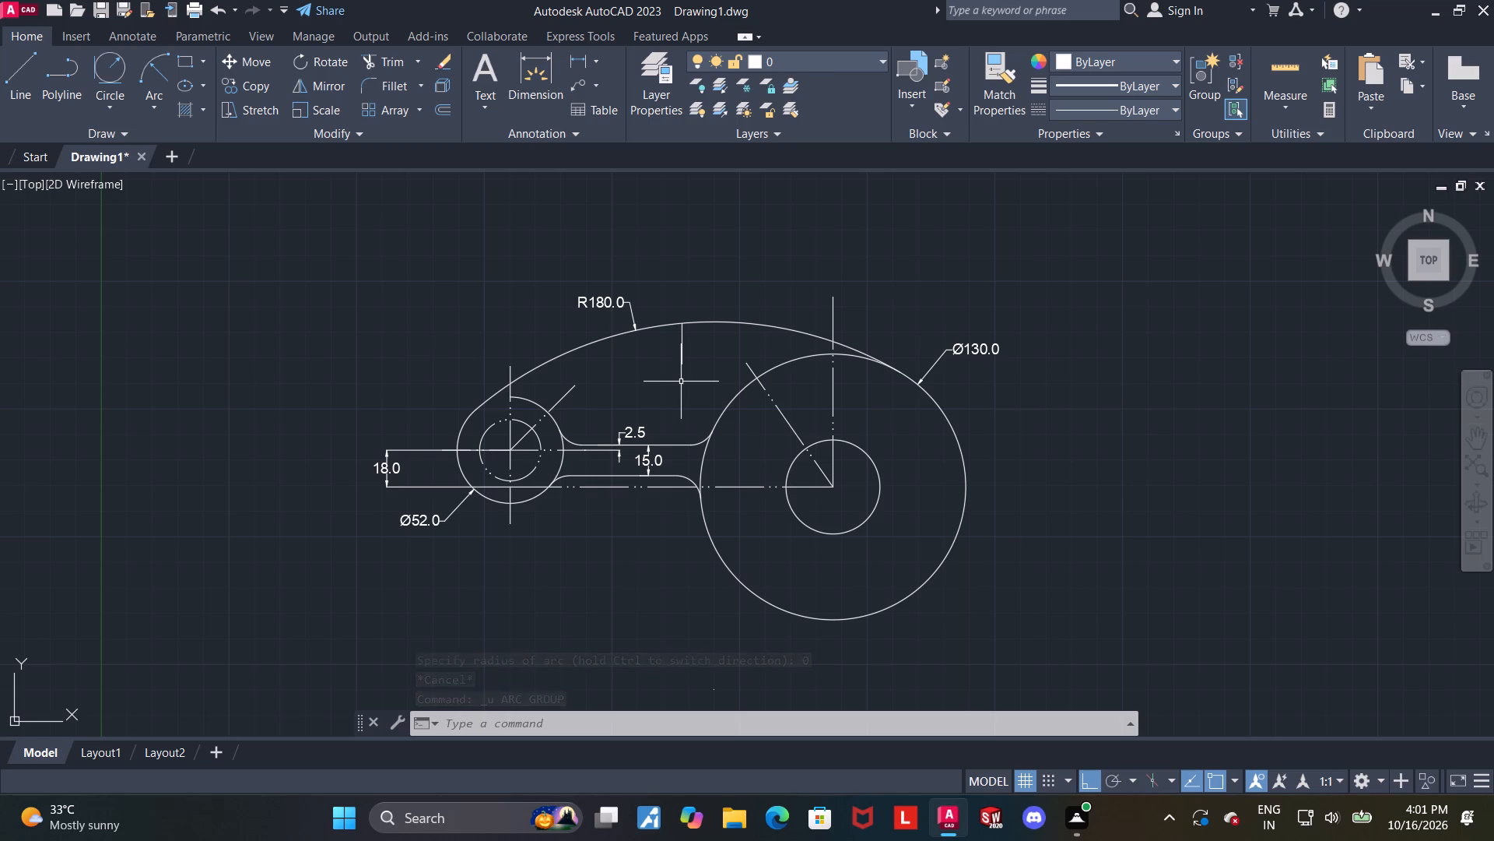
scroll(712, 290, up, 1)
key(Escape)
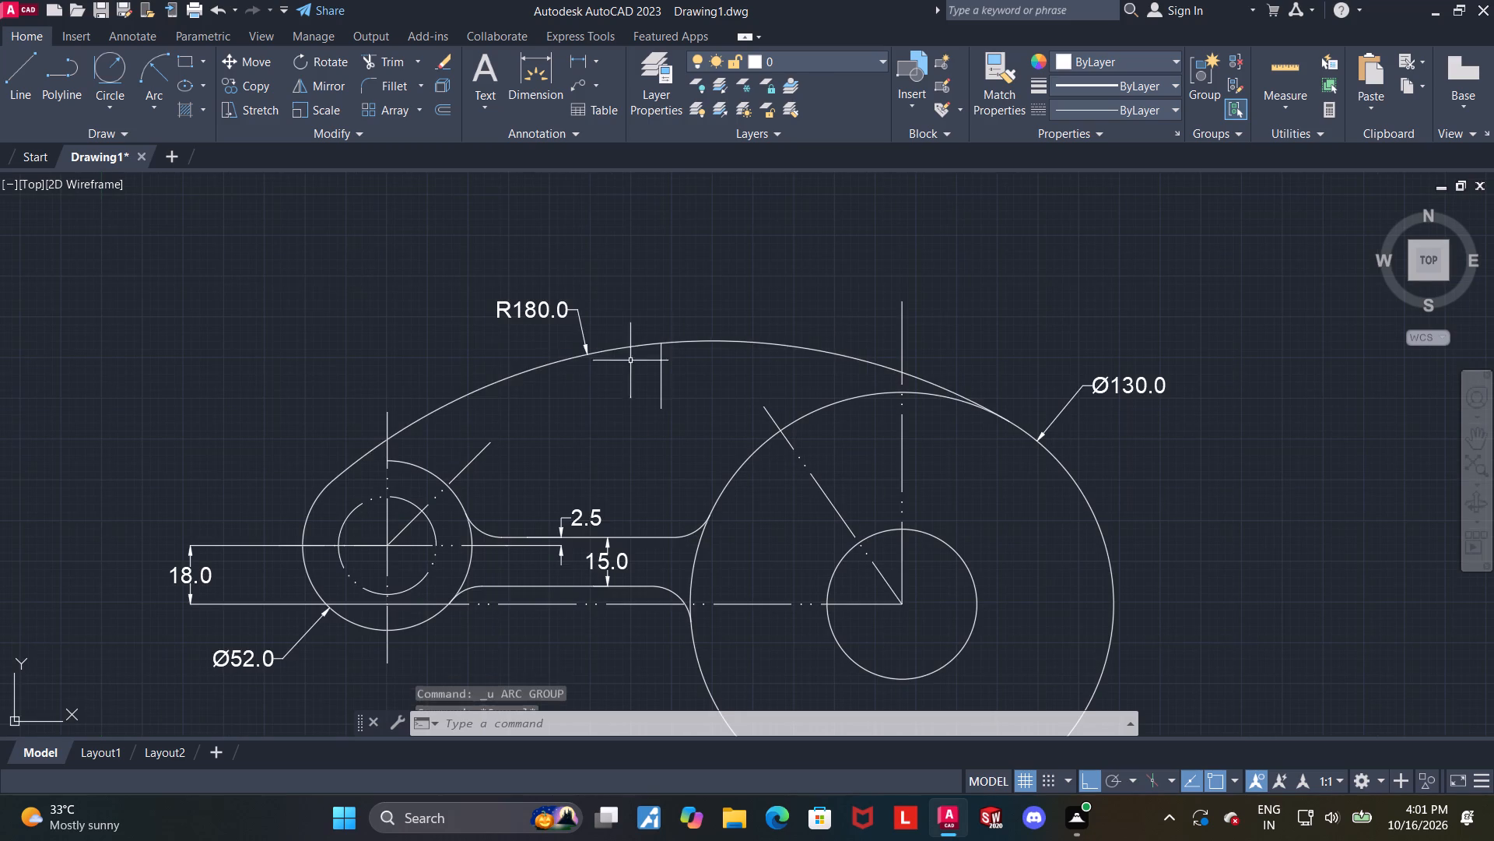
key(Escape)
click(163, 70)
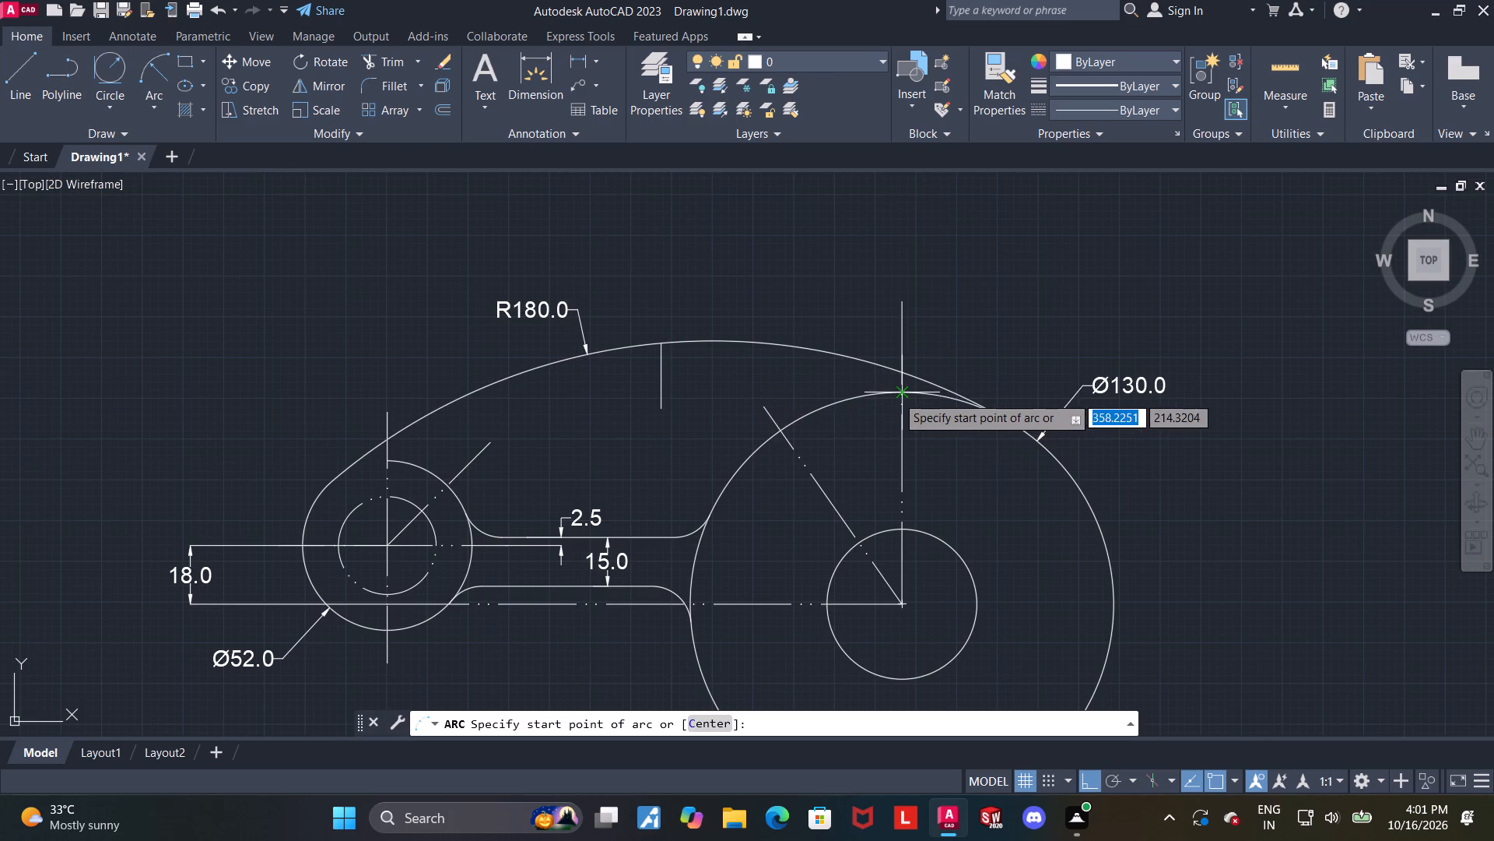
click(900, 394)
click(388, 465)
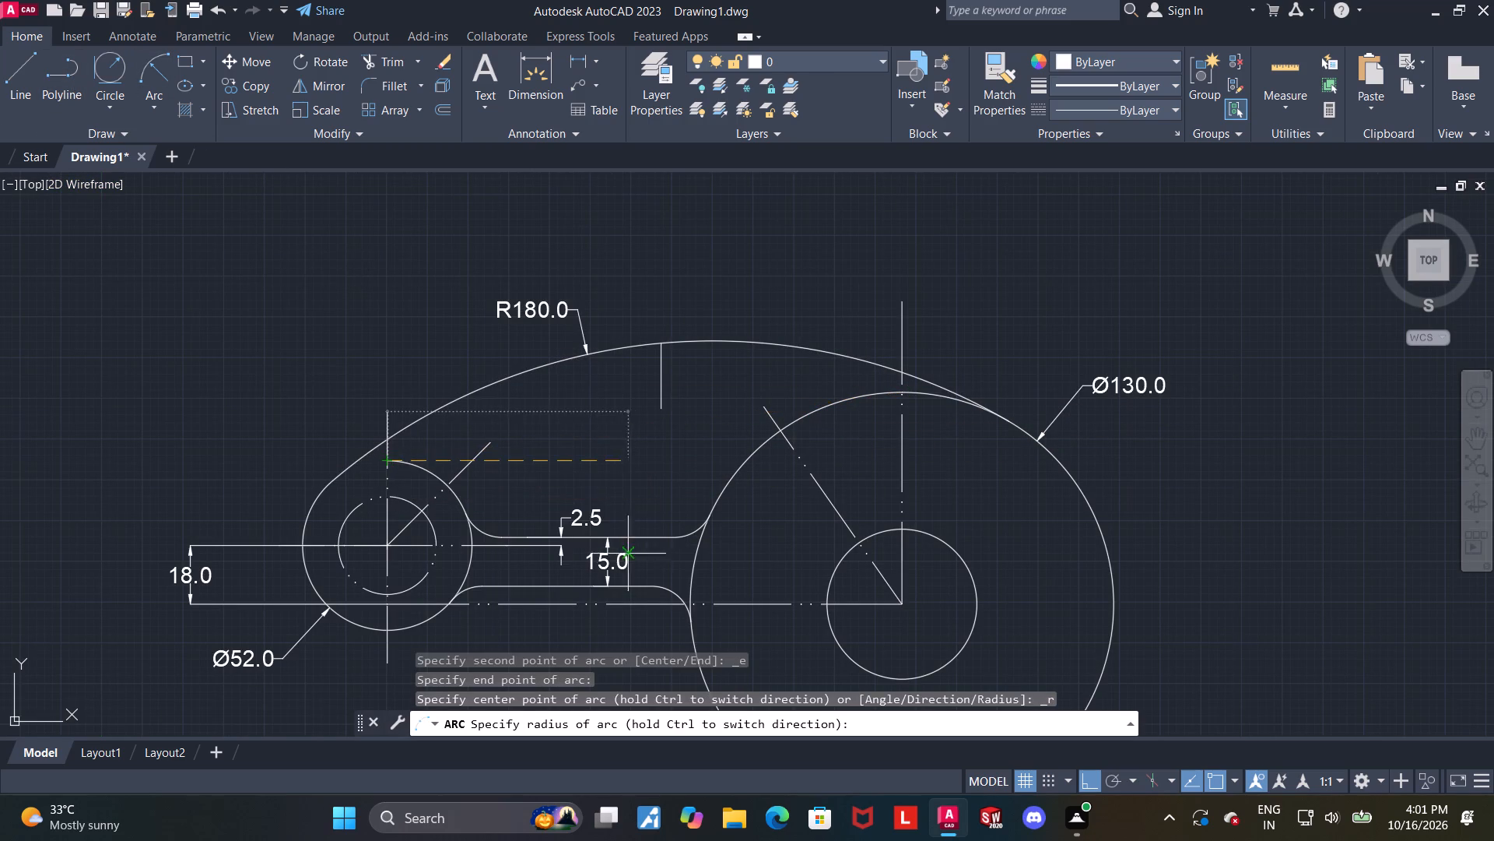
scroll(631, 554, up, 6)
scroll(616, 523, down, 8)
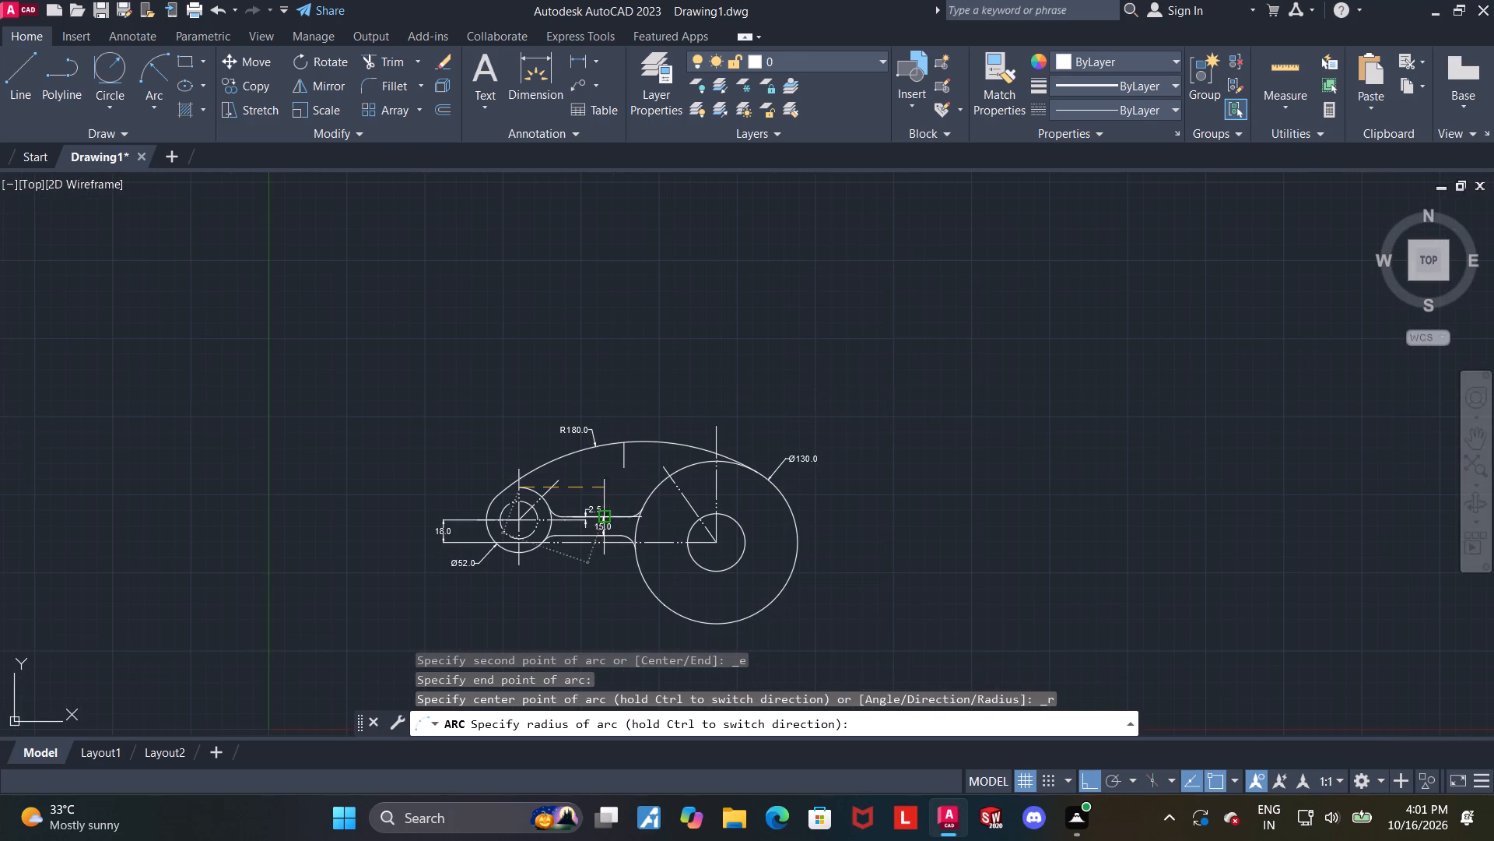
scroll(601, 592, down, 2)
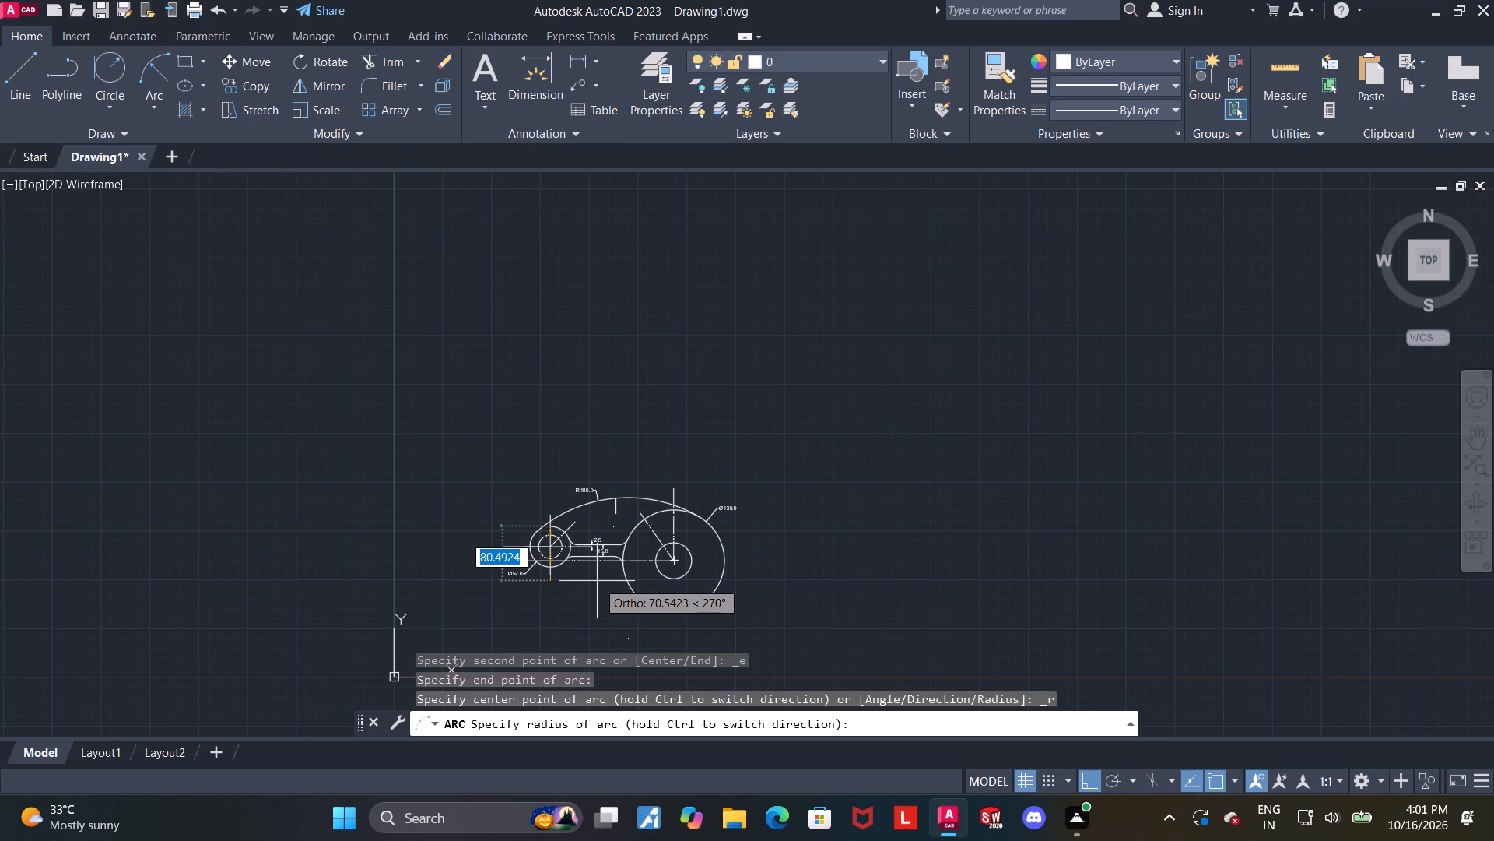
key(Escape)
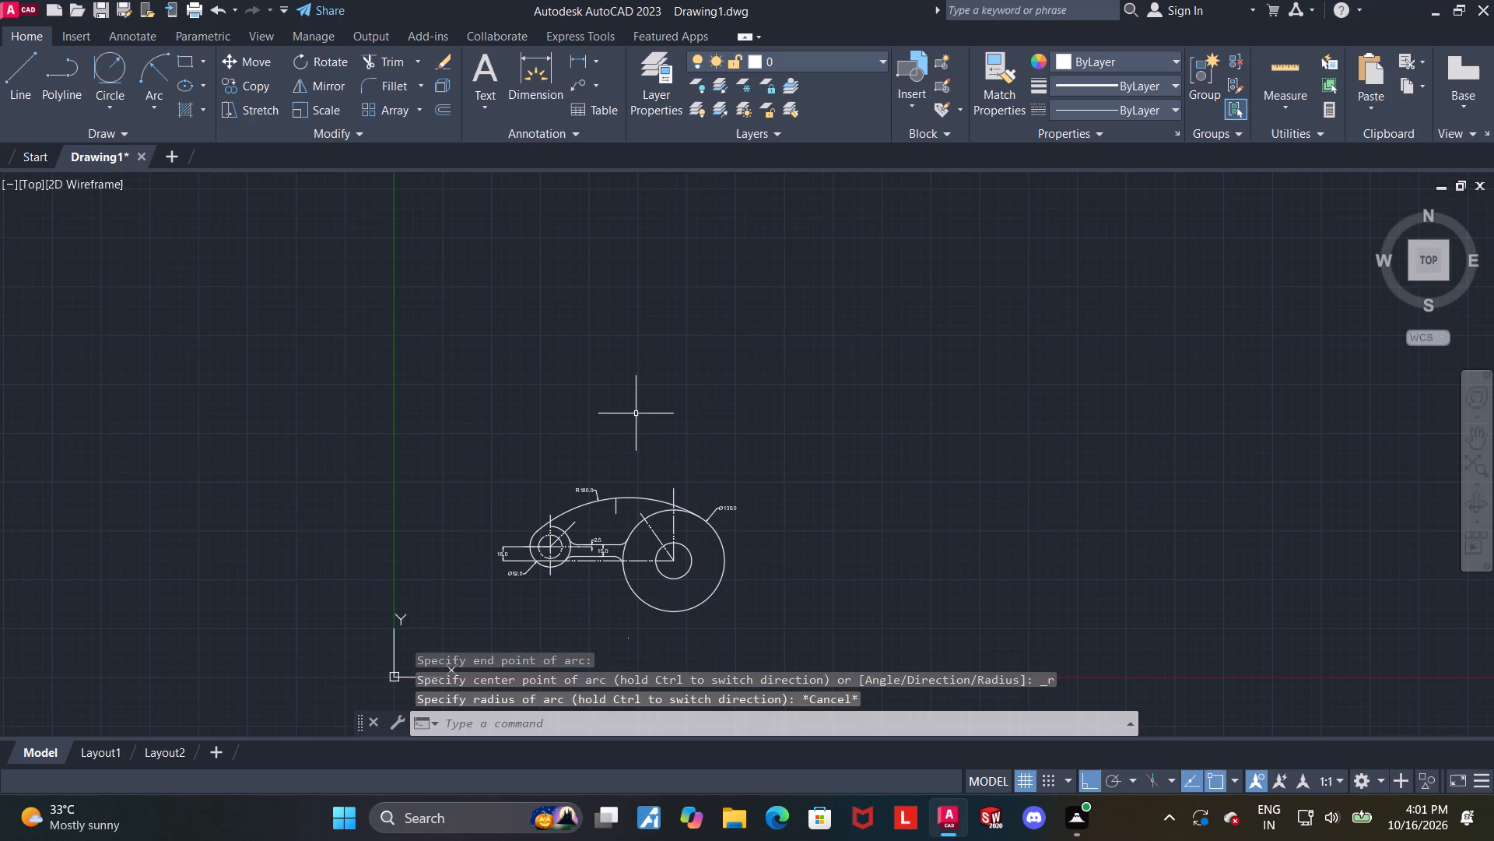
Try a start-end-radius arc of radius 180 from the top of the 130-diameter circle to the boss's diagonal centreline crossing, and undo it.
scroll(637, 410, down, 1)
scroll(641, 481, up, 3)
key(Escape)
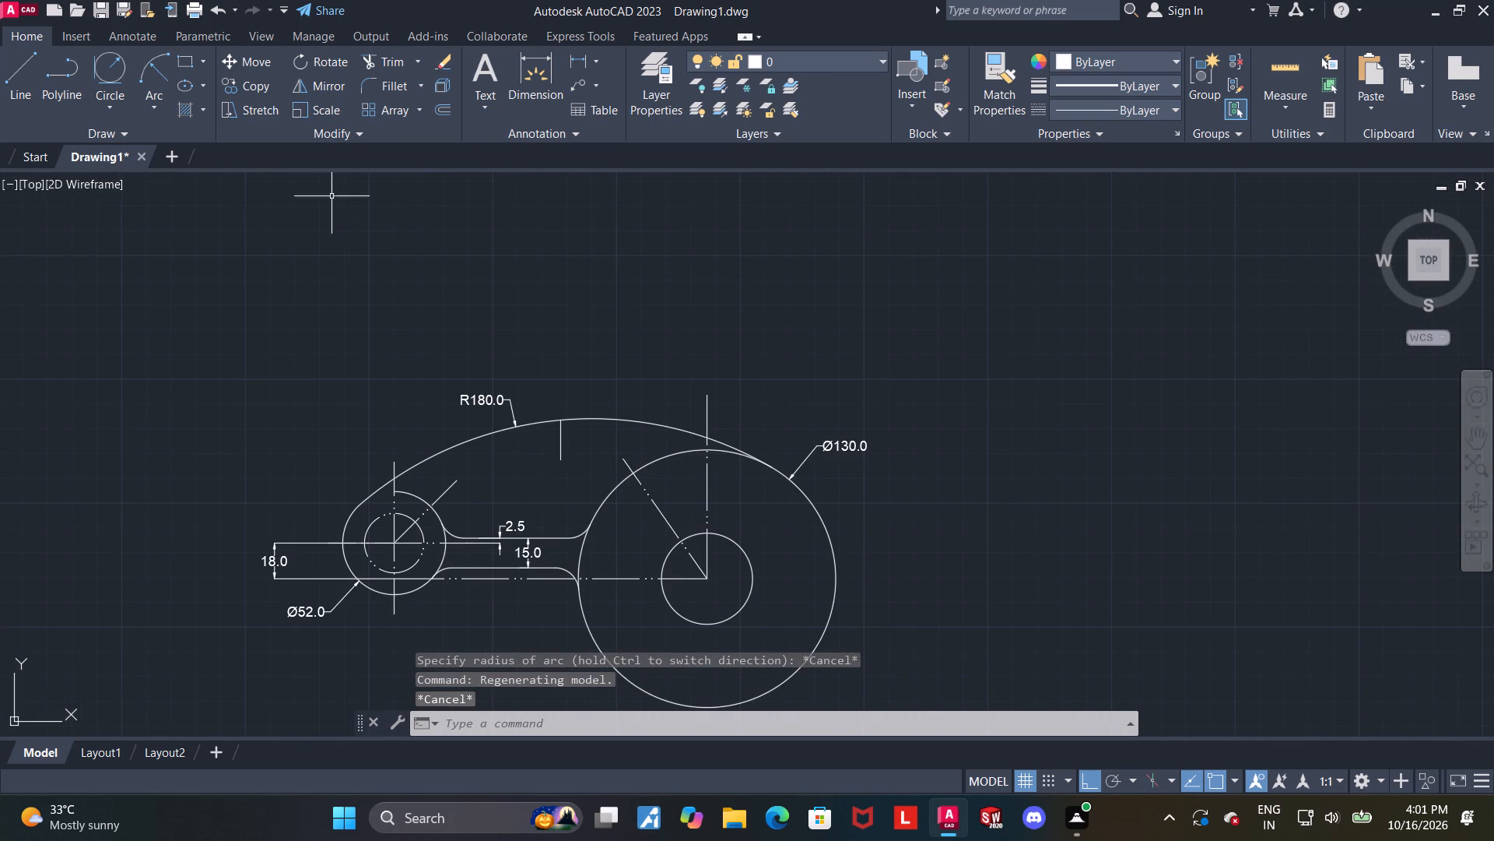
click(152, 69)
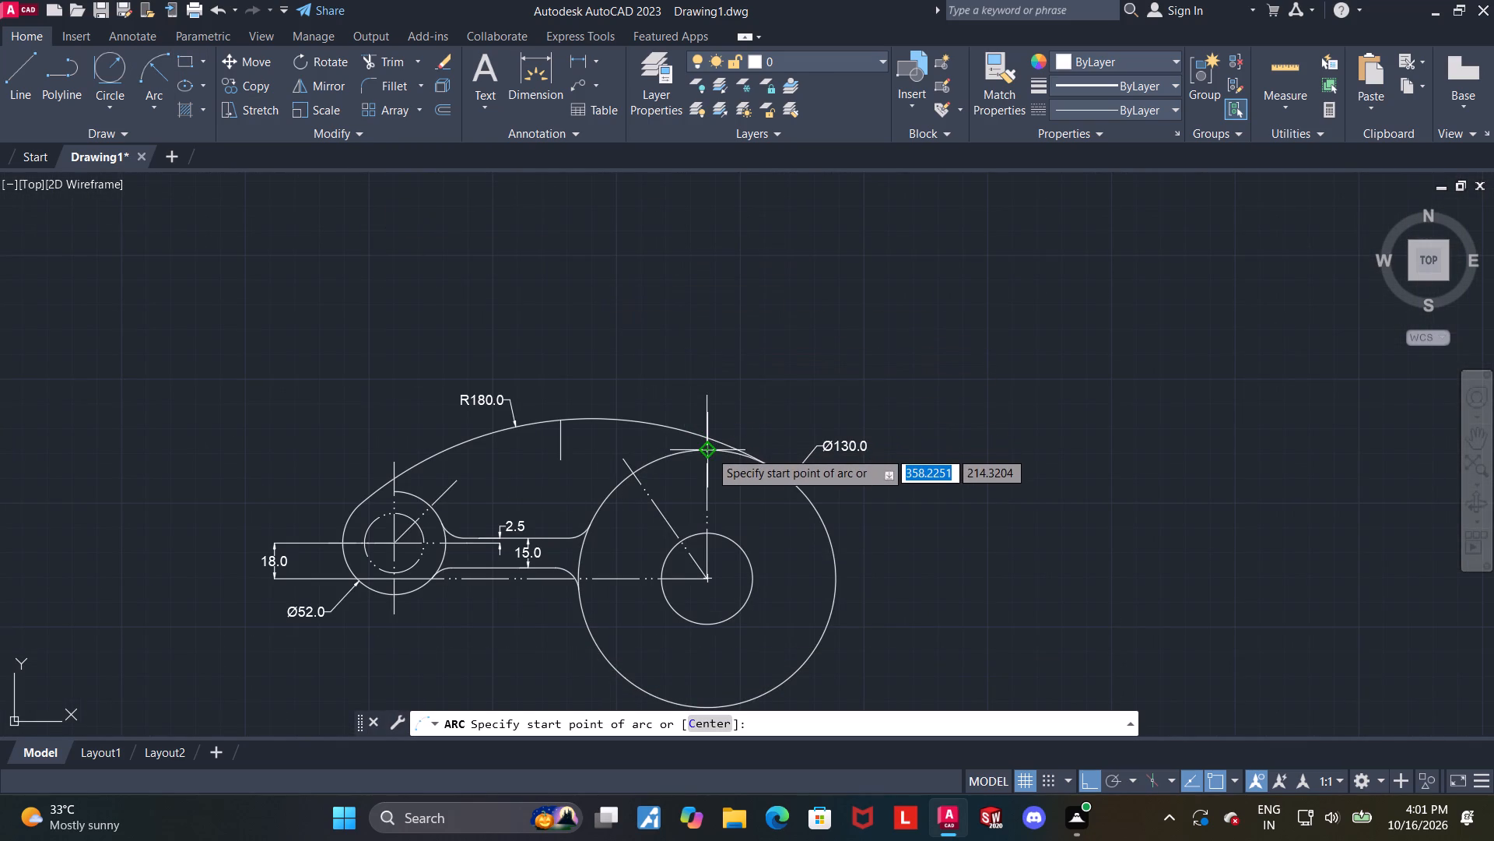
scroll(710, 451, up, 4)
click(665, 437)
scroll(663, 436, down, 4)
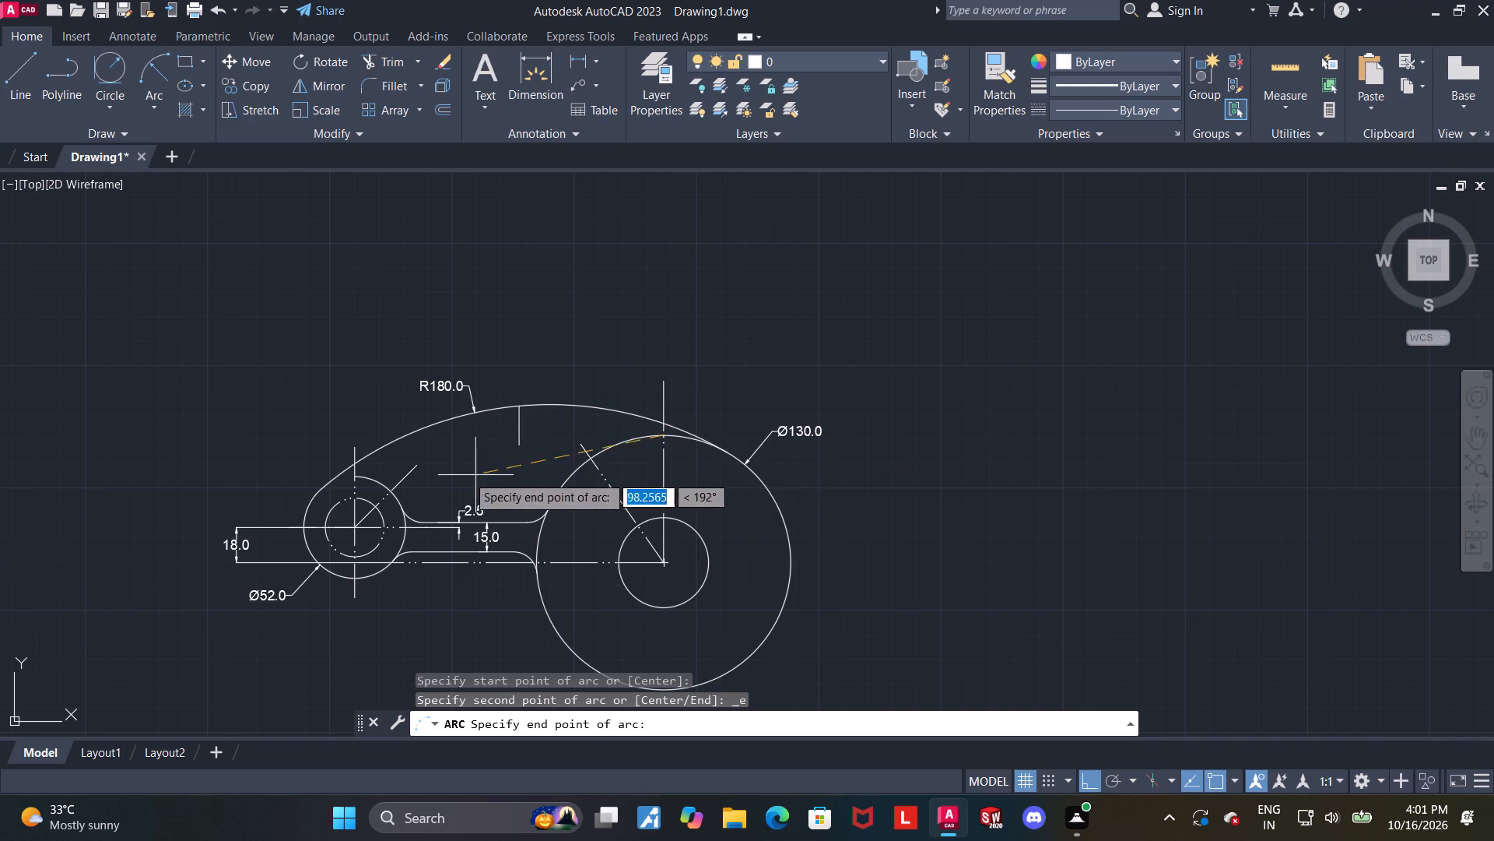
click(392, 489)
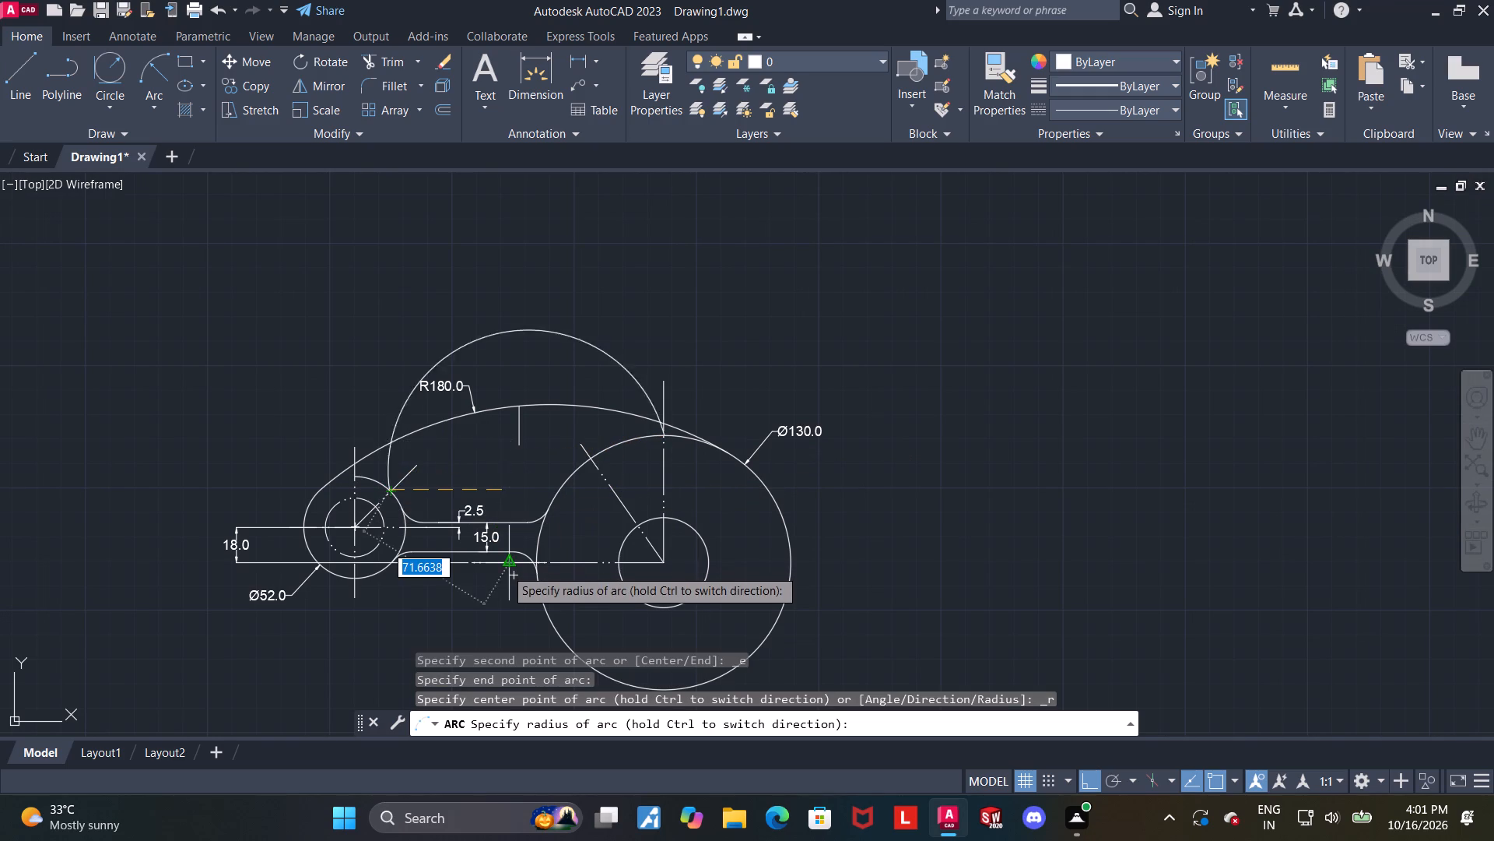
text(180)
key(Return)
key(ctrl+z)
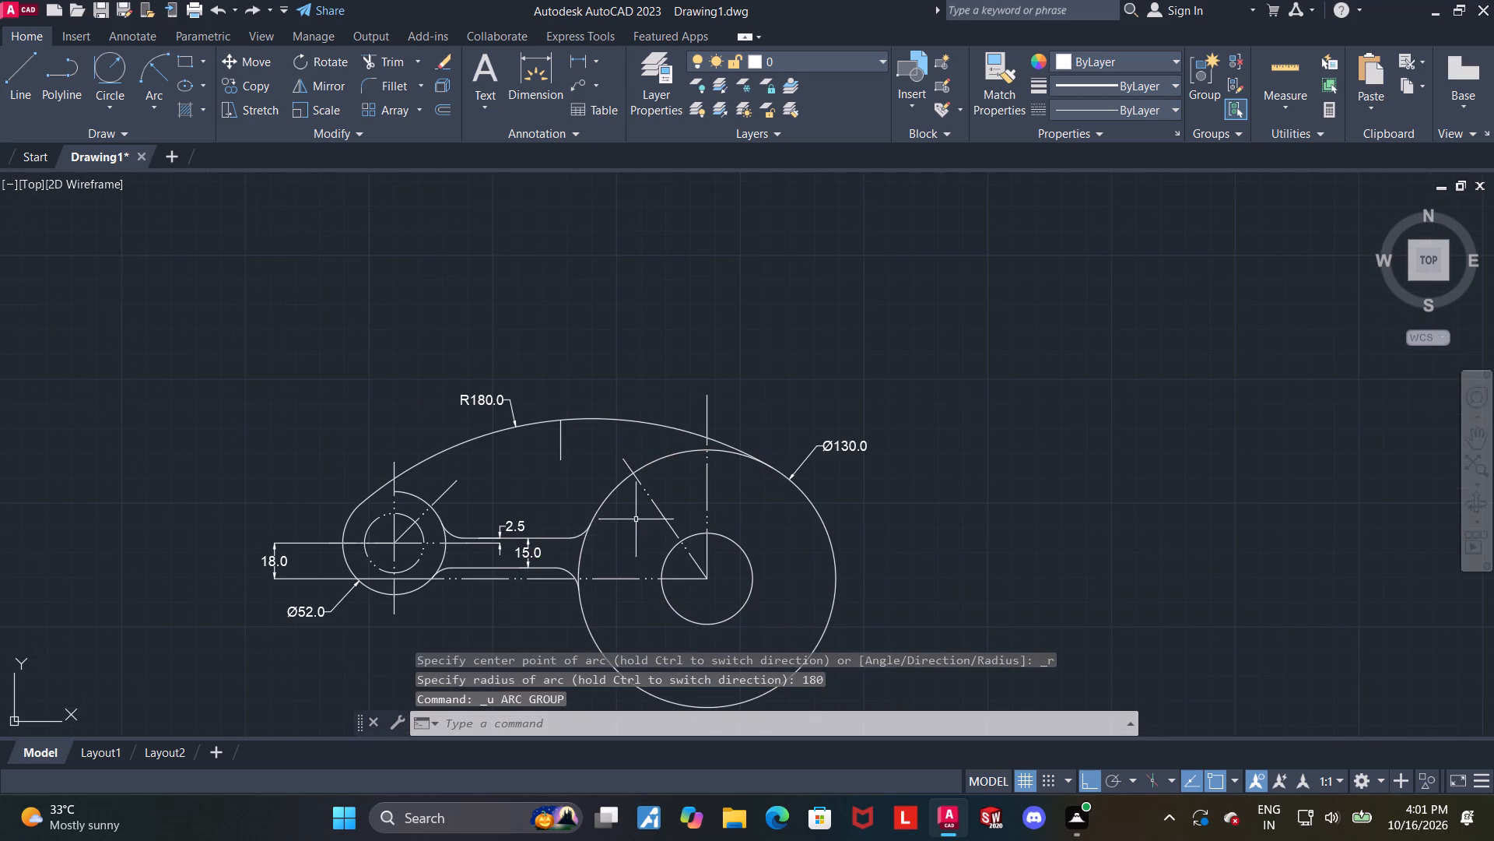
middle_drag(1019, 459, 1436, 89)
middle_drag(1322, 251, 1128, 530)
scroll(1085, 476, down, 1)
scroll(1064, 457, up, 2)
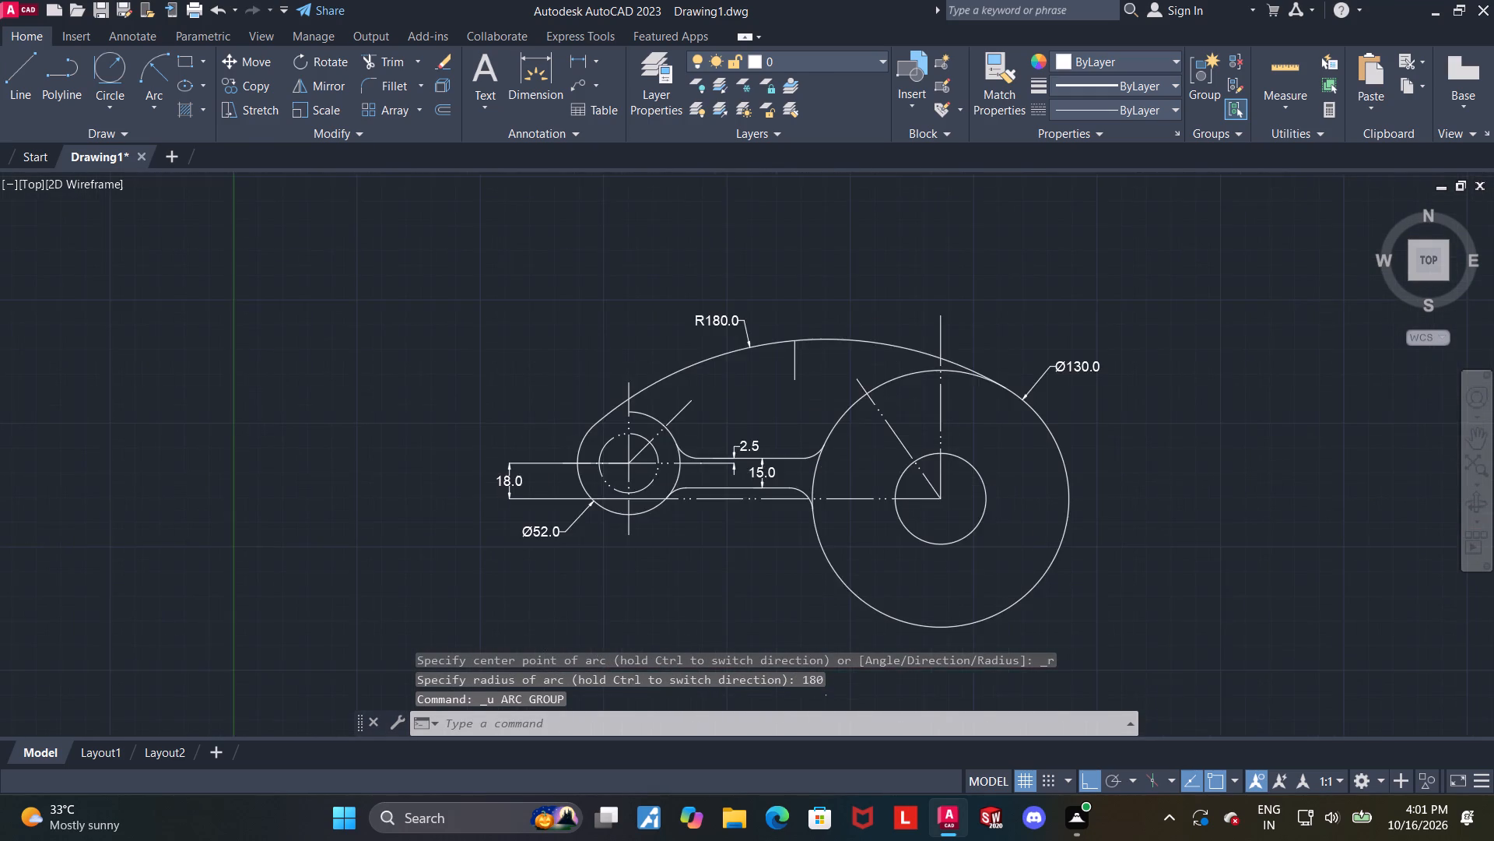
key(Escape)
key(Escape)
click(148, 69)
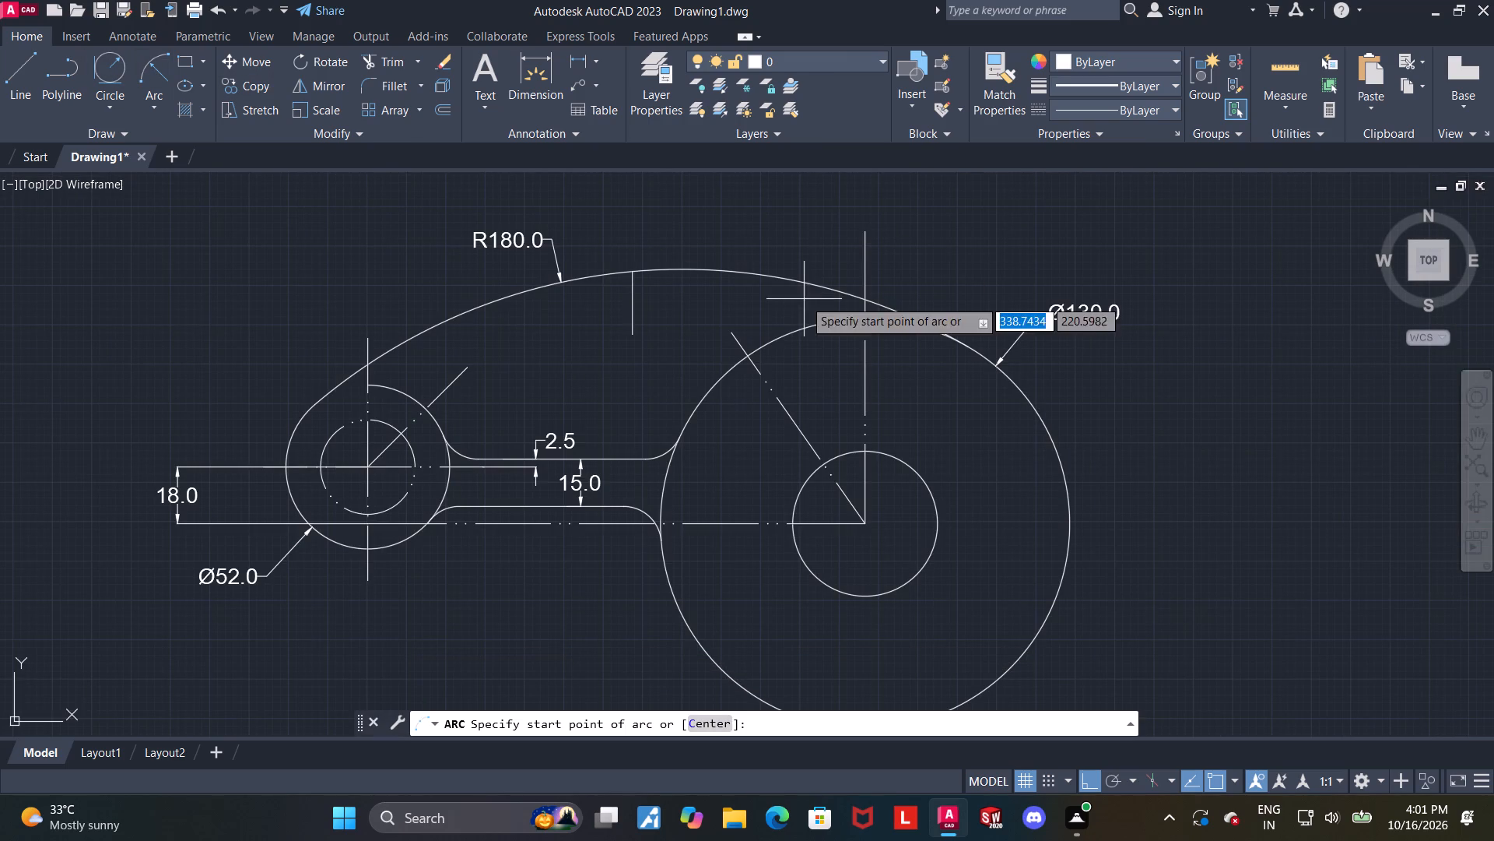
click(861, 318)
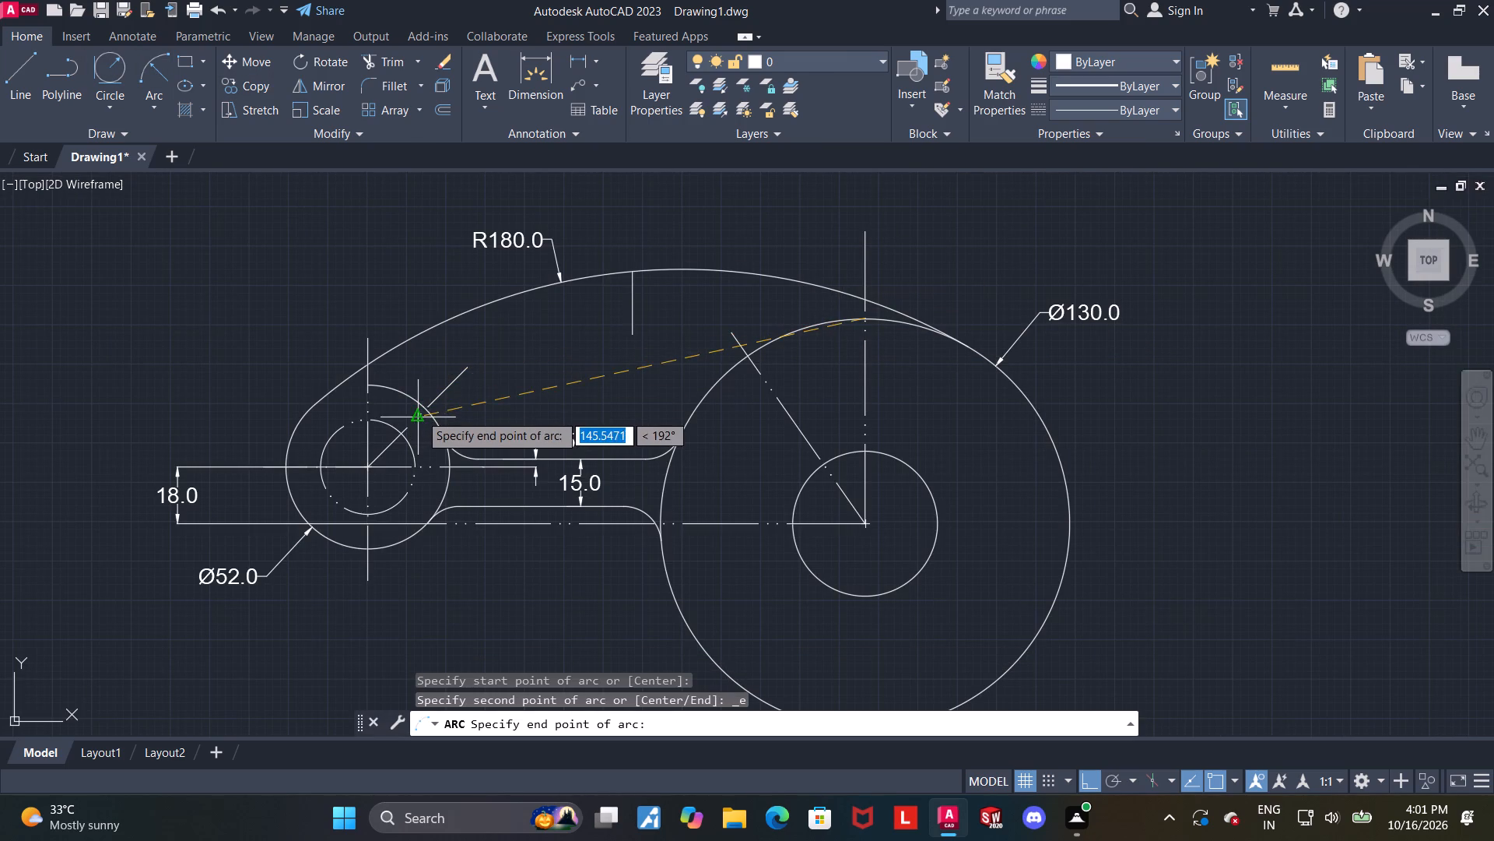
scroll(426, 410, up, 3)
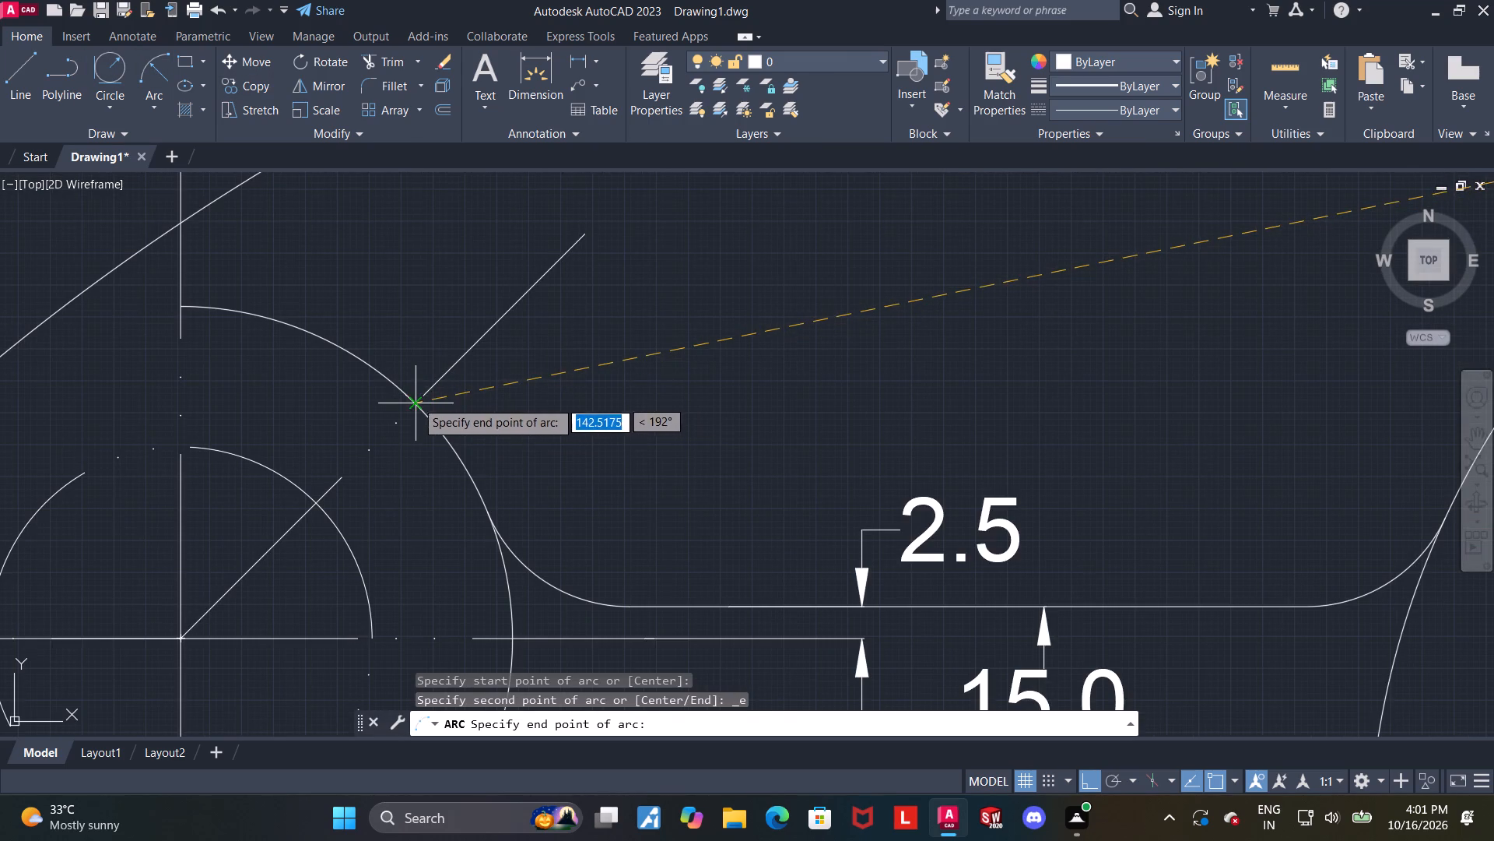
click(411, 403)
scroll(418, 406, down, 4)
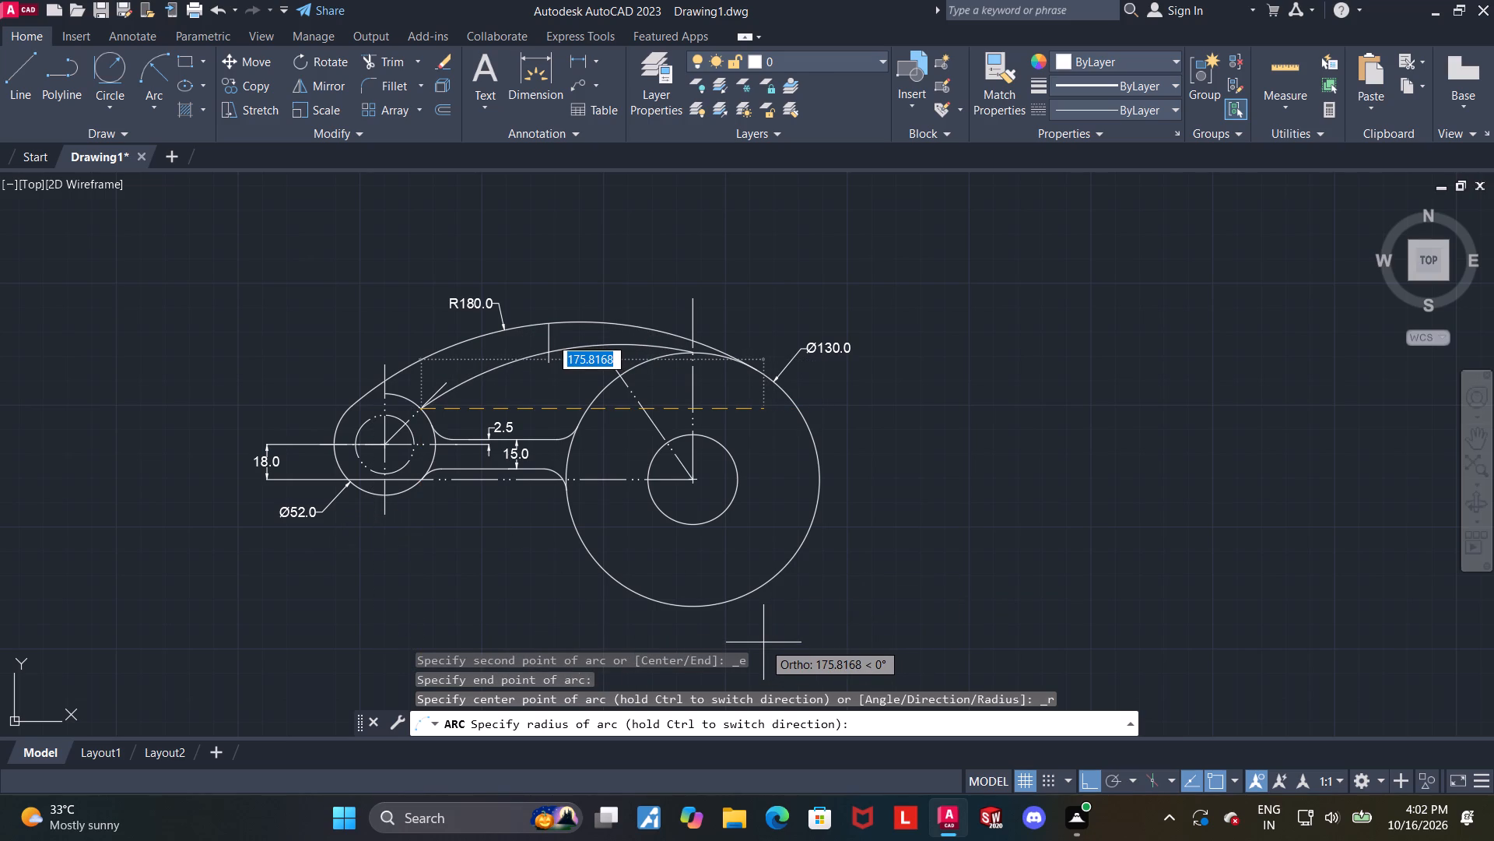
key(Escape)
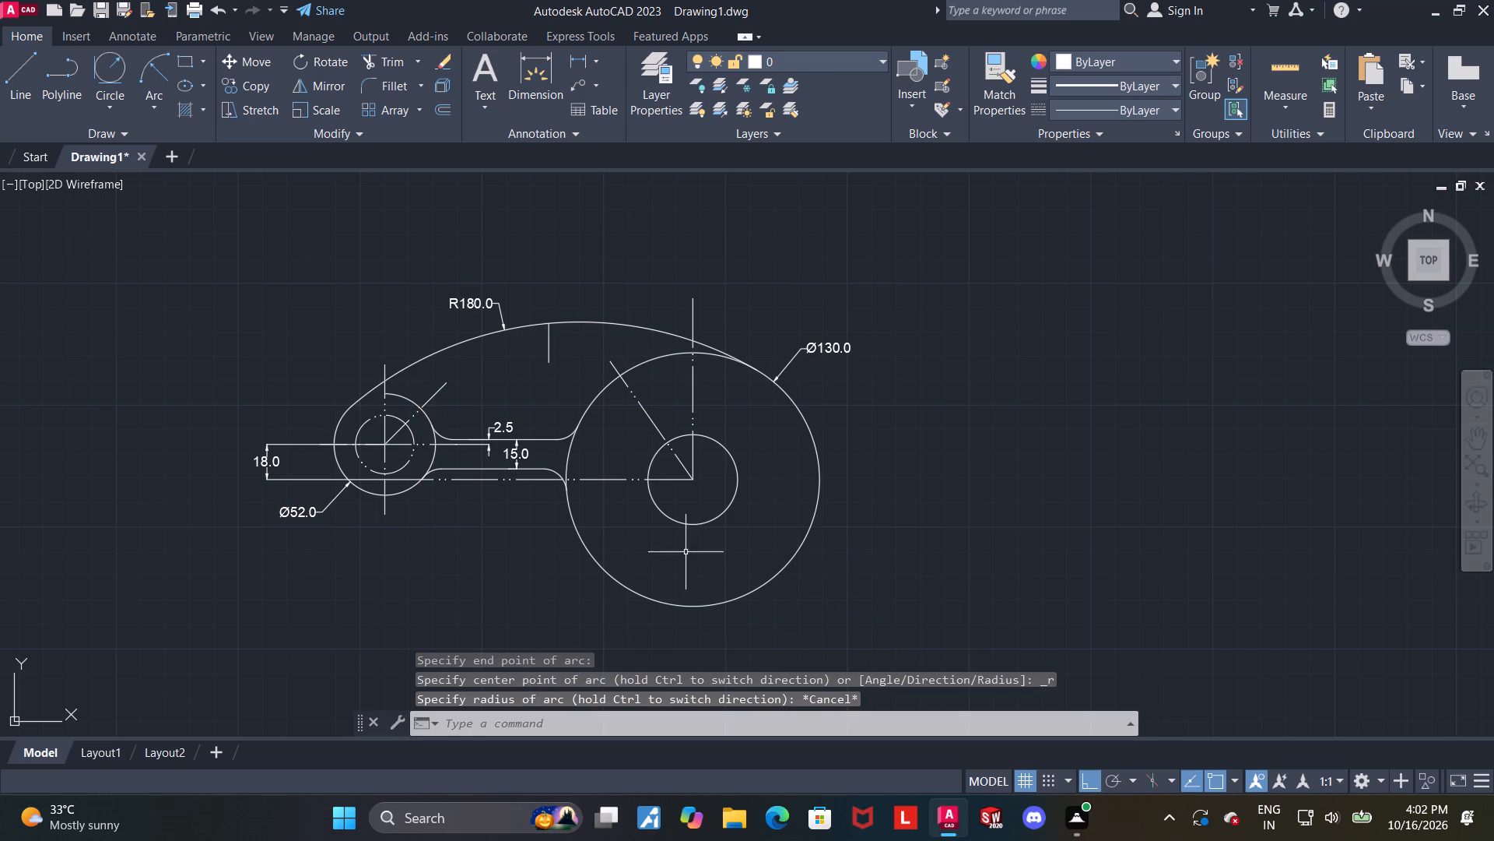
Examine the arm and the area below the upper R180 arc, between the boss and the 130-diameter circle.
middle_drag(602, 494, 692, 501)
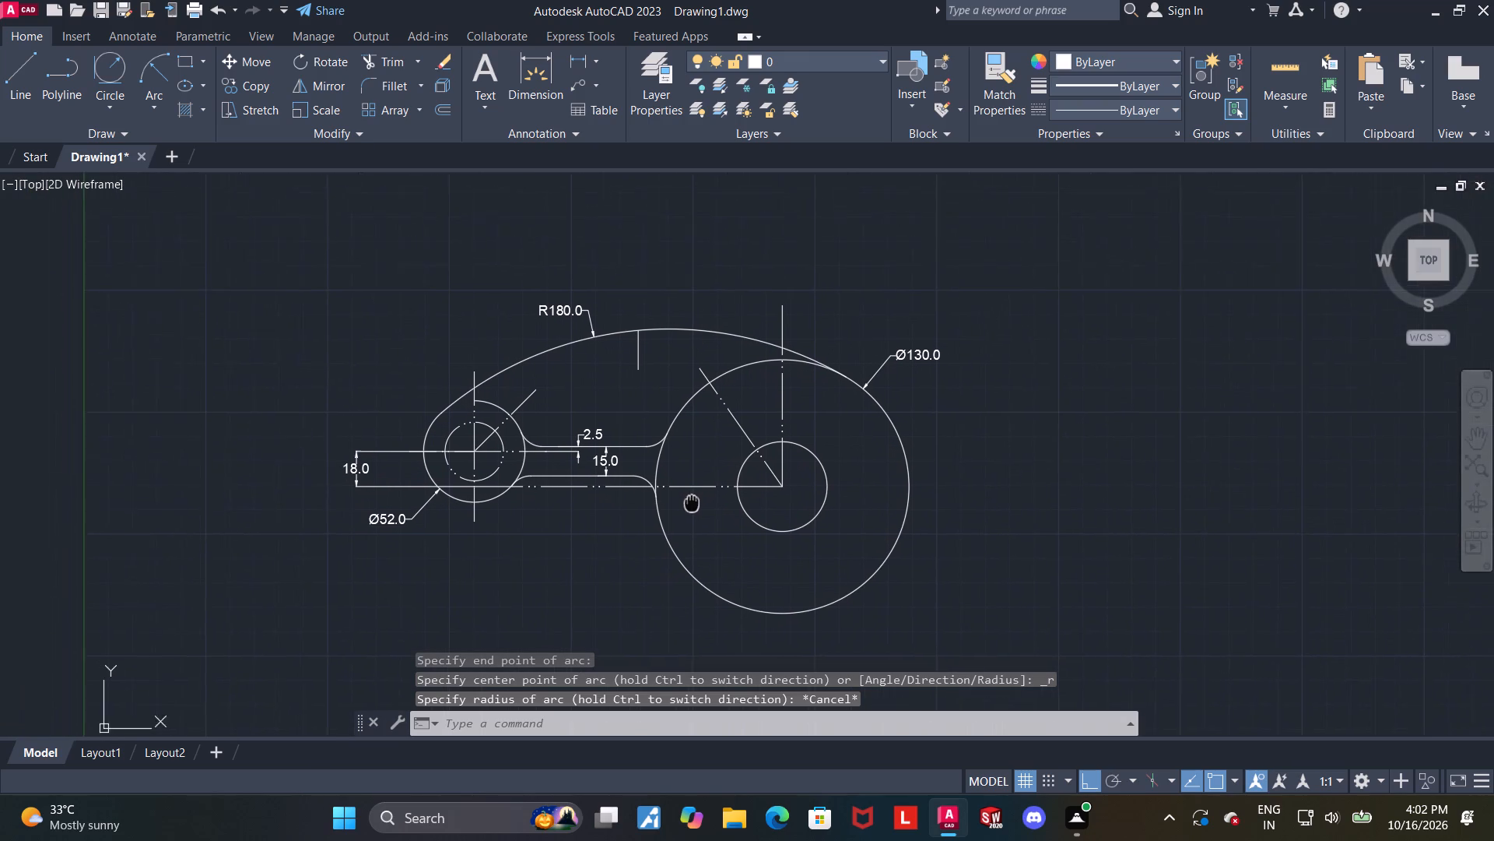
middle_drag(692, 501, 700, 518)
scroll(544, 475, up, 1)
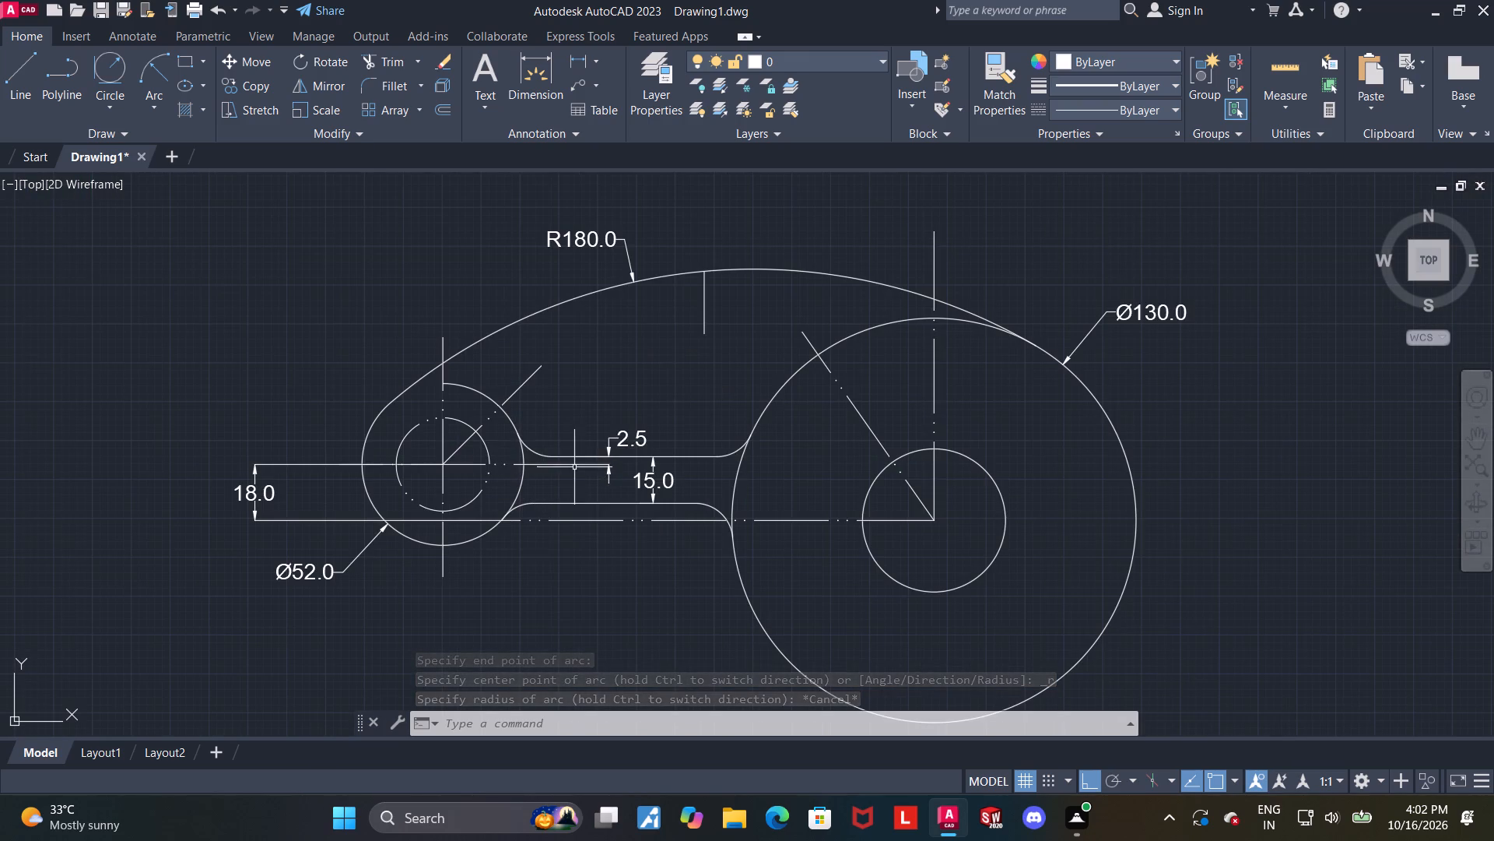
key(Escape)
middle_click(745, 456)
scroll(669, 438, up, 1)
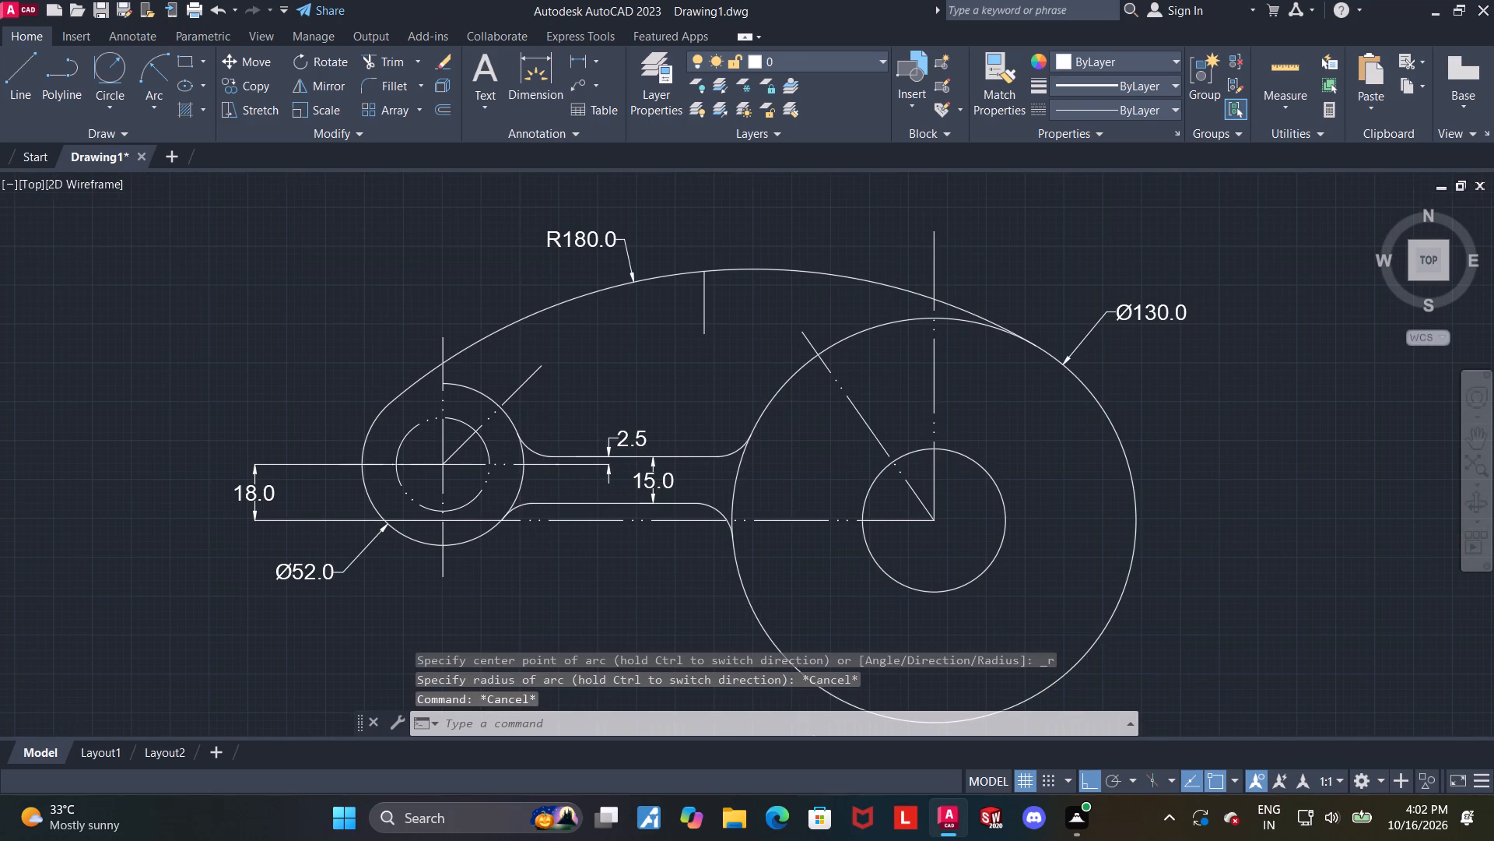
scroll(669, 438, up, 1)
scroll(669, 438, down, 1)
scroll(667, 438, up, 1)
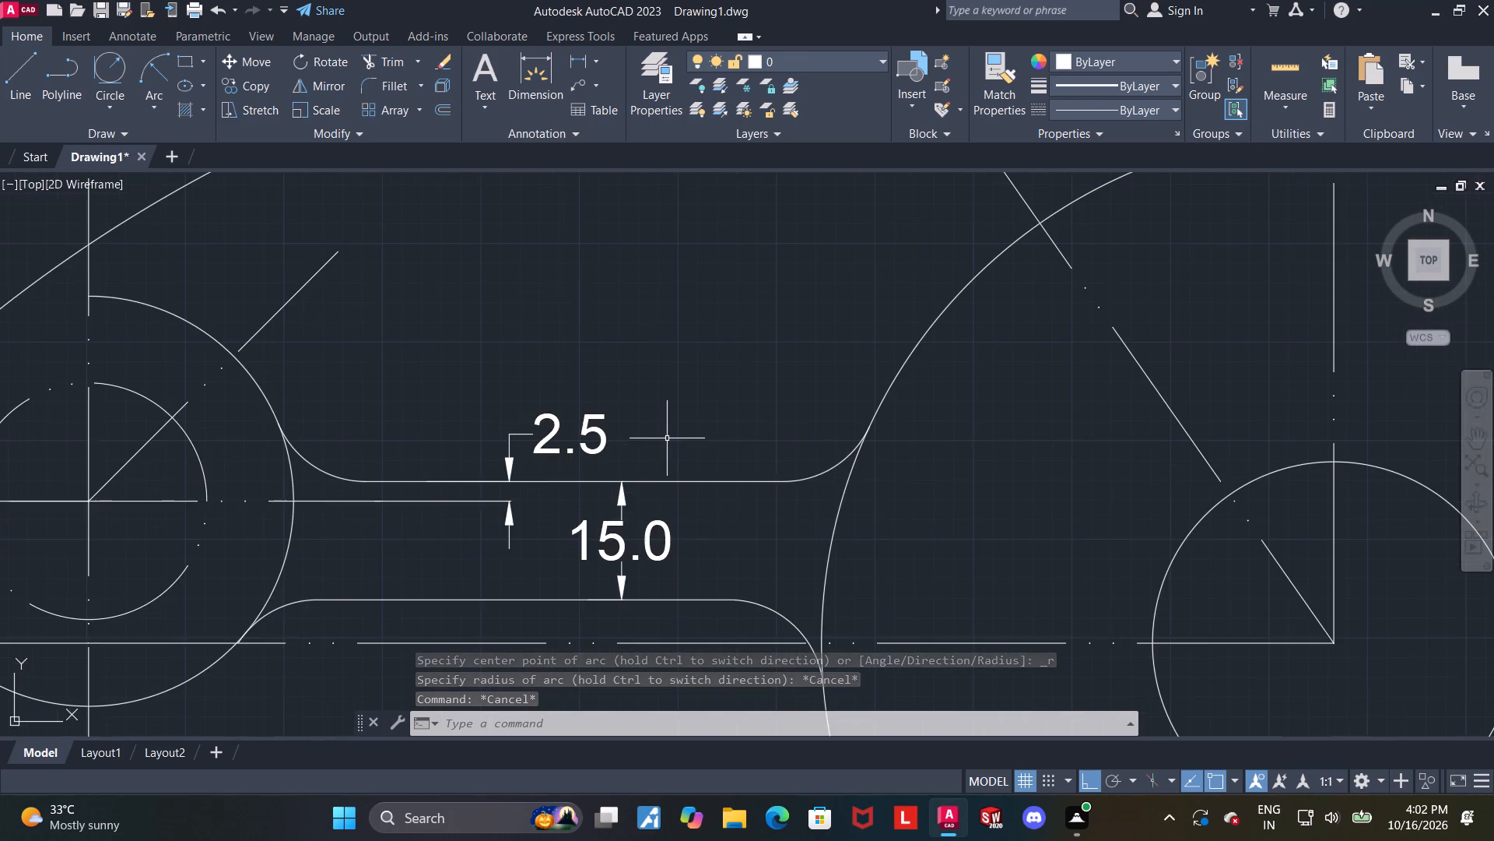
scroll(622, 440, down, 1)
middle_drag(629, 417, 661, 512)
middle_drag(626, 459, 626, 441)
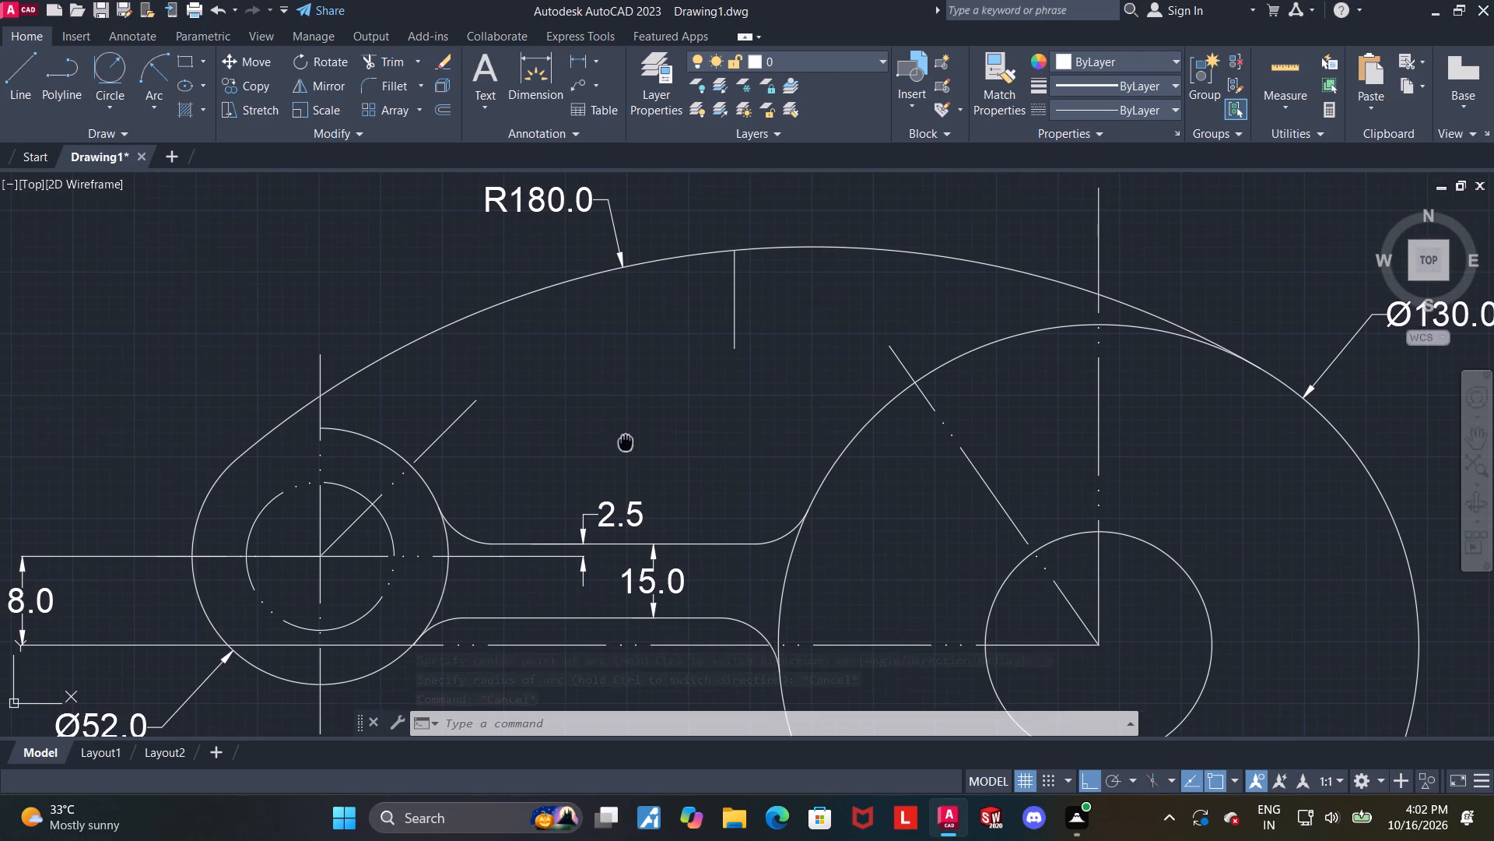
middle_drag(626, 441, 626, 440)
middle_drag(456, 477, 470, 435)
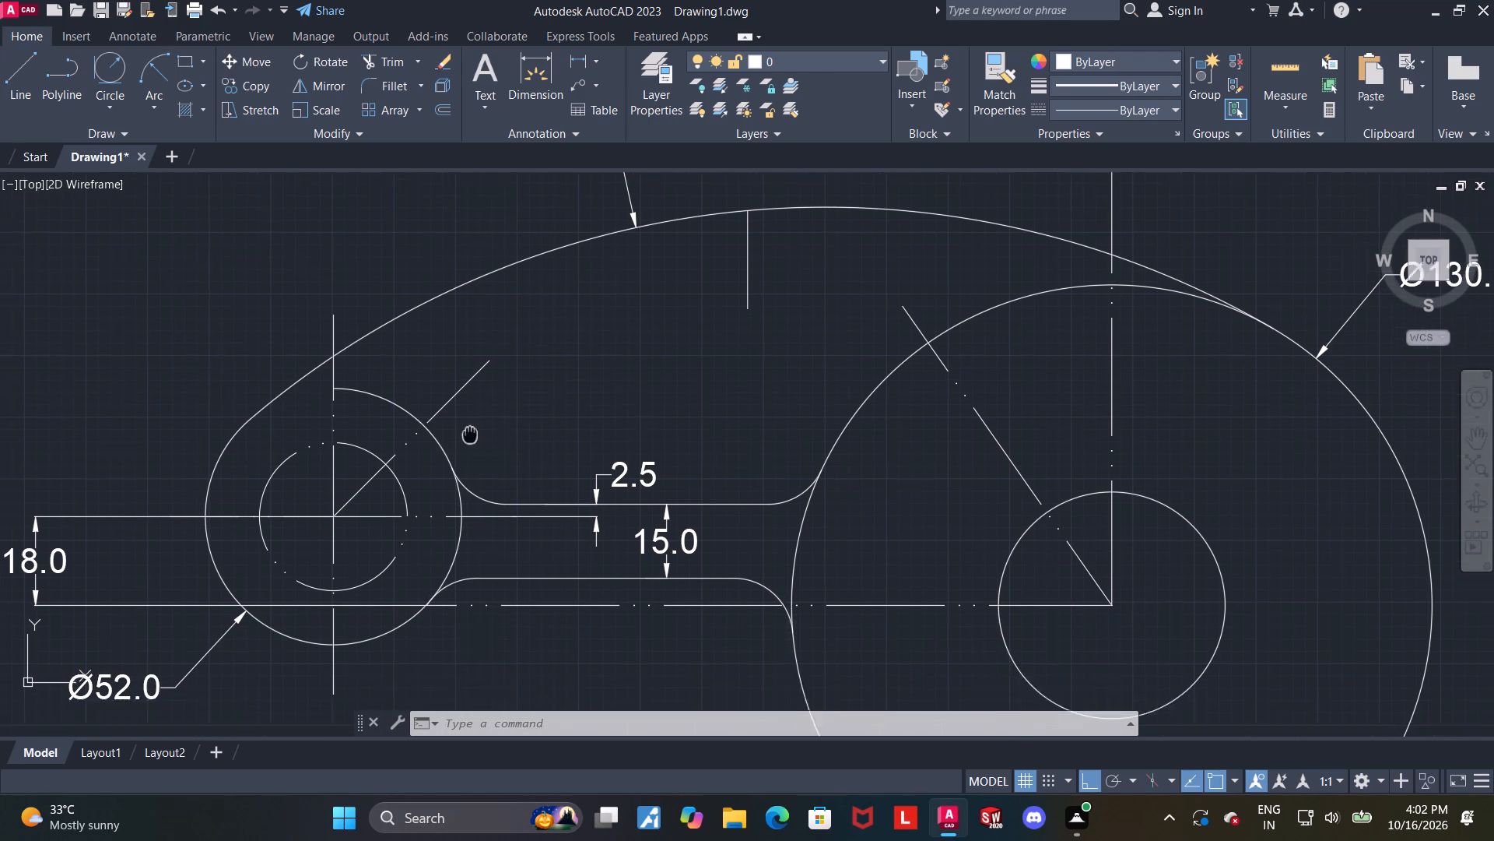
middle_drag(470, 435, 479, 413)
middle_drag(523, 390, 516, 439)
middle_click(535, 424)
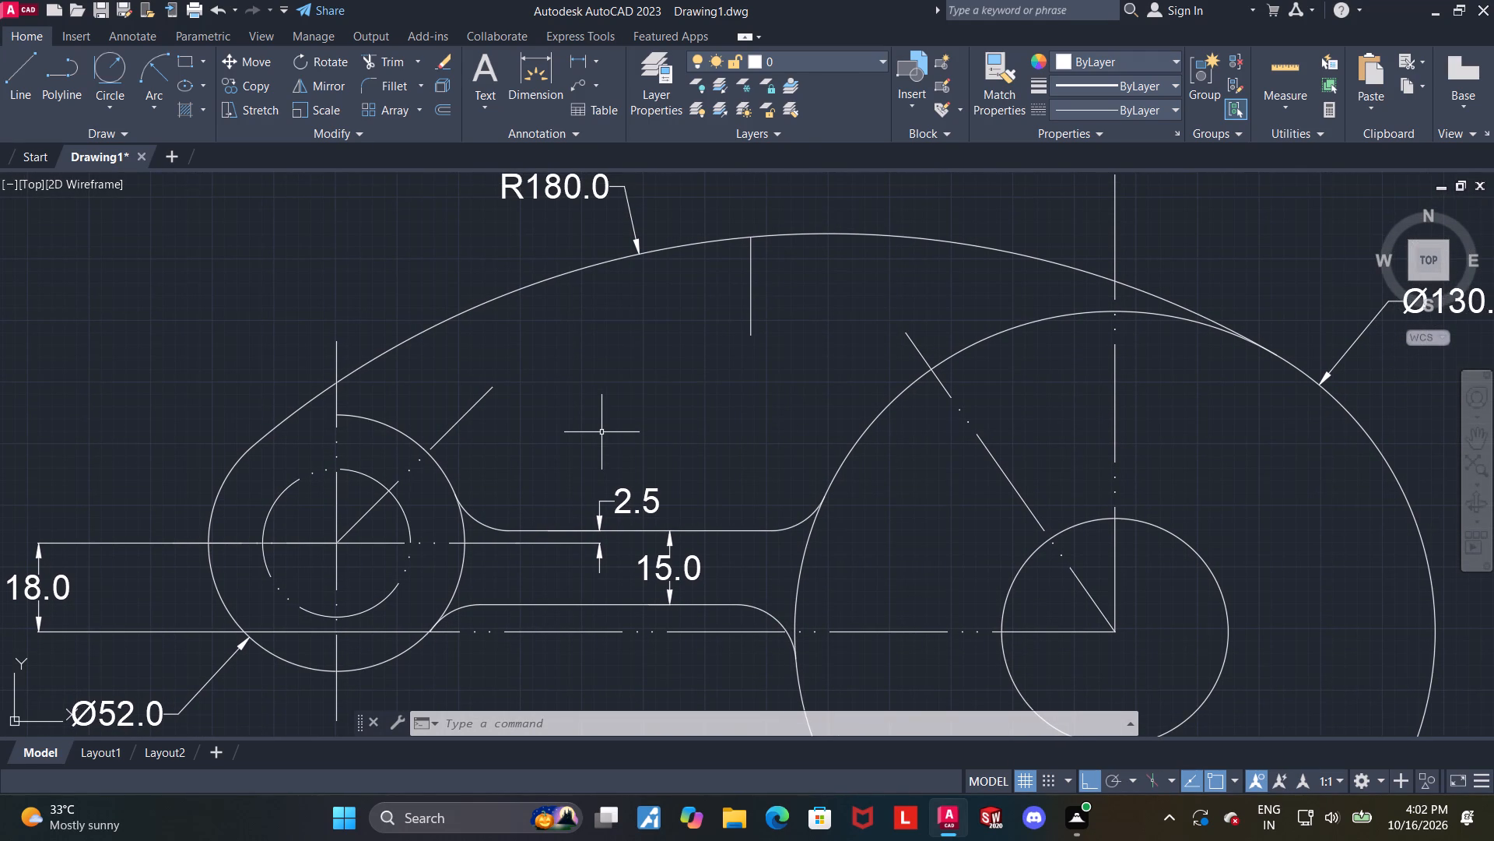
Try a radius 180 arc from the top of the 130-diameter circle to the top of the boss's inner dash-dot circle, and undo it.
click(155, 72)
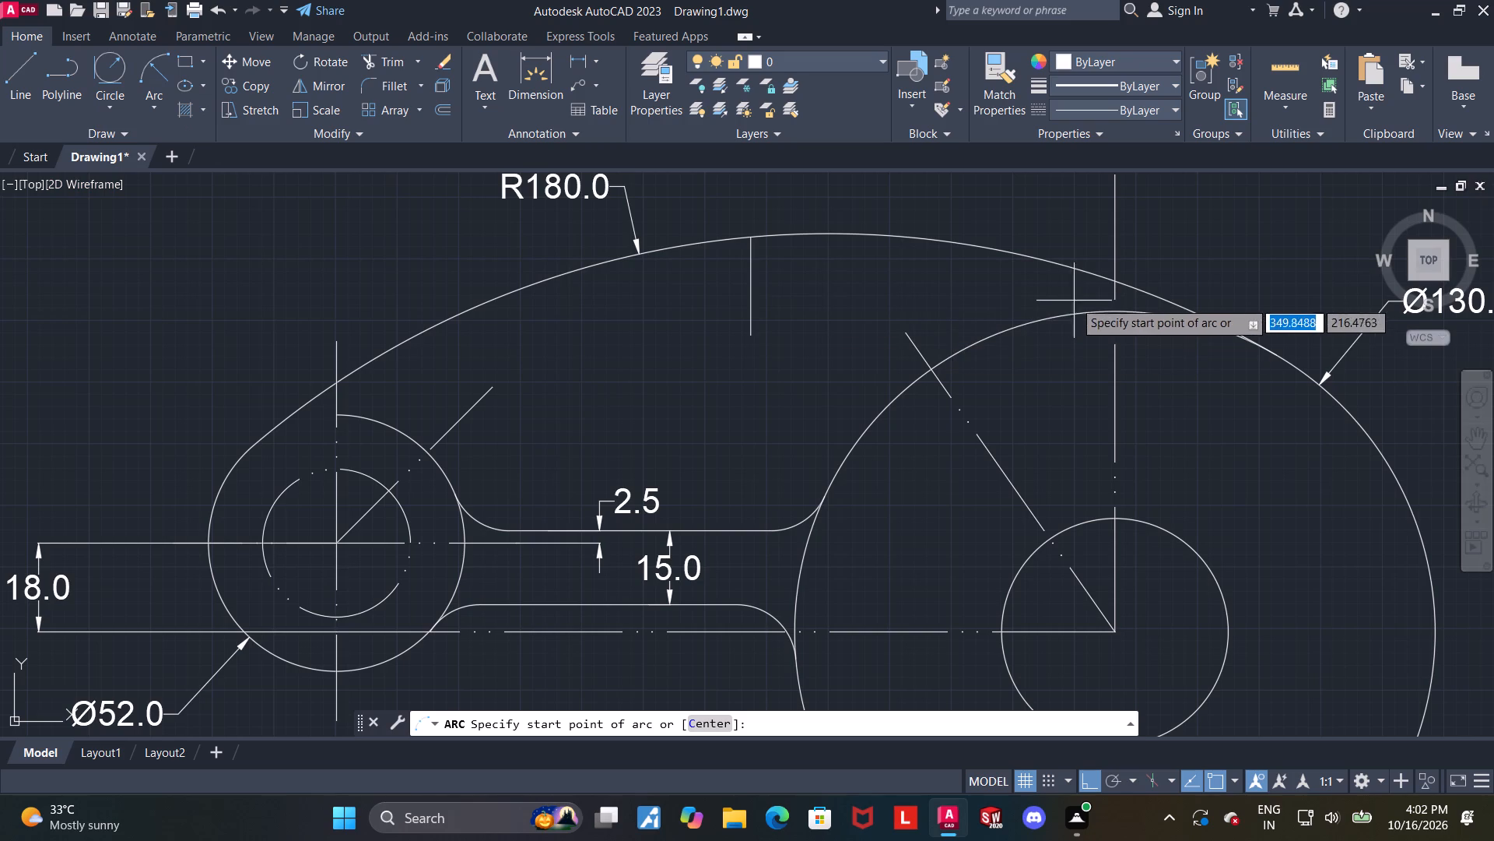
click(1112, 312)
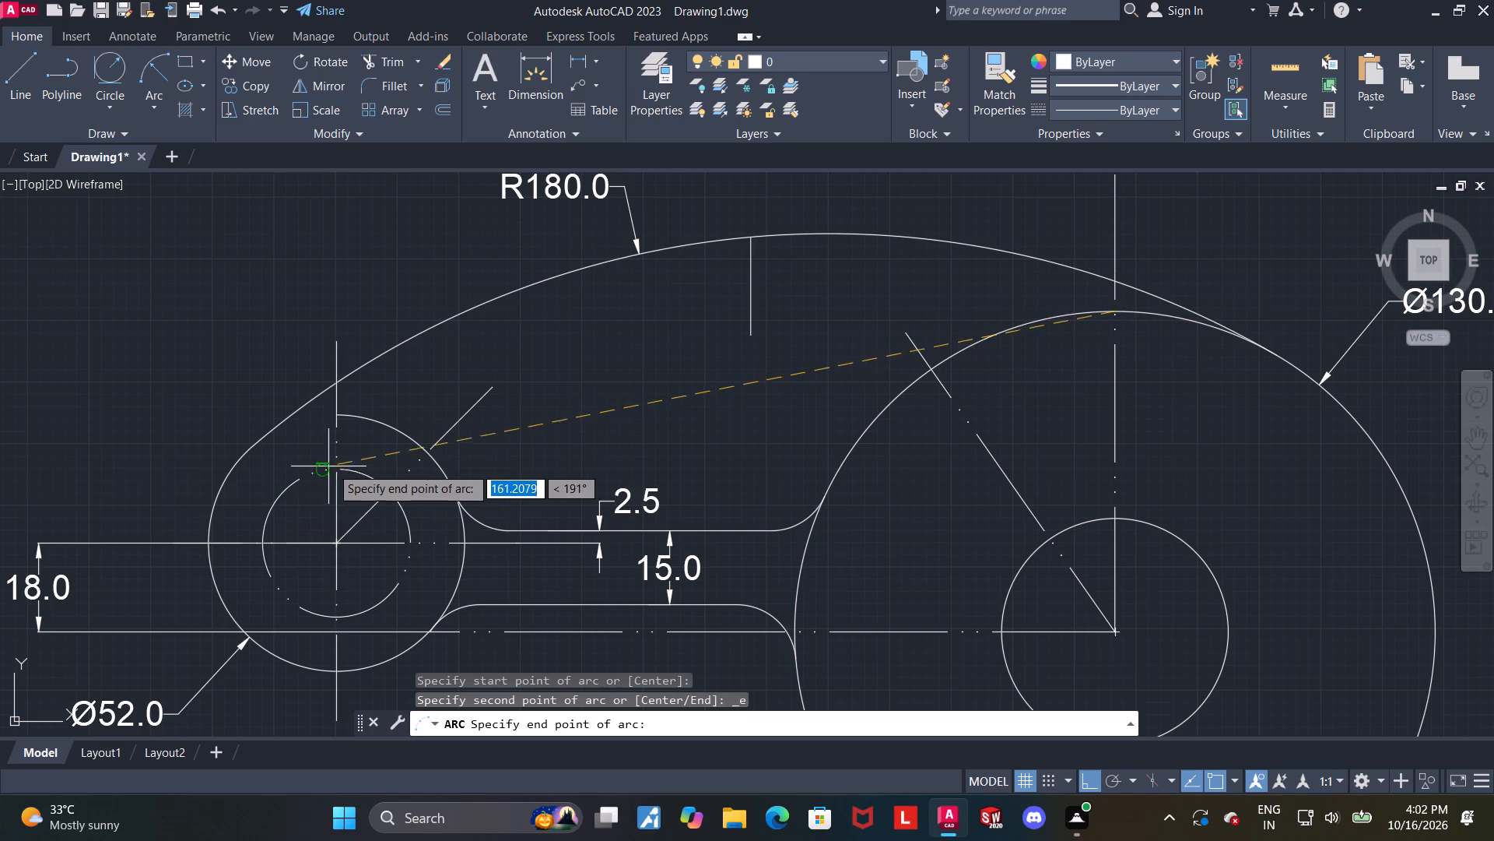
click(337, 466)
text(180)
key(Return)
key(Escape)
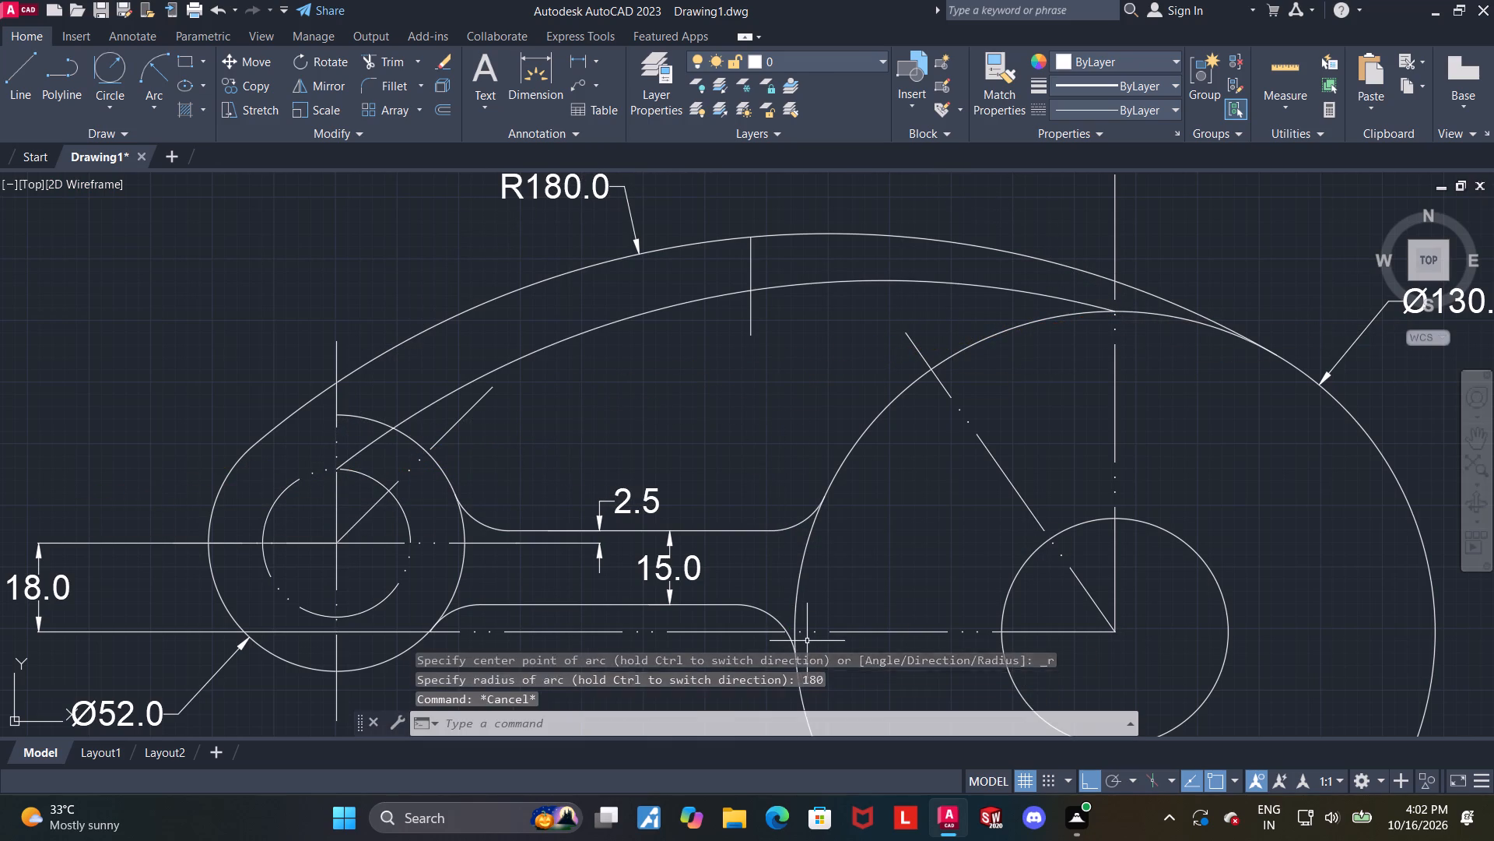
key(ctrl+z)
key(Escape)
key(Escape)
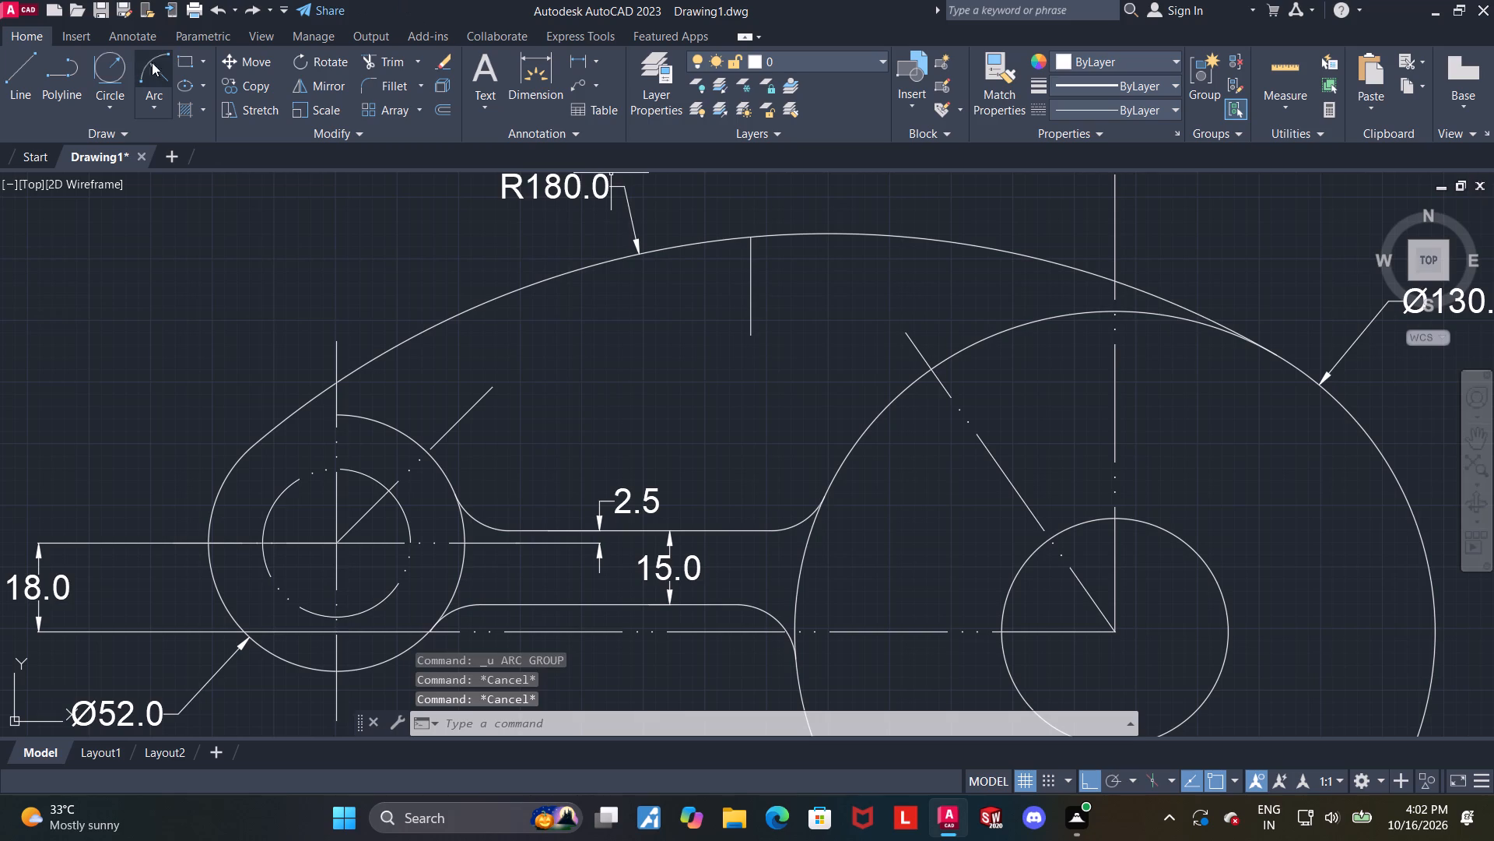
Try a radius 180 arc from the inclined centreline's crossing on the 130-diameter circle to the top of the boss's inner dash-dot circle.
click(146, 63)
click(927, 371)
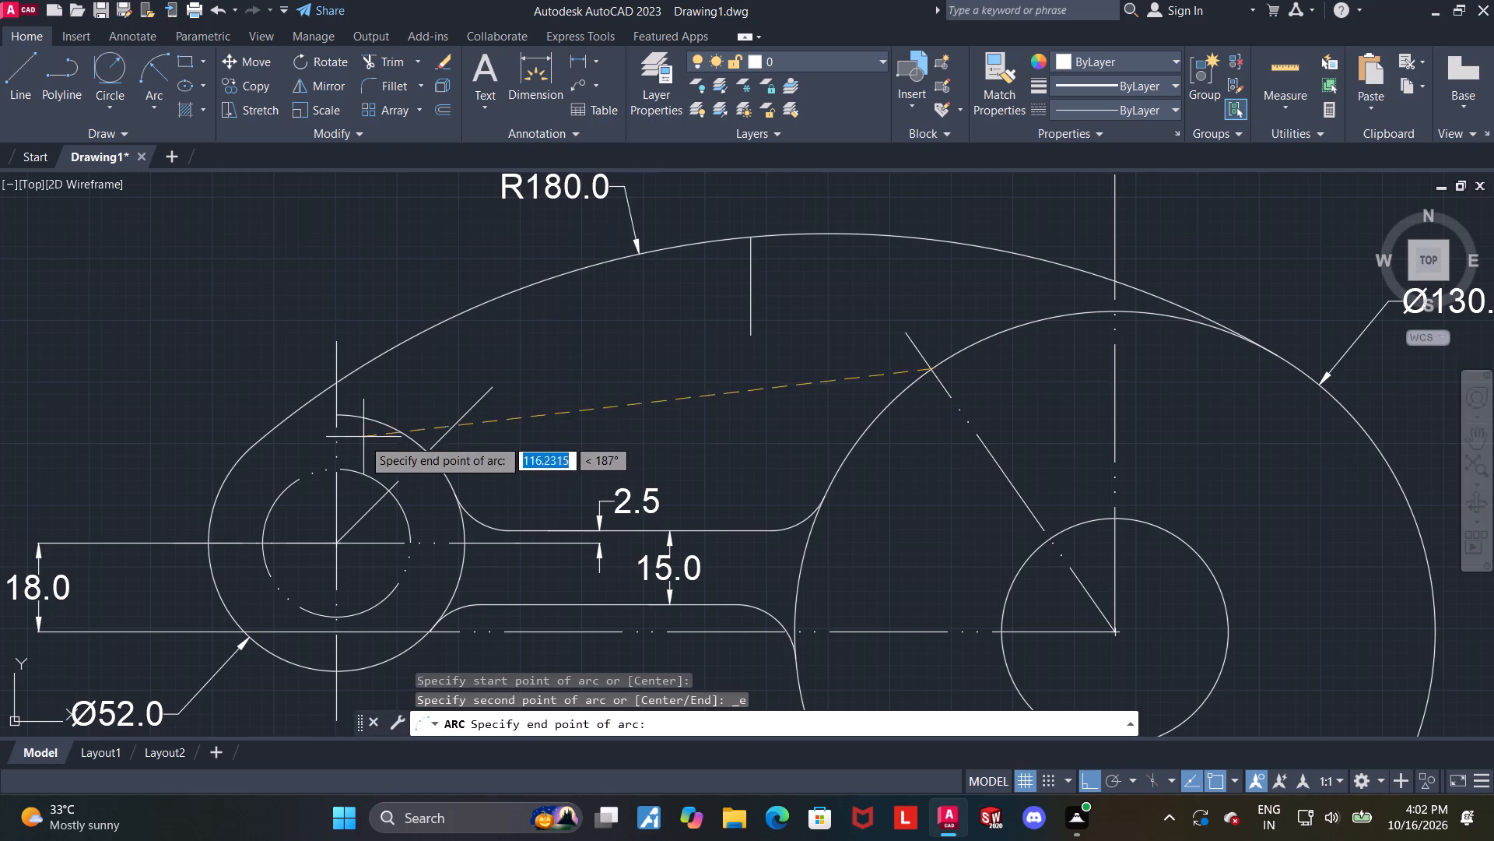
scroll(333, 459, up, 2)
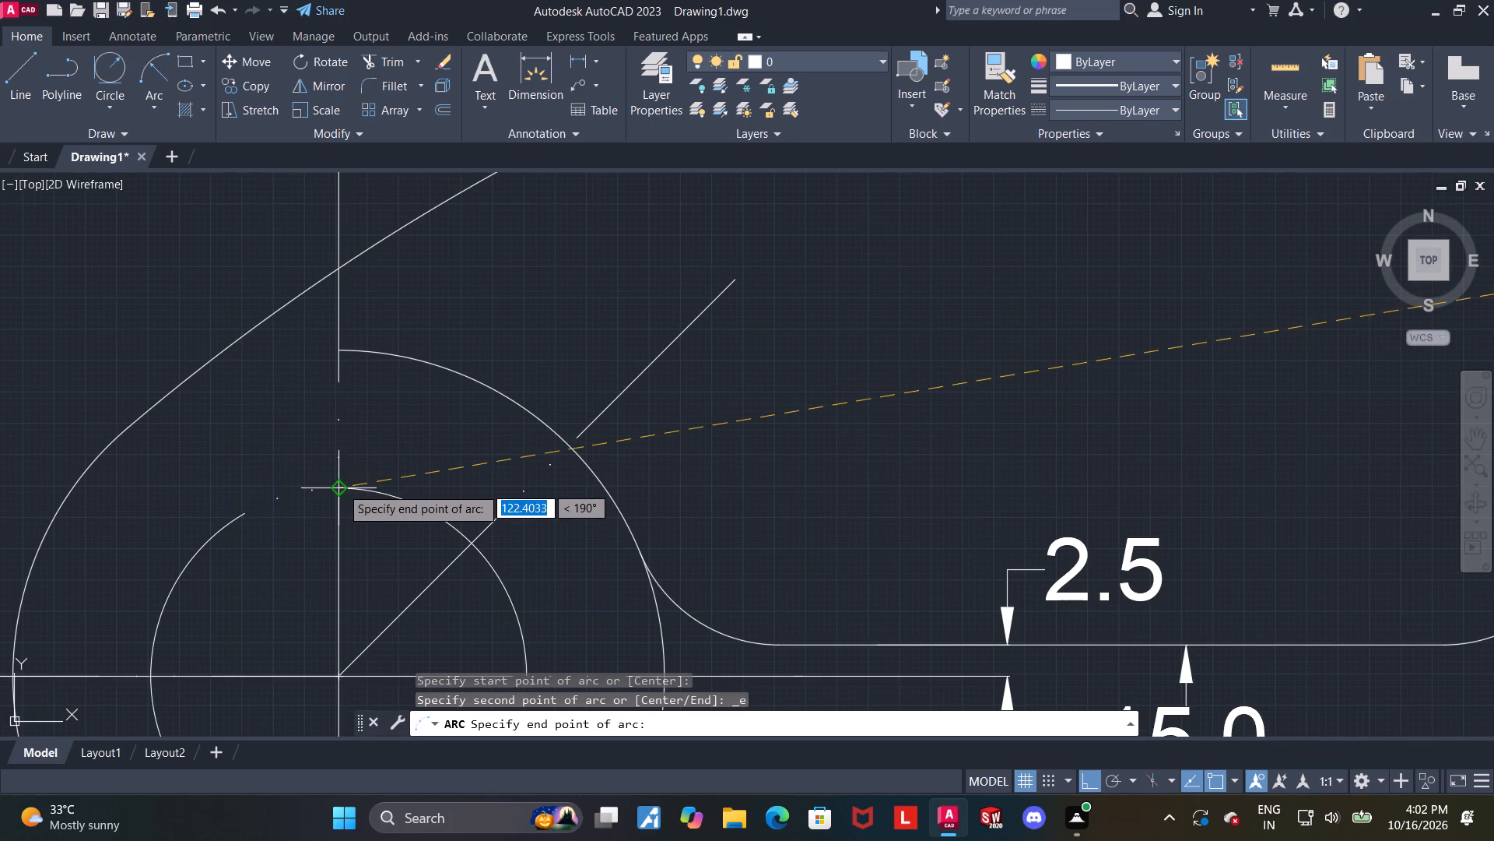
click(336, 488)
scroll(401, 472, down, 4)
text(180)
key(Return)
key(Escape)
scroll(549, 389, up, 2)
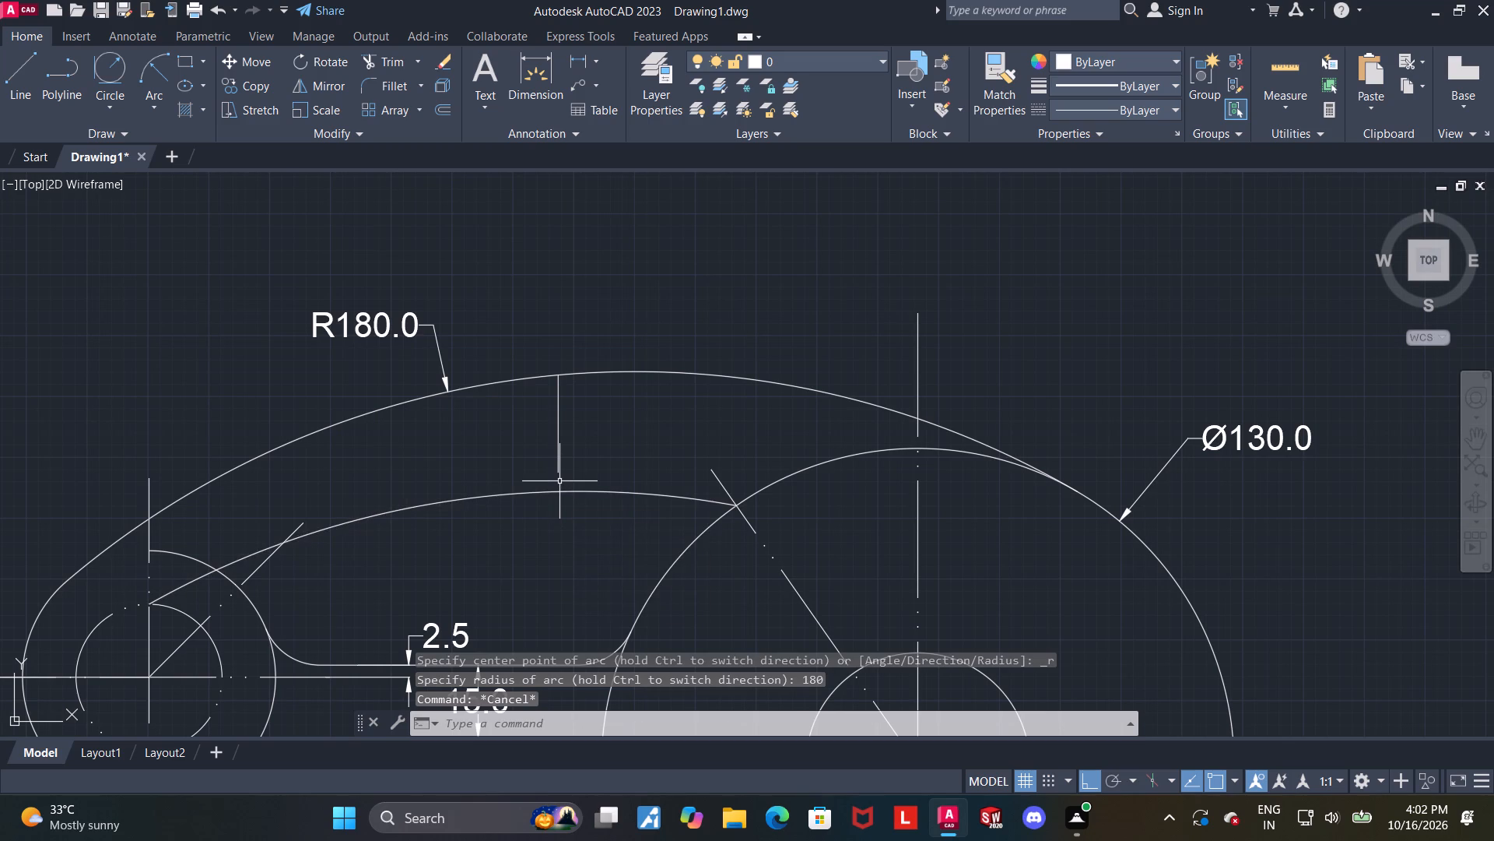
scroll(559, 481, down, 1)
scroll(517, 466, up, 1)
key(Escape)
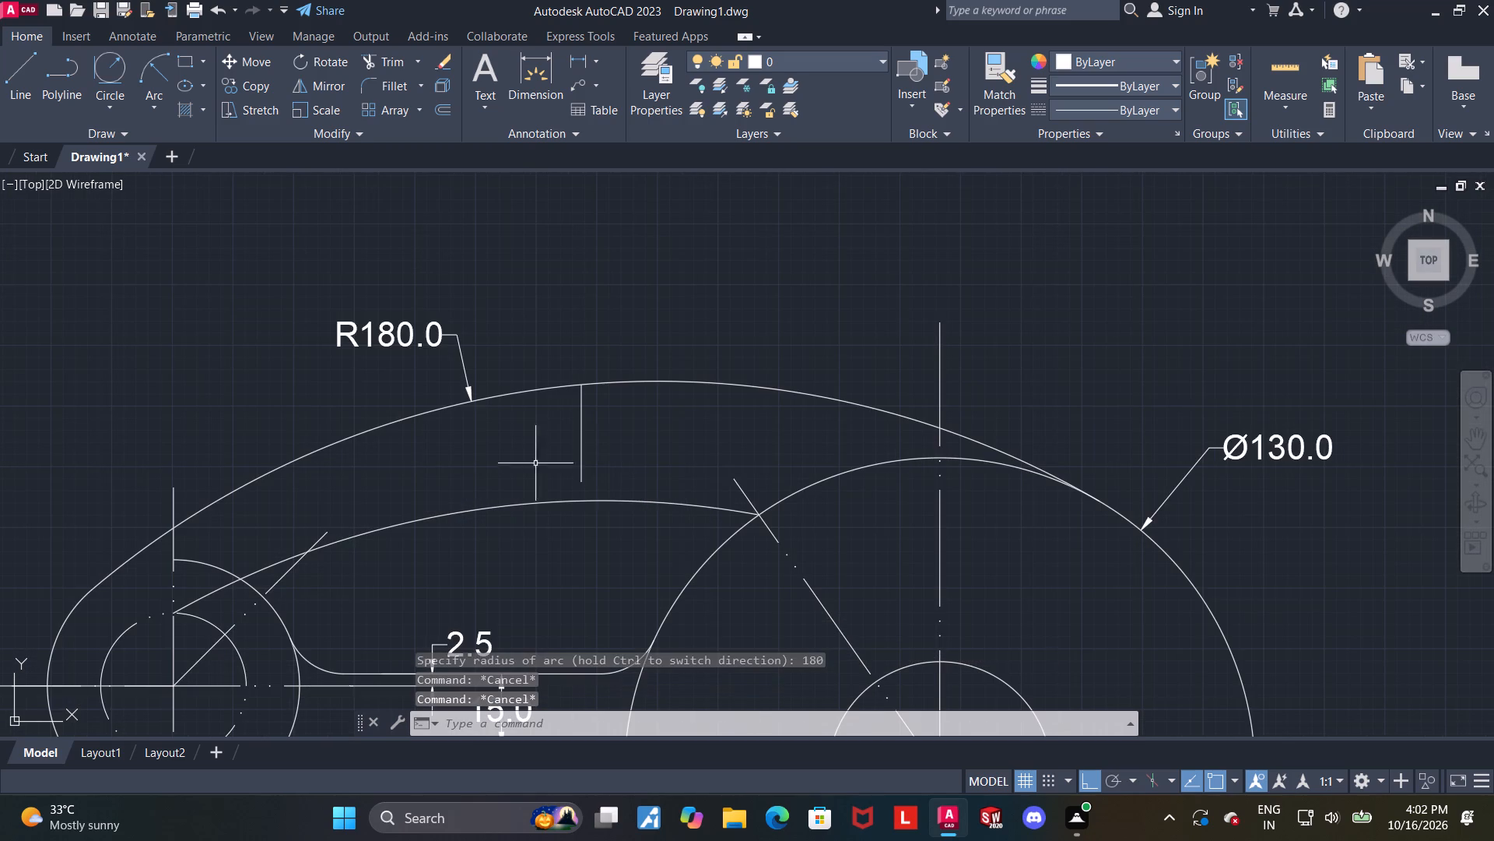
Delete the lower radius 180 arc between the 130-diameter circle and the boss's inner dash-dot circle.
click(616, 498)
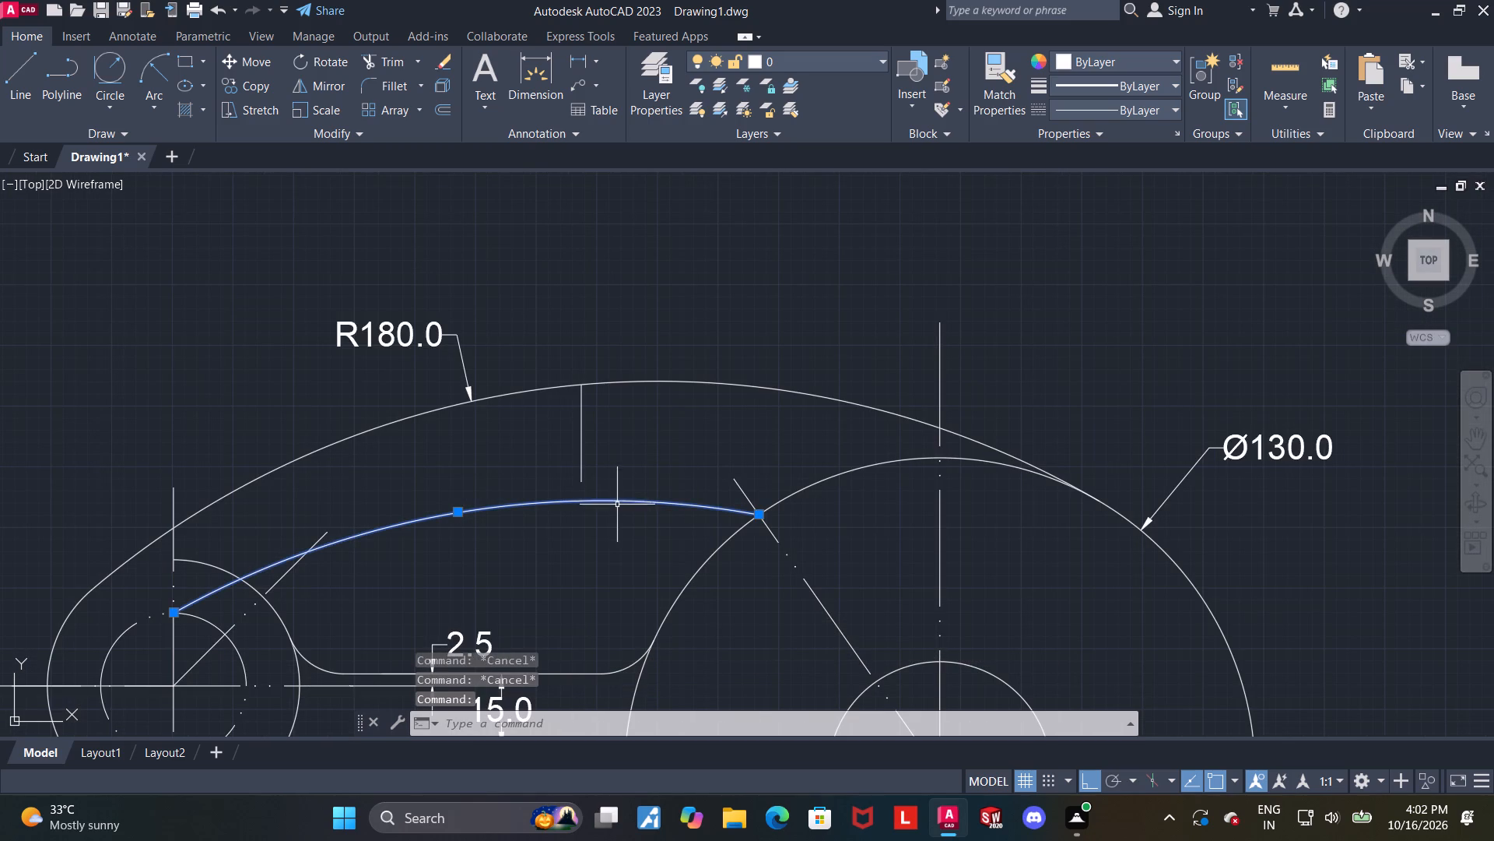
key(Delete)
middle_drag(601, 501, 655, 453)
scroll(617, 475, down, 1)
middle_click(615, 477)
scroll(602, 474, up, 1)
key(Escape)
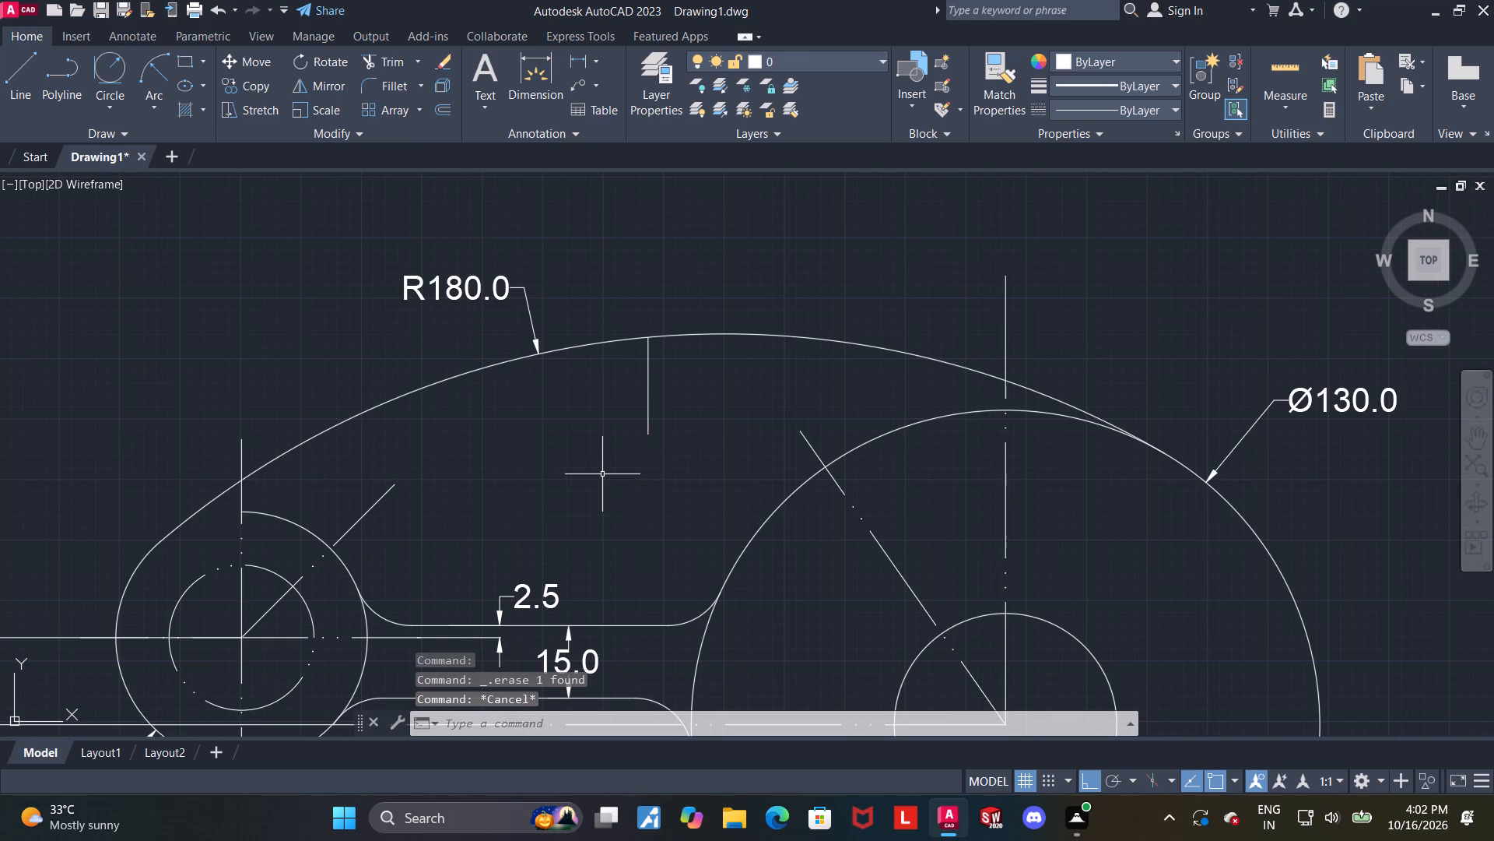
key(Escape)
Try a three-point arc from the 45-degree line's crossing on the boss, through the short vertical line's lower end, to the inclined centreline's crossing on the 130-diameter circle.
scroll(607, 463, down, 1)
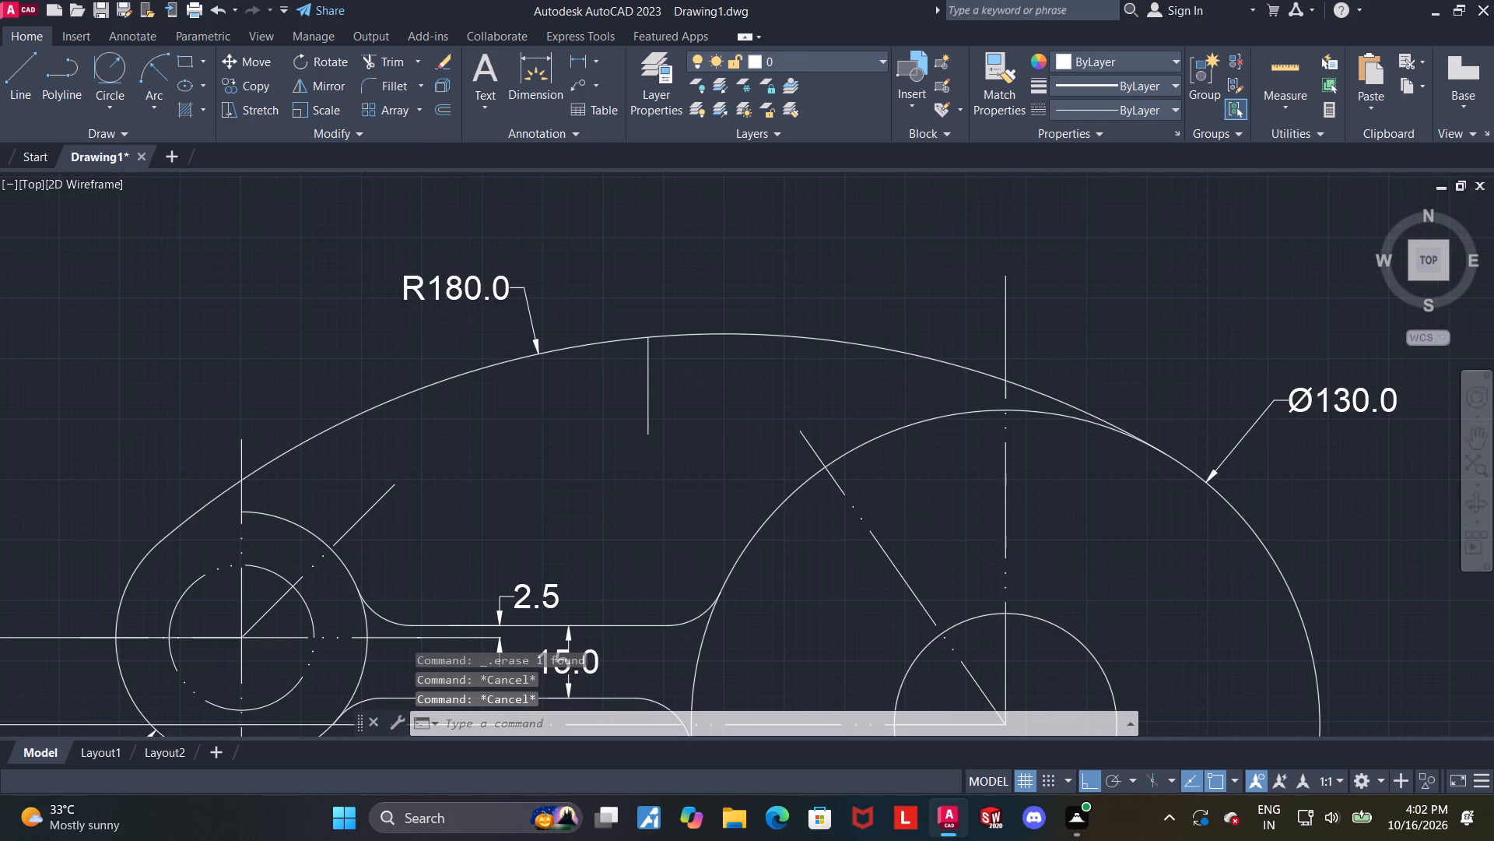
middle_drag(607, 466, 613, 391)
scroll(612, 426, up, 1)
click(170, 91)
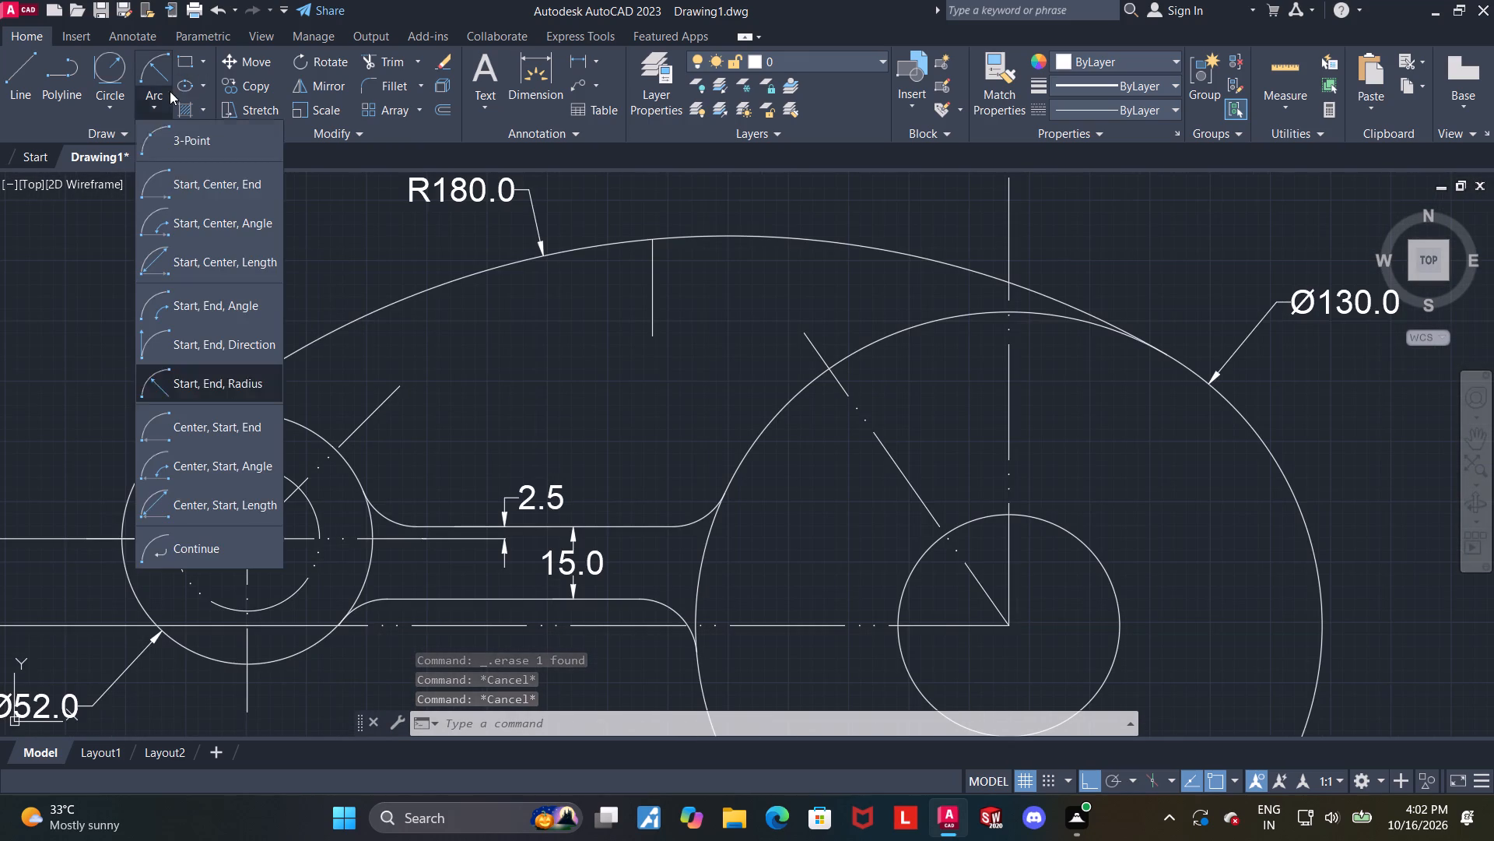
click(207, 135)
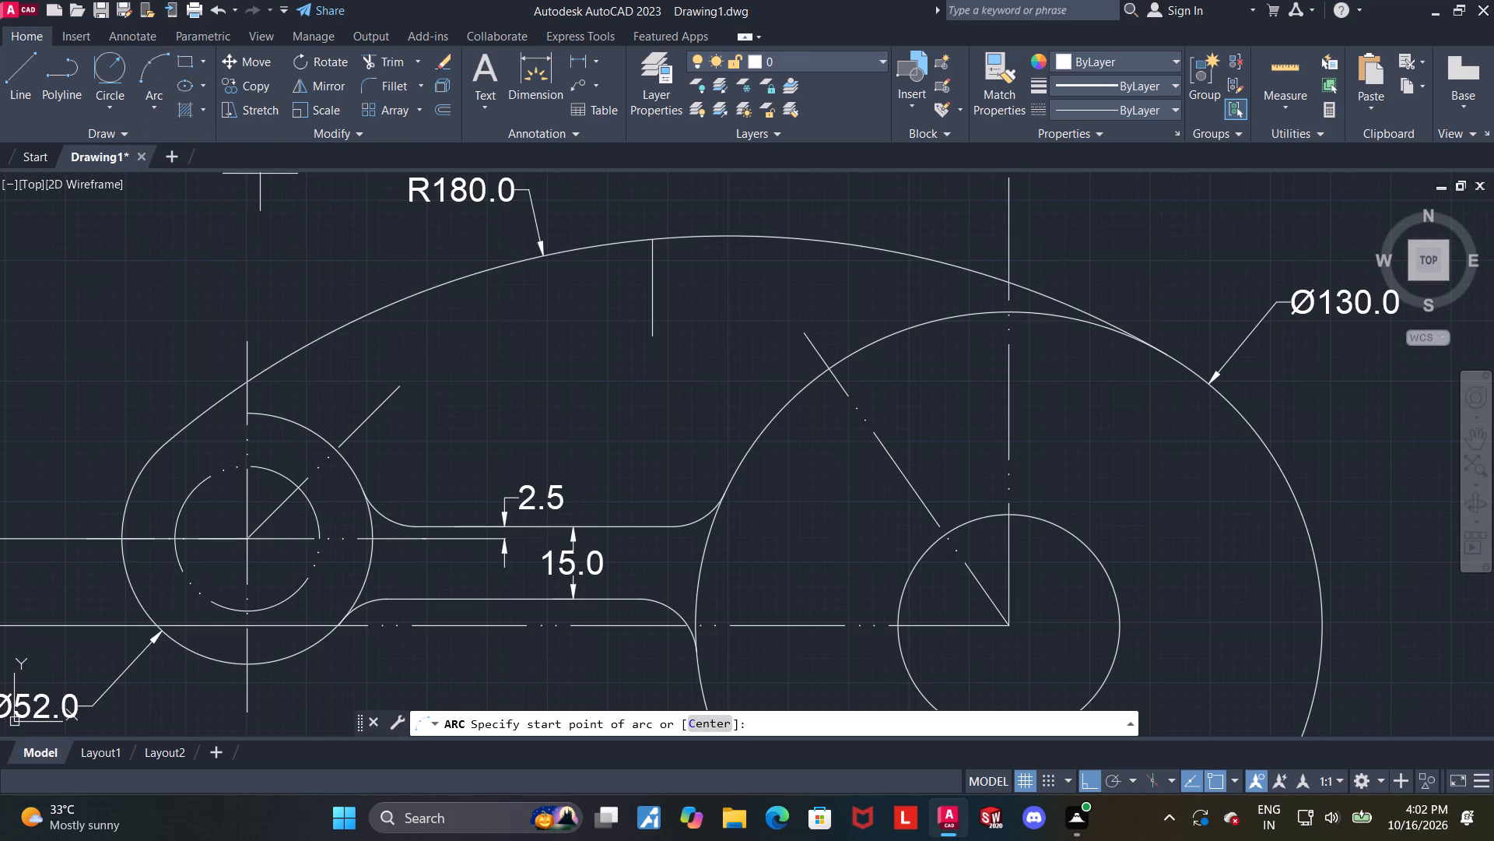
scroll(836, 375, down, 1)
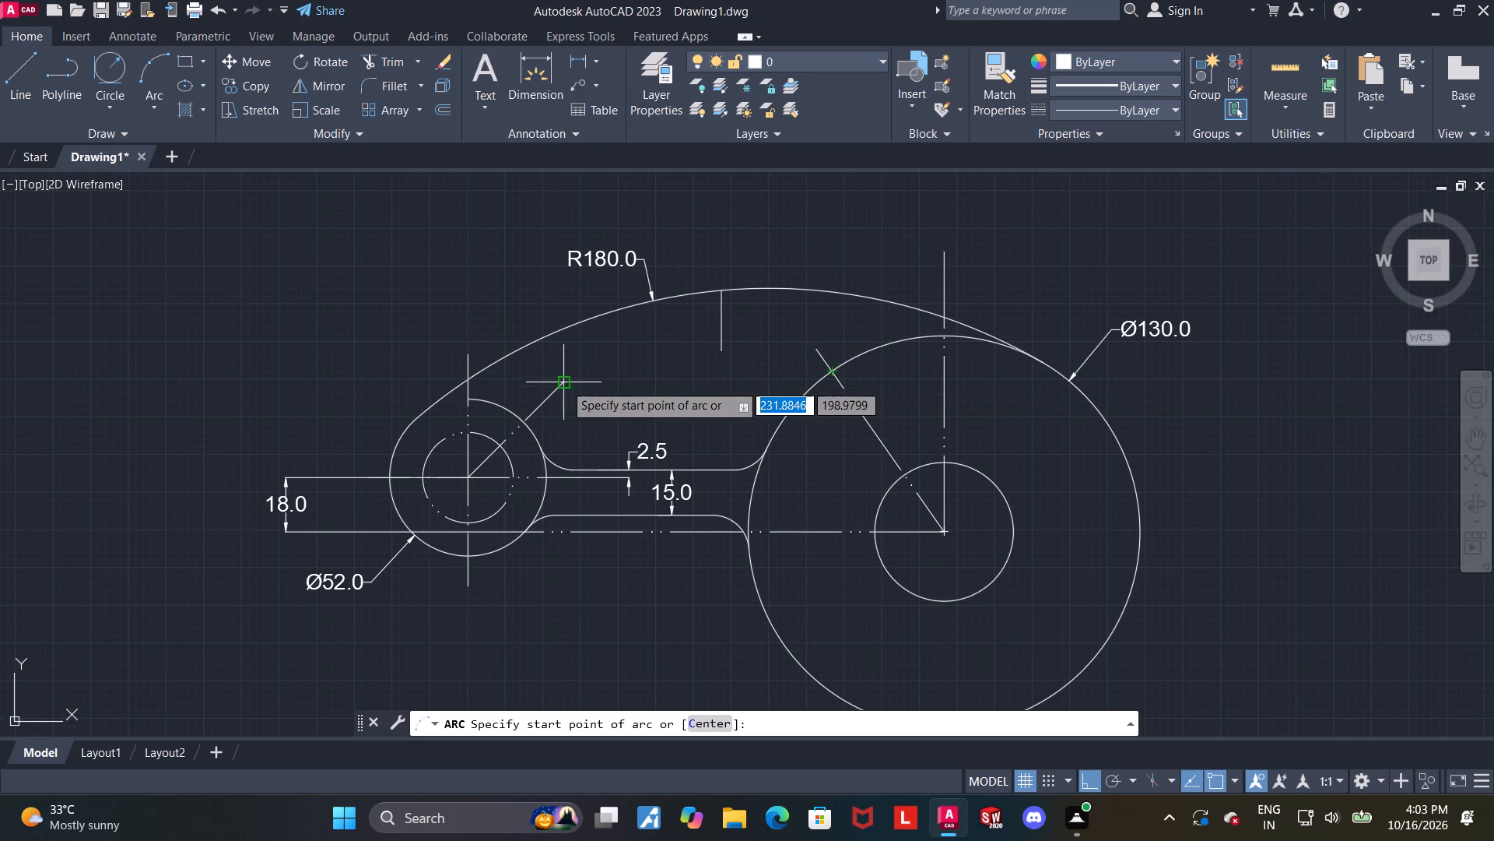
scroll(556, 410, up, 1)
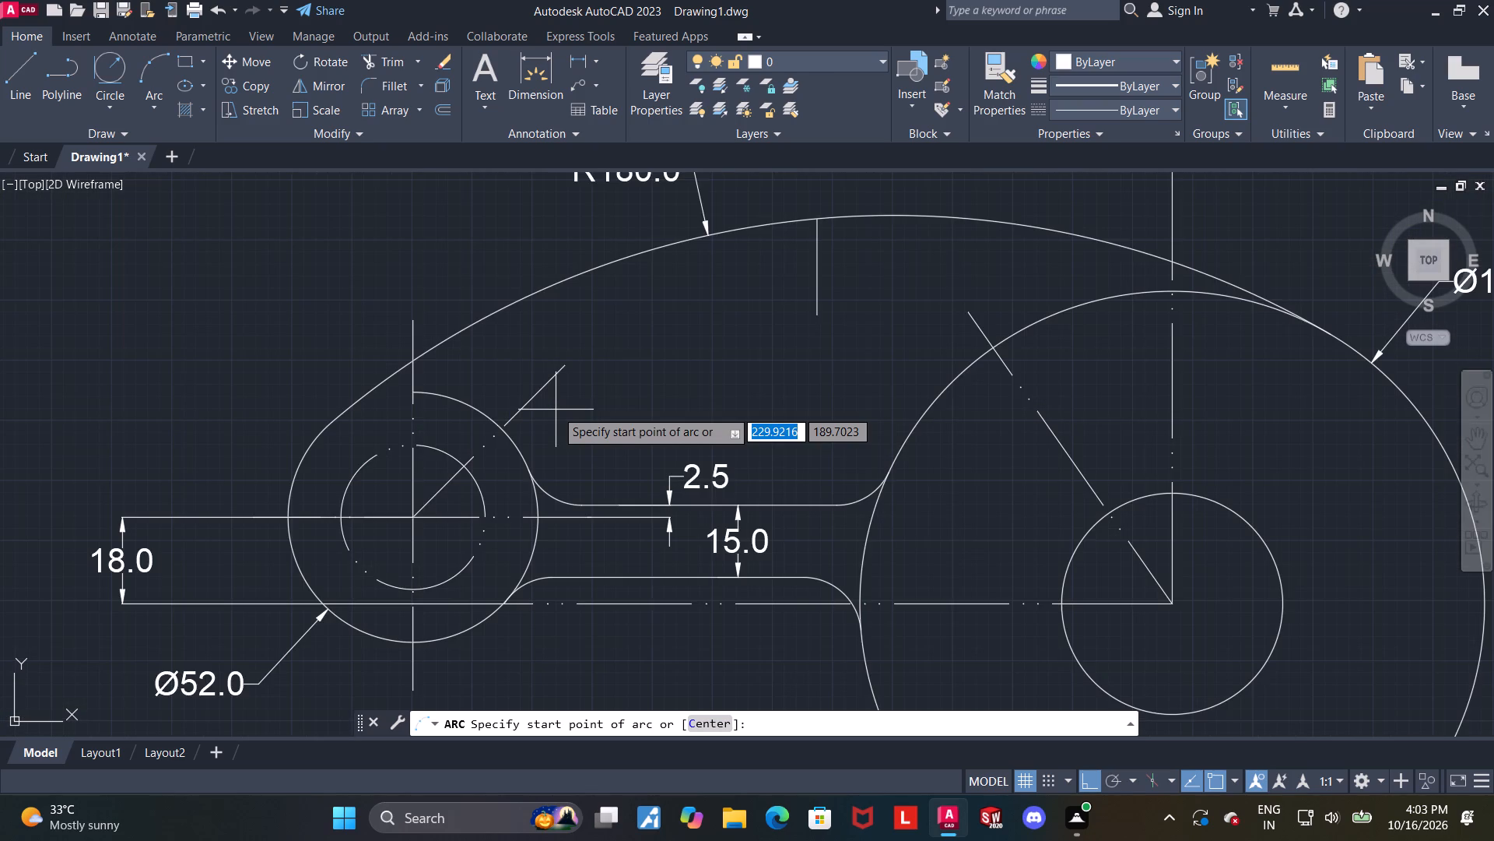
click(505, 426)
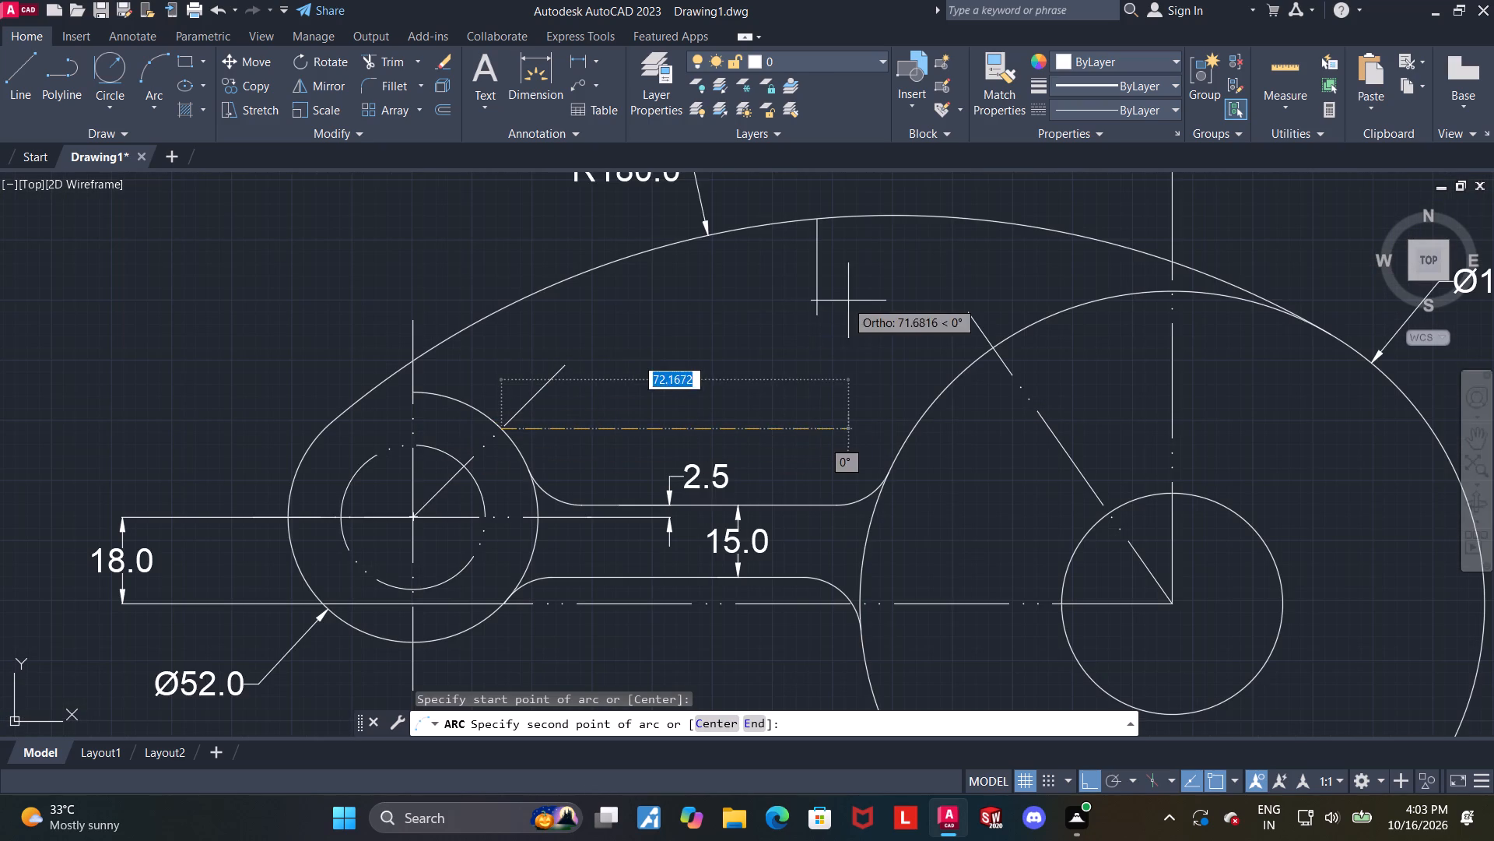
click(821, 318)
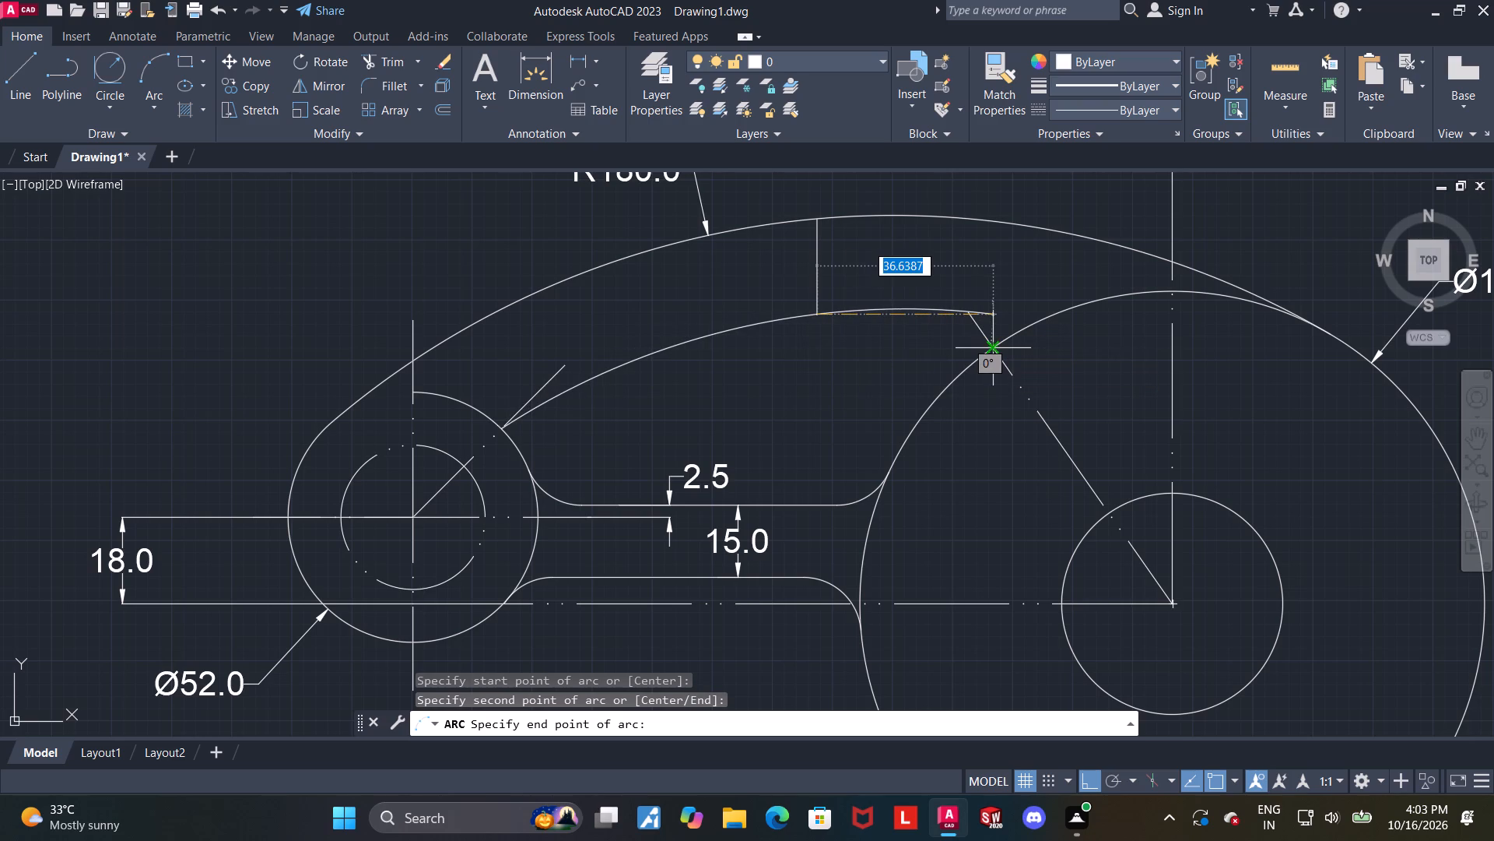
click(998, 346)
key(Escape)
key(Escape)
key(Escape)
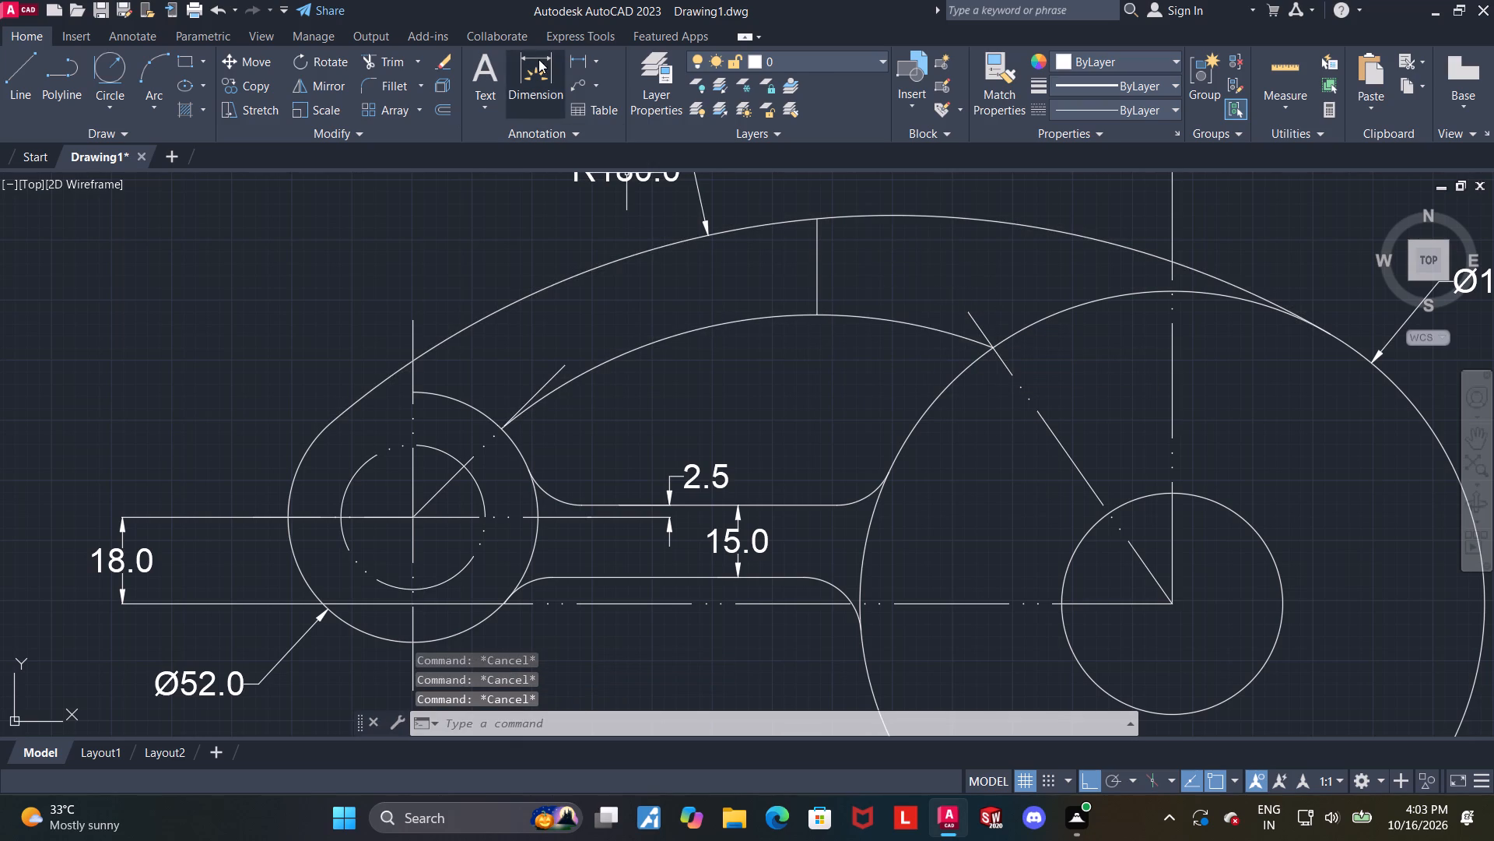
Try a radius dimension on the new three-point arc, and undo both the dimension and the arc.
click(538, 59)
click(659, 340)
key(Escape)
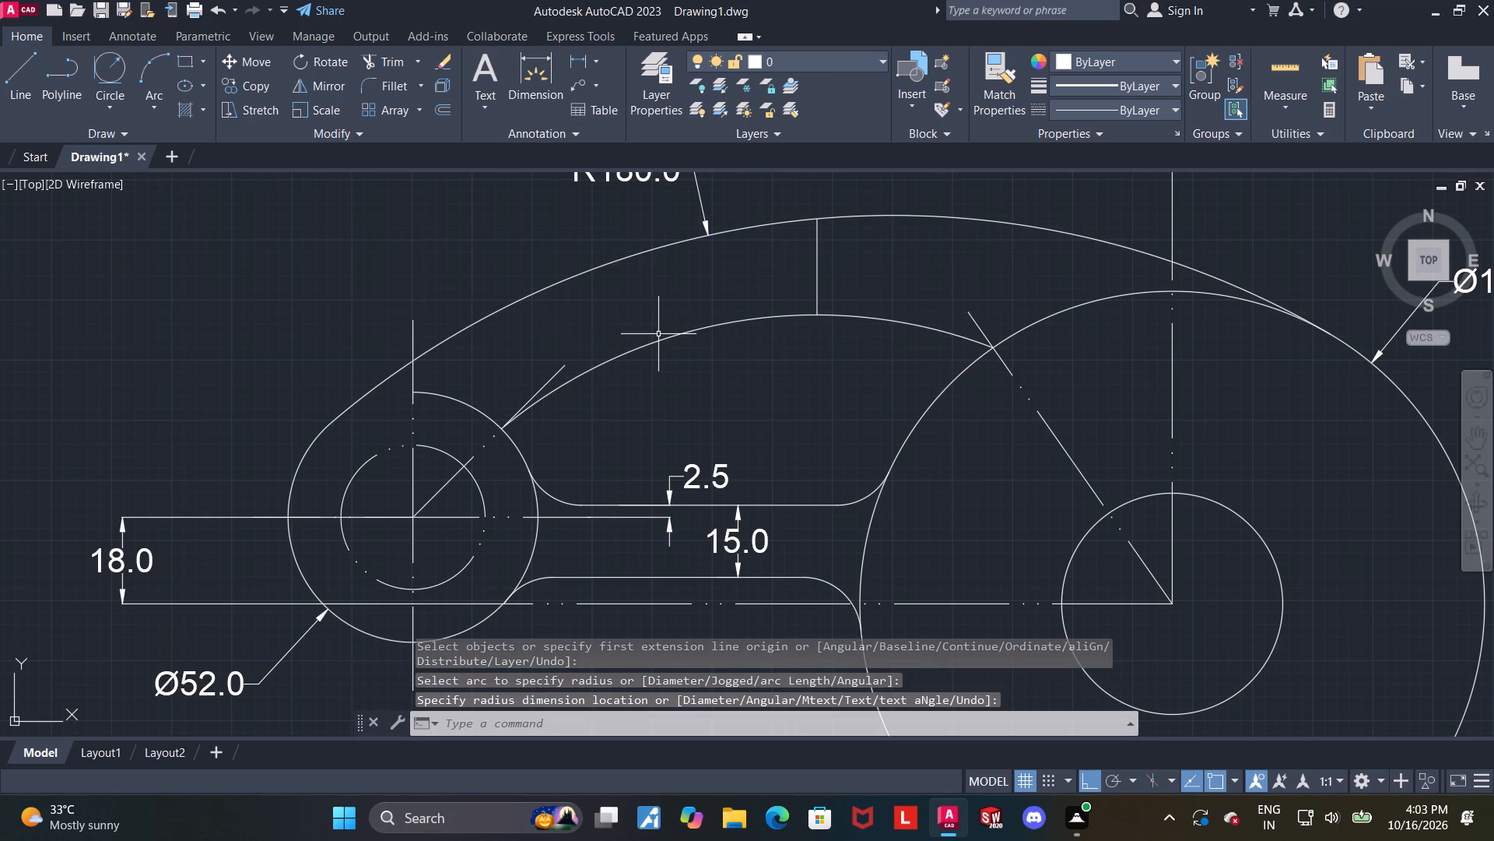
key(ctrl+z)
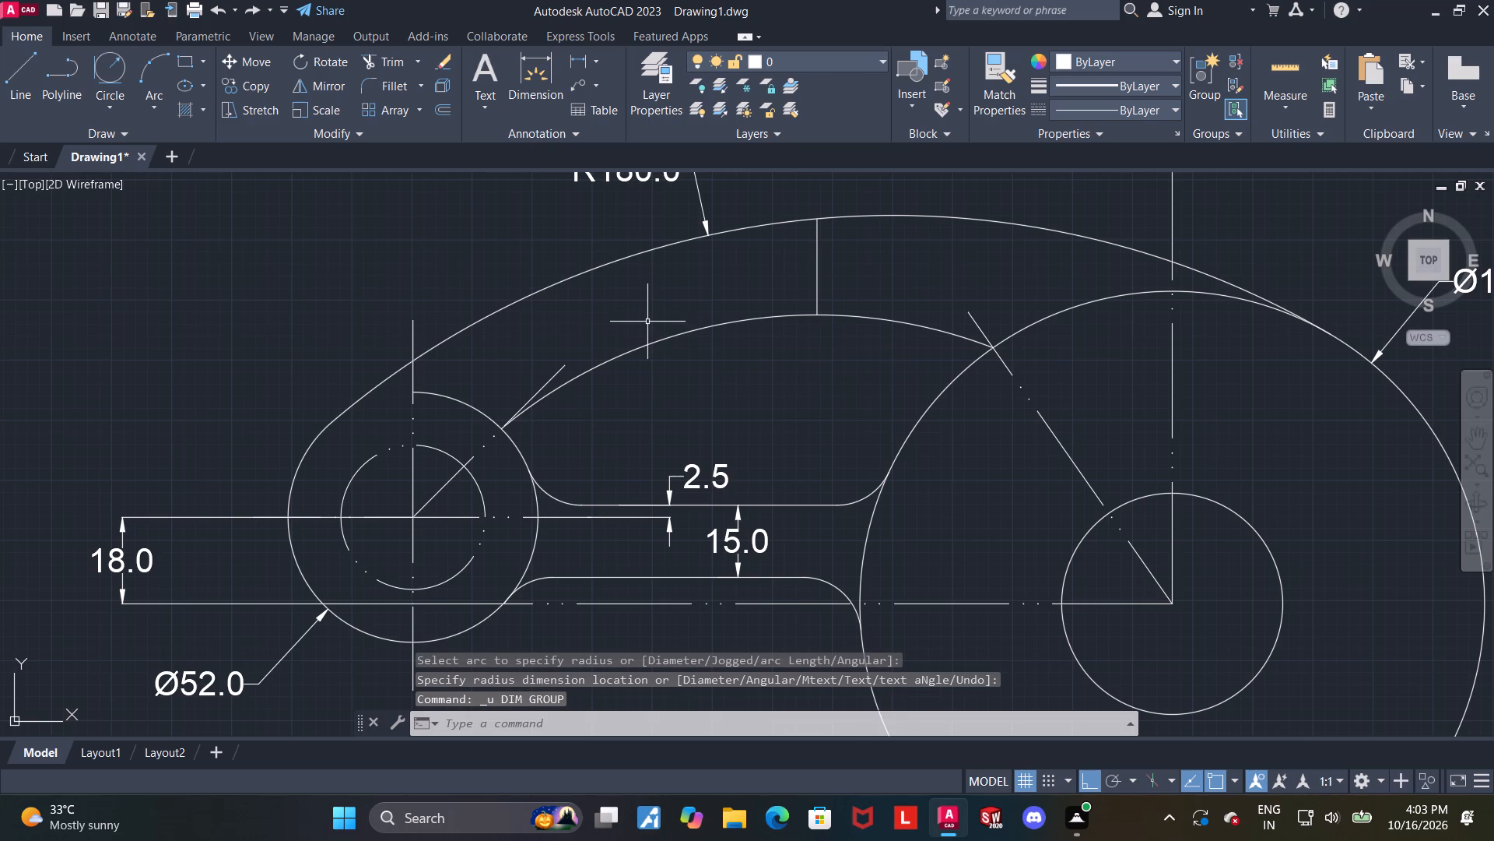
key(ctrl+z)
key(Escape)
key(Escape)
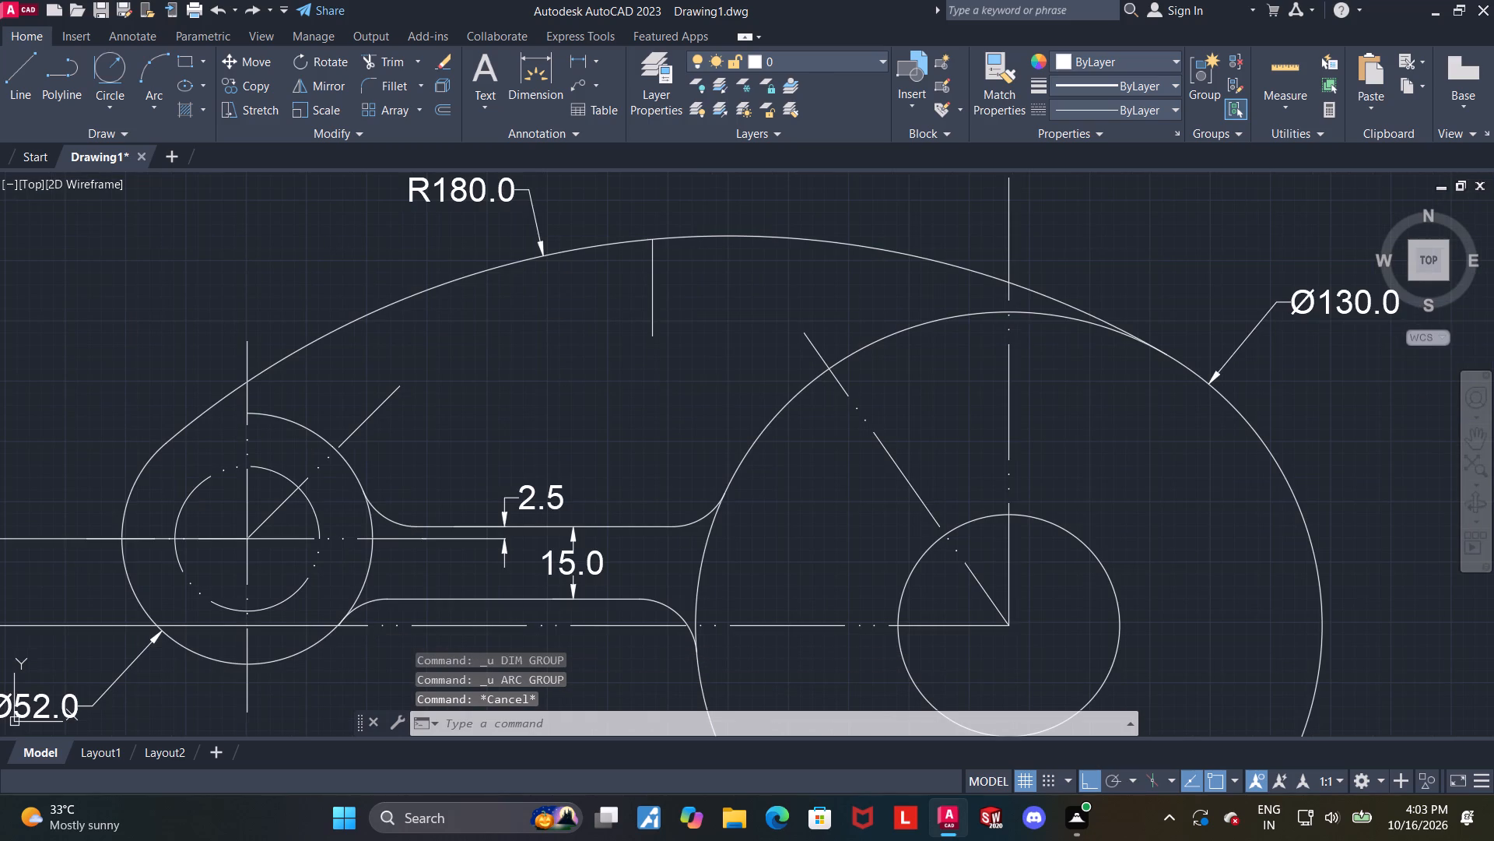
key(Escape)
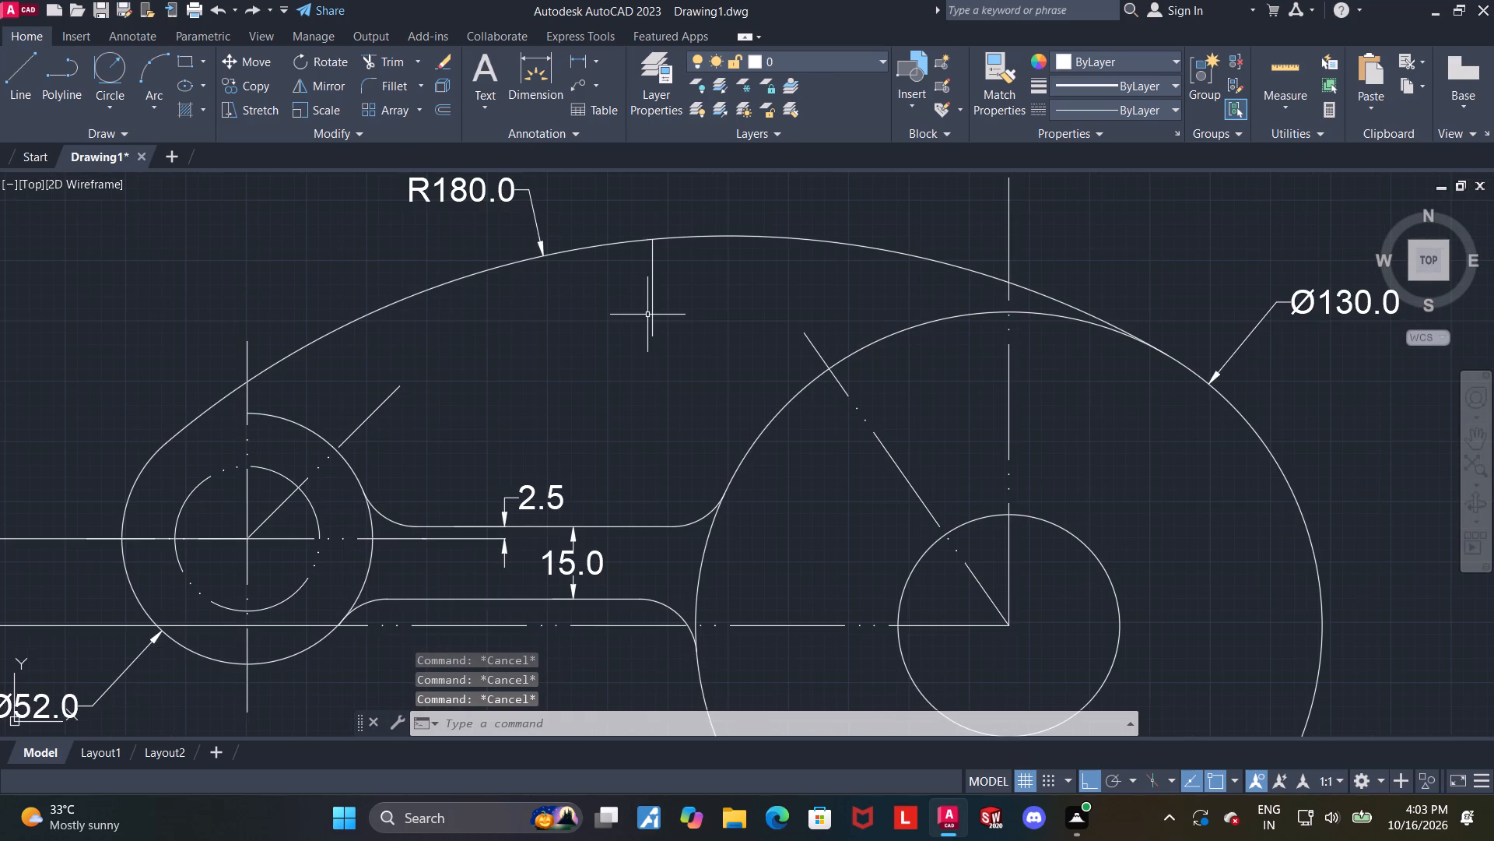
Examine the upper R180 arc, the boss and the arm running to the 130-diameter circle.
click(674, 240)
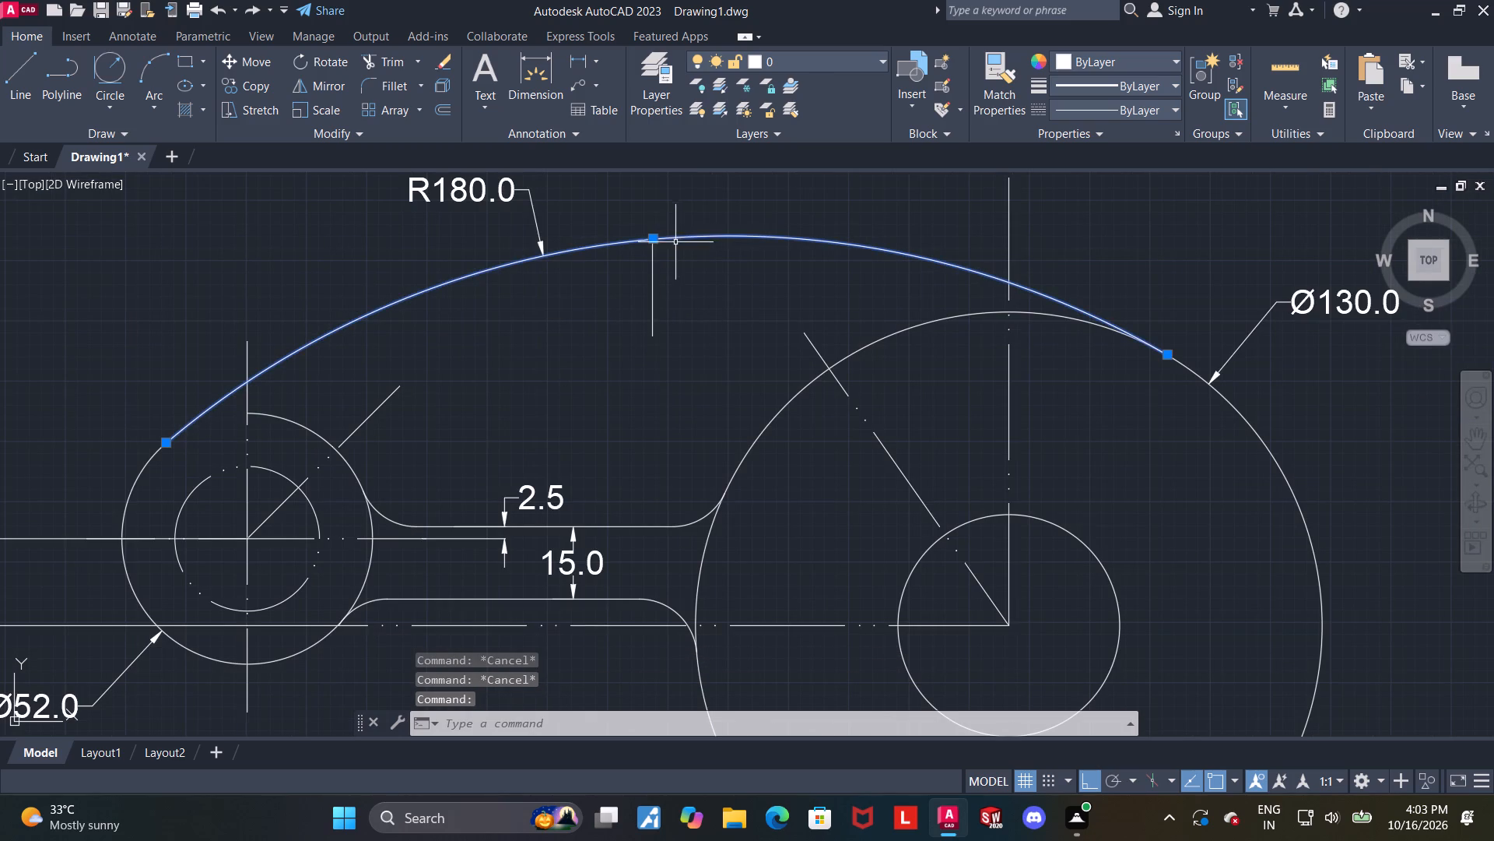
scroll(714, 312, down, 1)
middle_drag(674, 345, 702, 333)
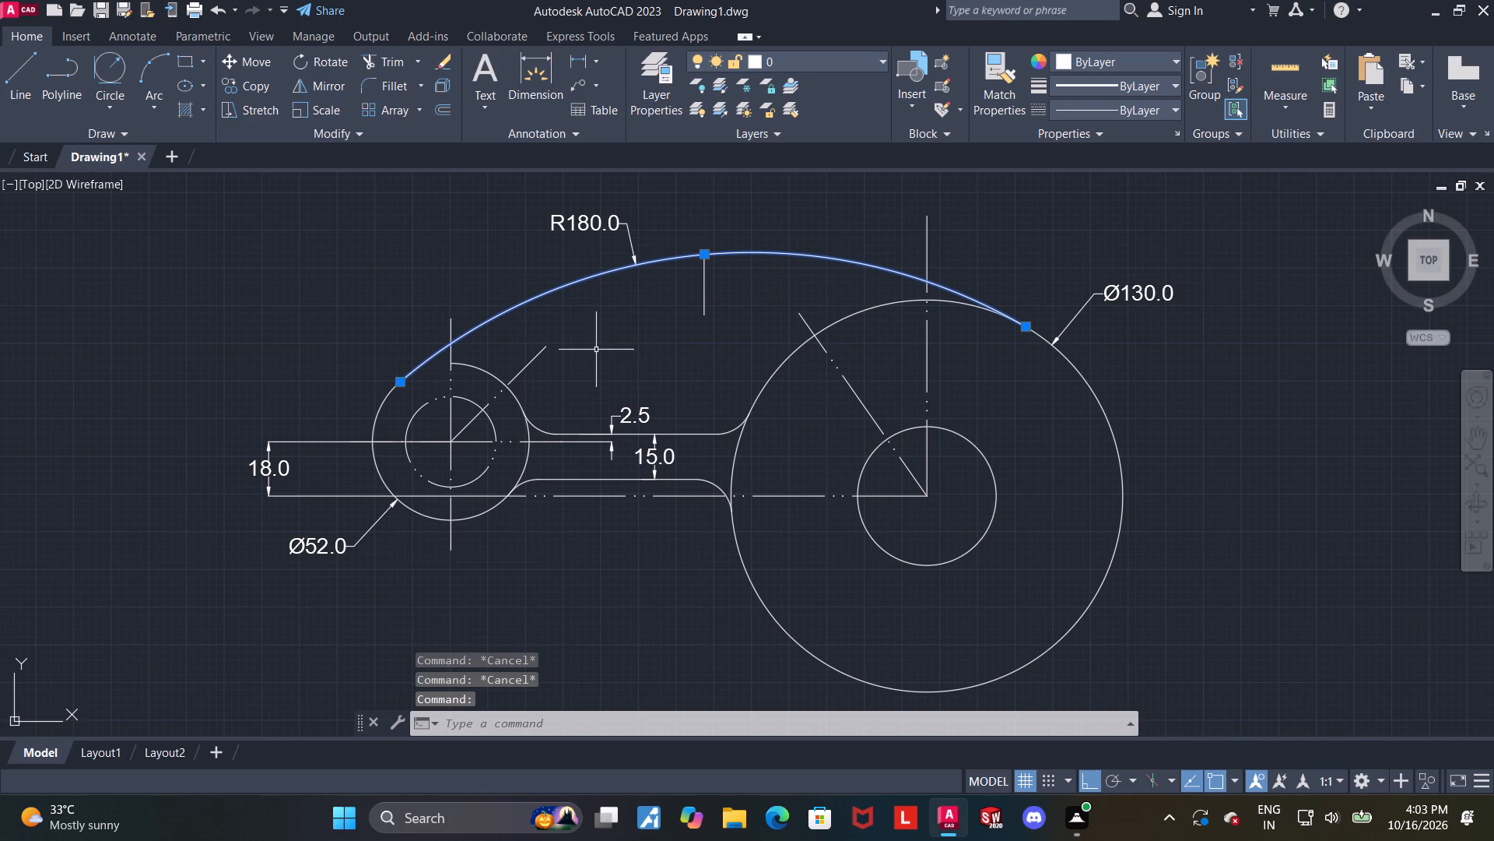
scroll(596, 350, up, 1)
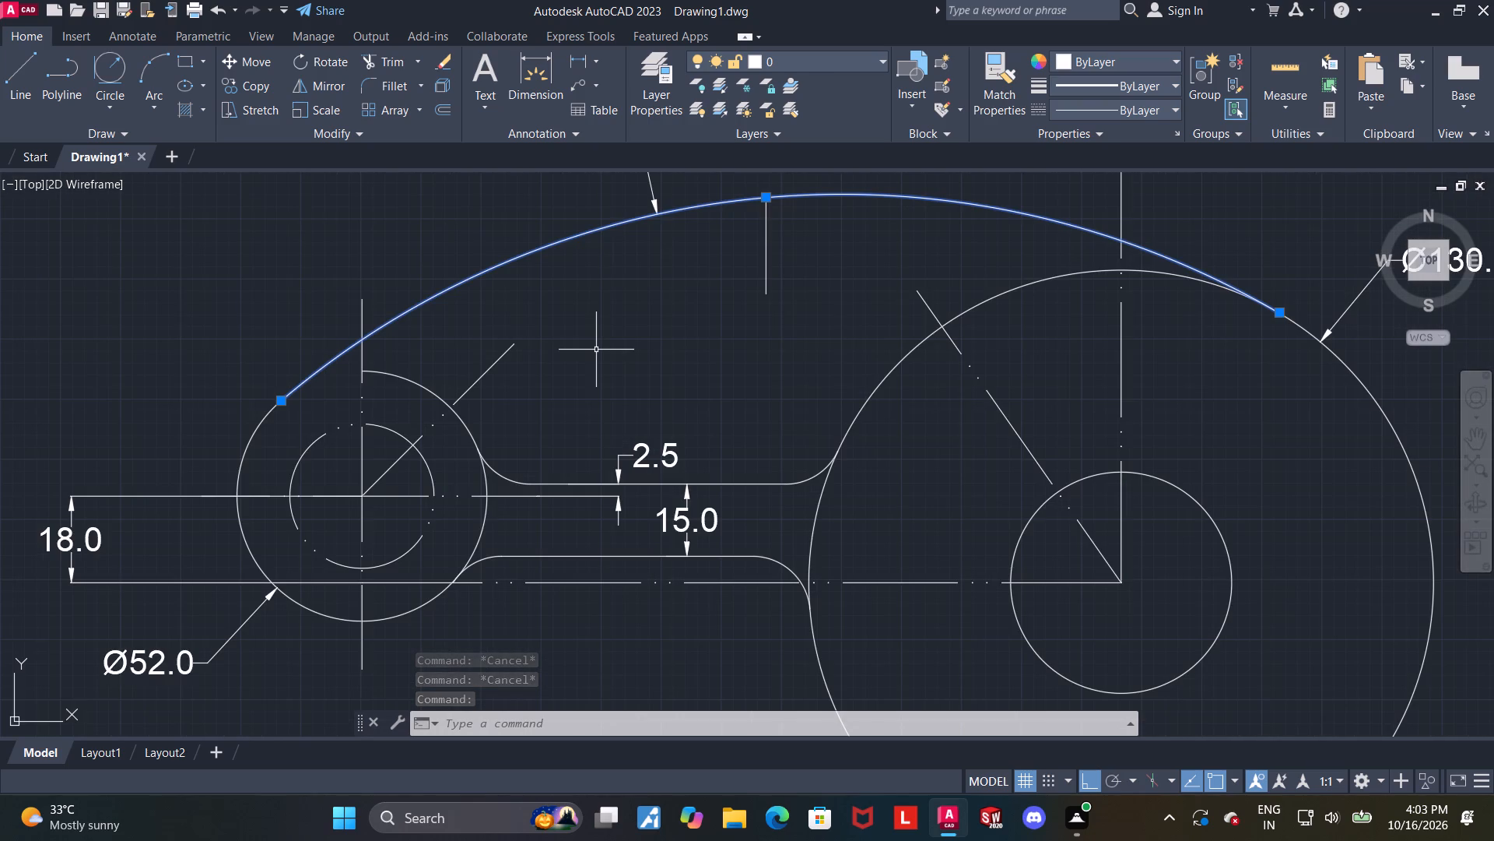
scroll(596, 350, down, 1)
scroll(596, 350, up, 1)
key(Escape)
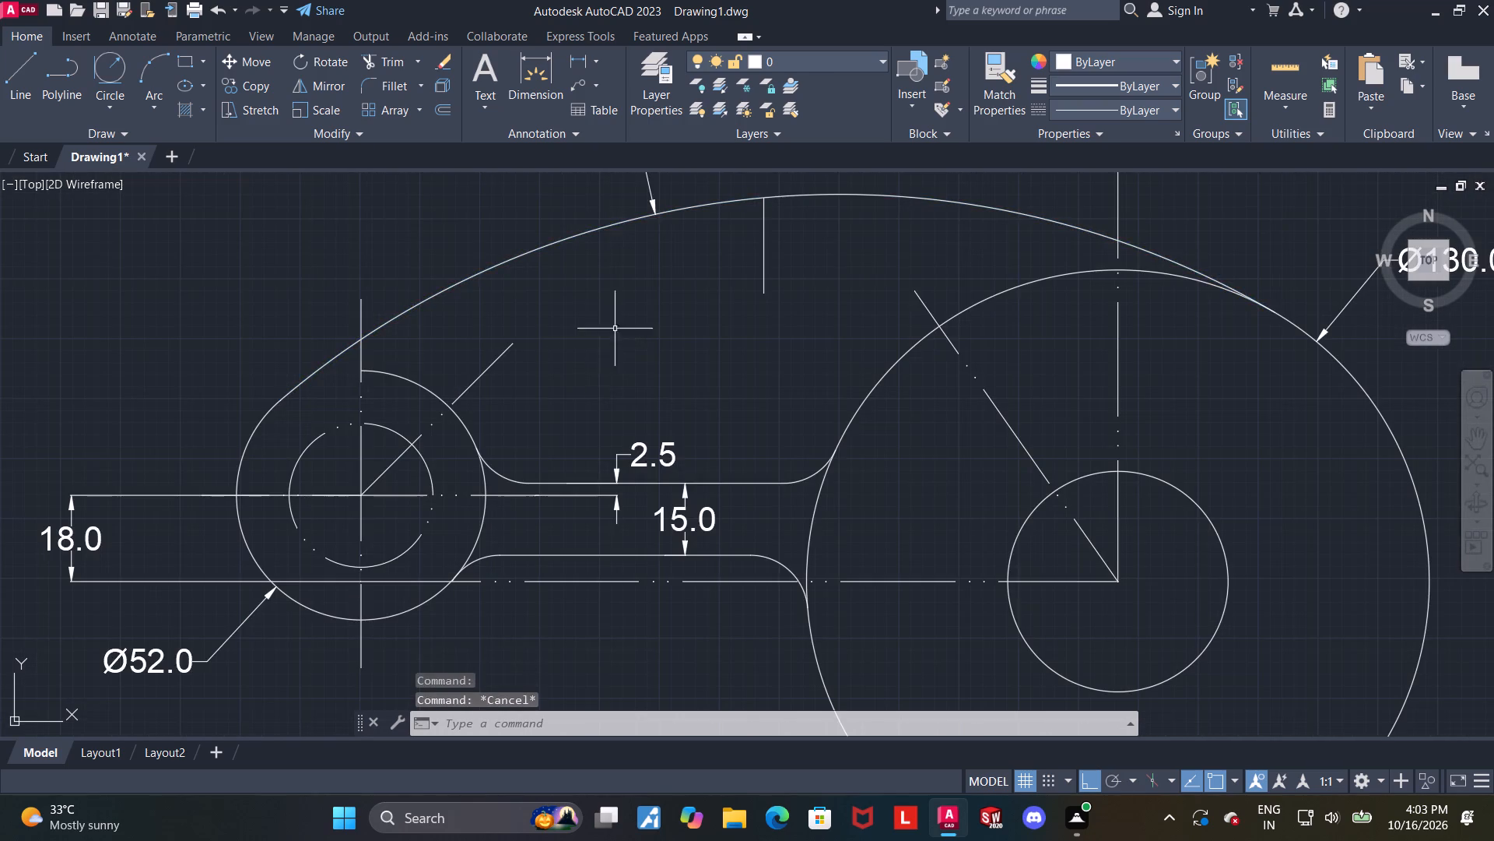
scroll(654, 305, down, 1)
middle_drag(651, 320, 642, 382)
scroll(633, 371, up, 1)
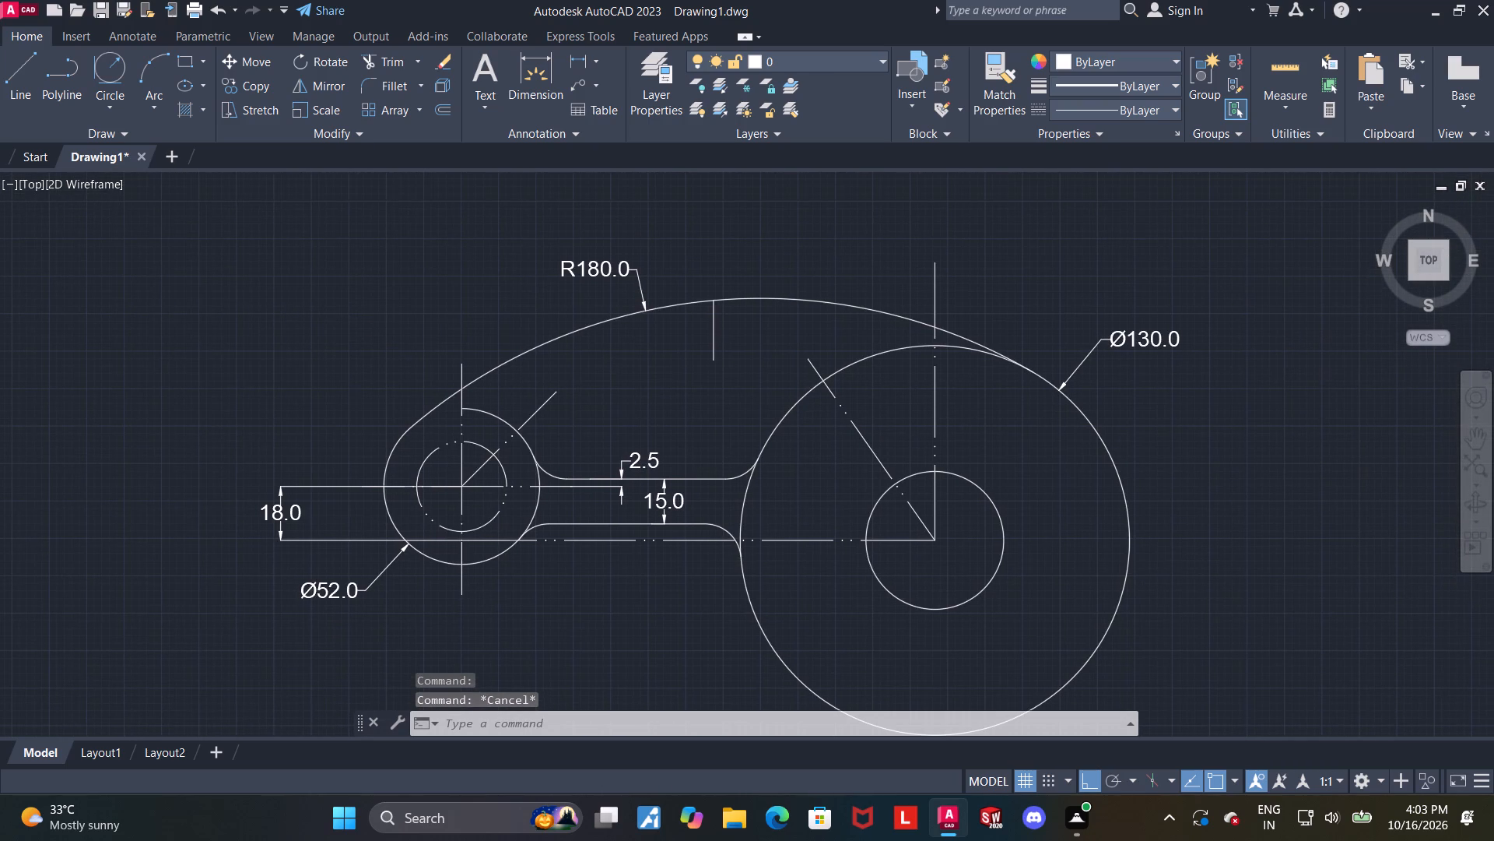
scroll(643, 371, down, 1)
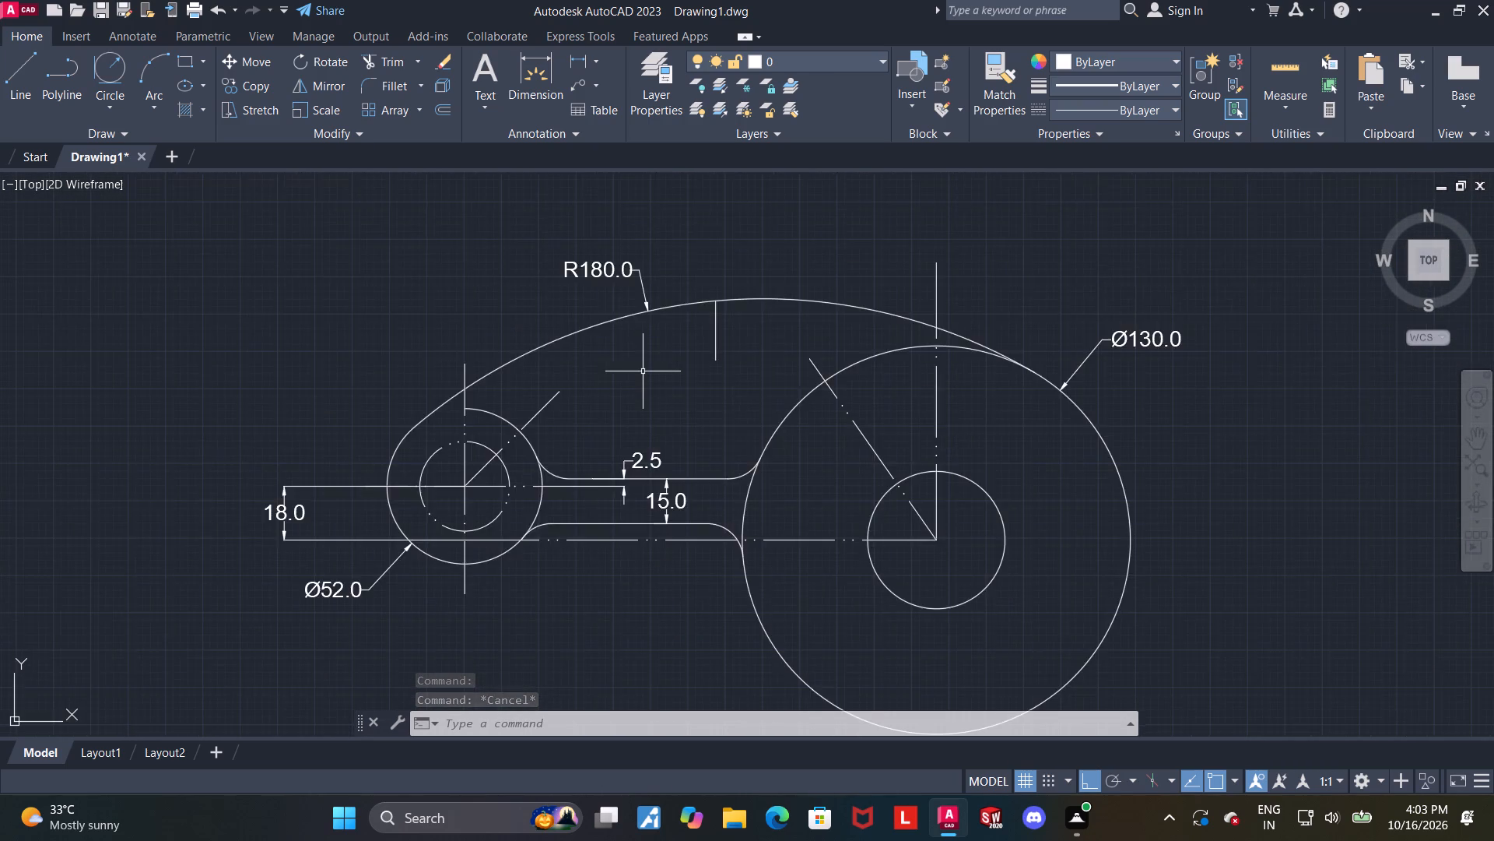
scroll(643, 371, up, 1)
scroll(763, 329, down, 1)
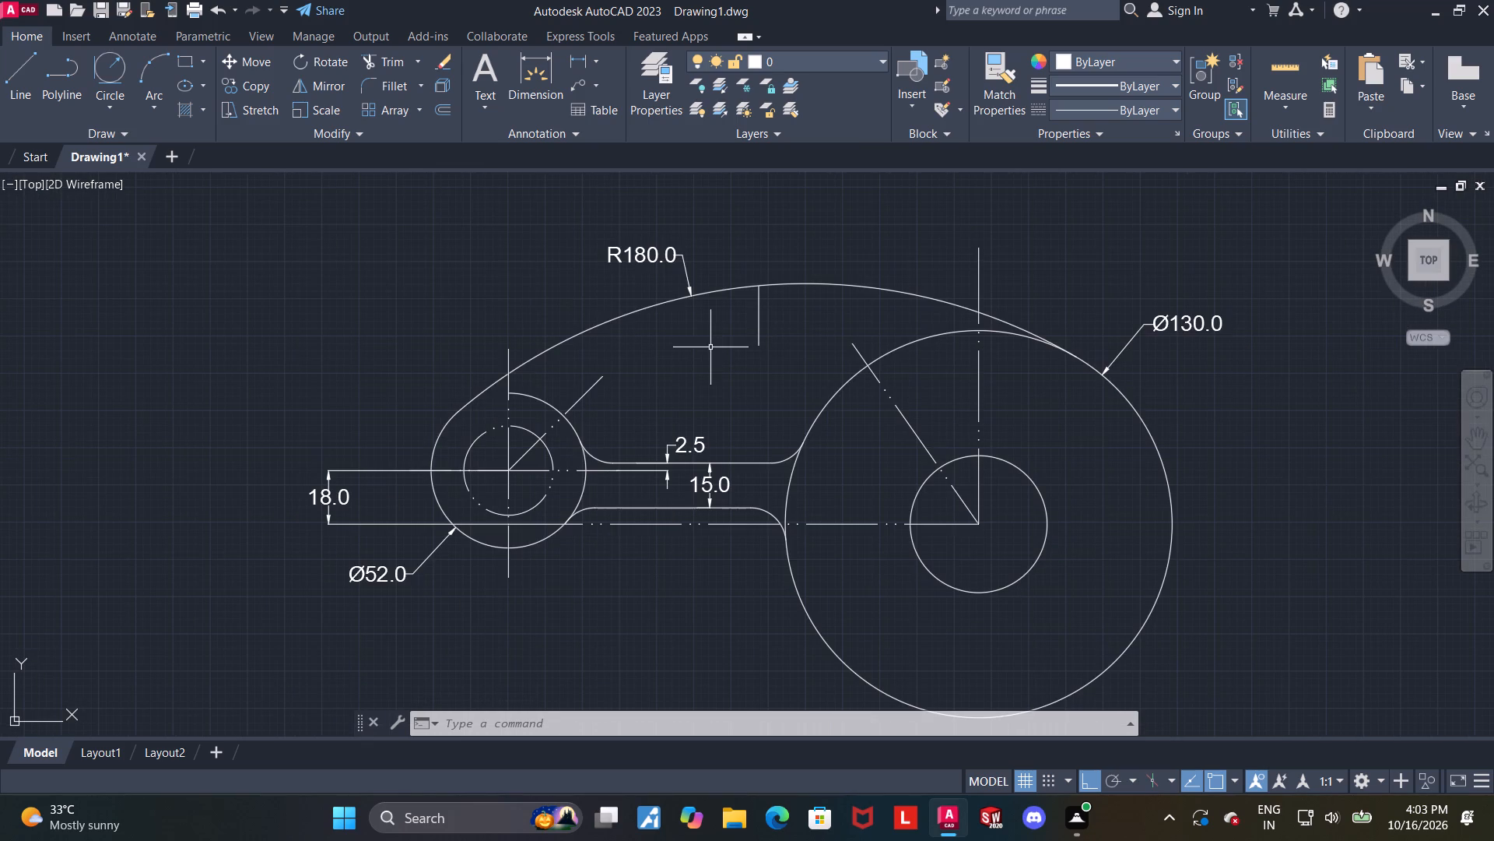
scroll(700, 352, up, 1)
middle_drag(699, 389, 687, 342)
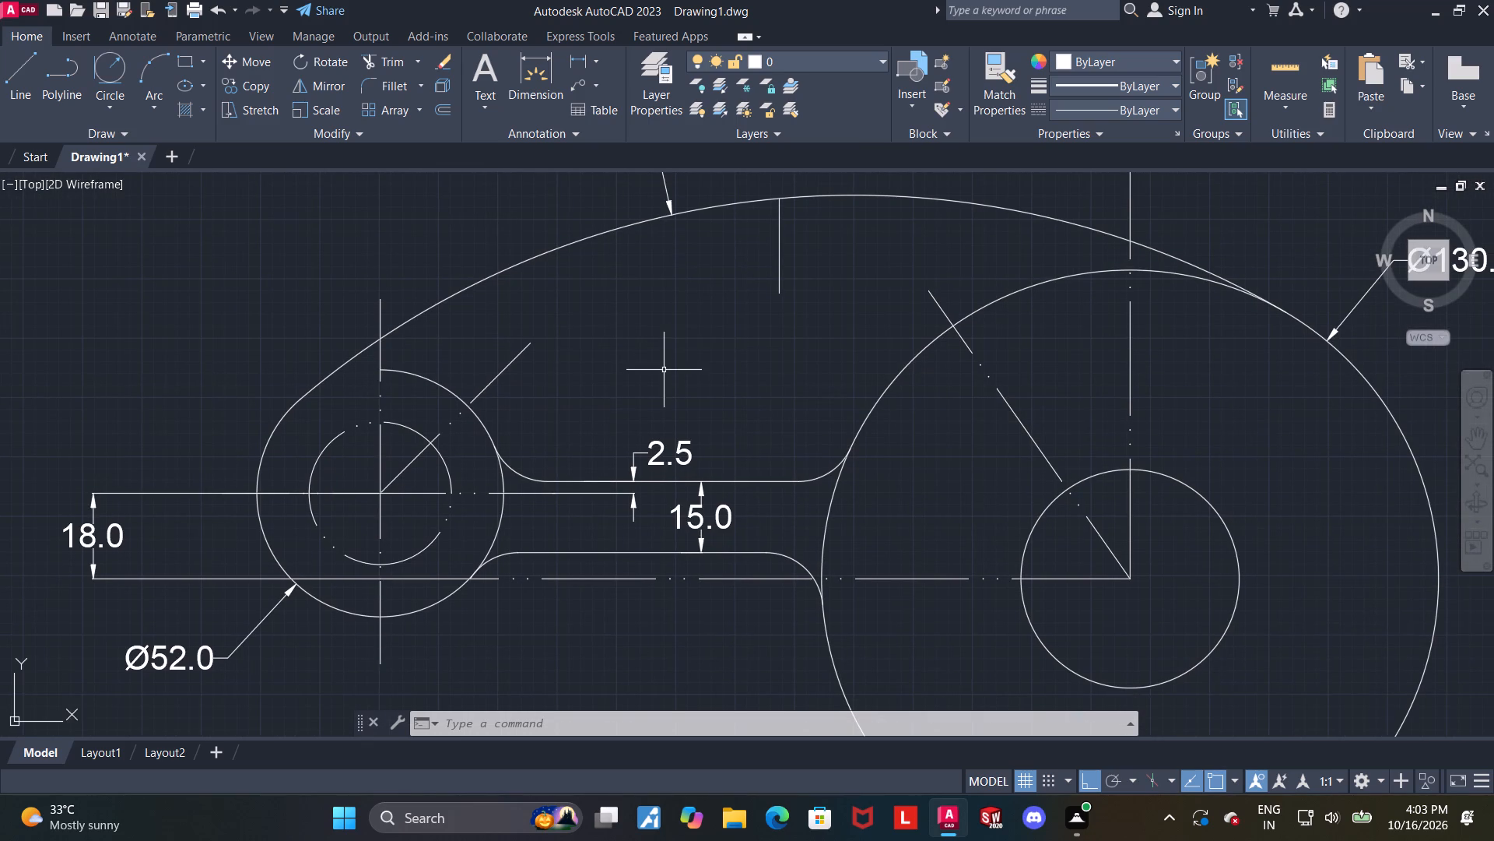
middle_drag(670, 389, 666, 332)
middle_drag(665, 460, 648, 461)
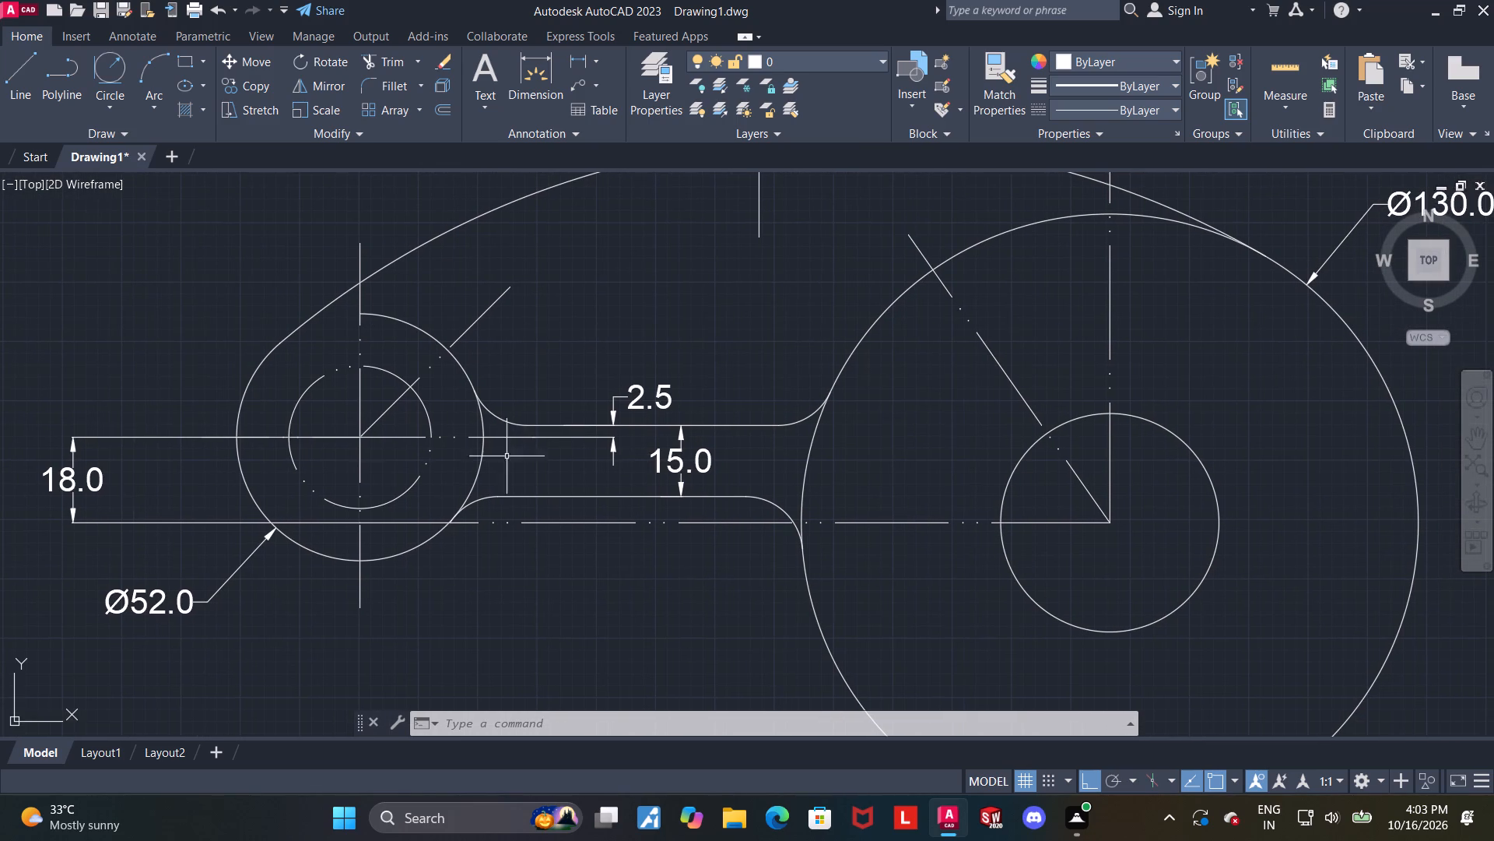
Draw a line about 36 long at 125 degrees from the boss's centre, with Ortho off.
middle_drag(244, 435, 322, 406)
scroll(131, 438, up, 1)
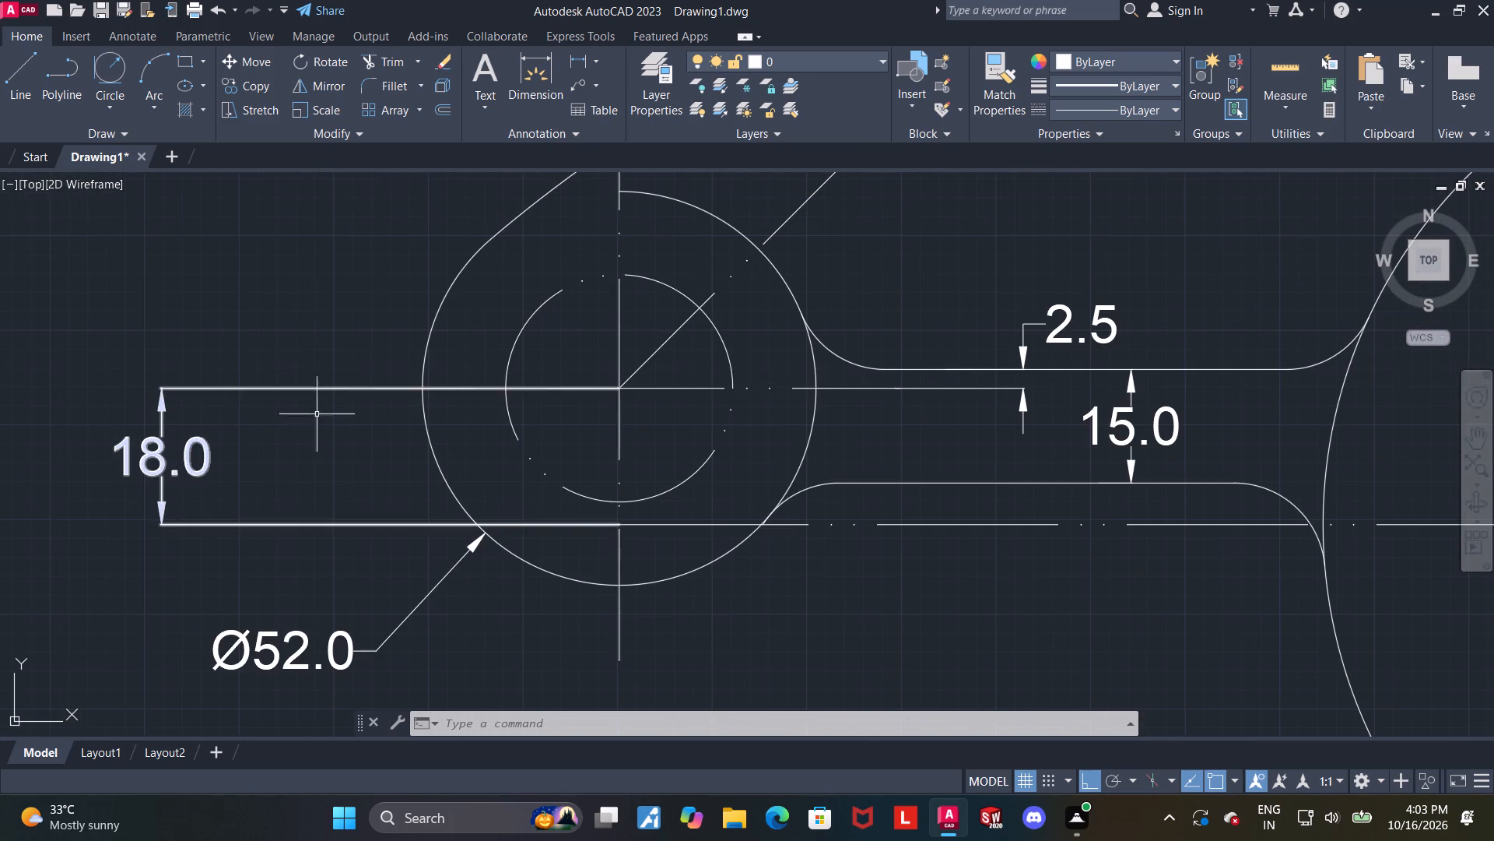
click(12, 65)
scroll(605, 394, up, 3)
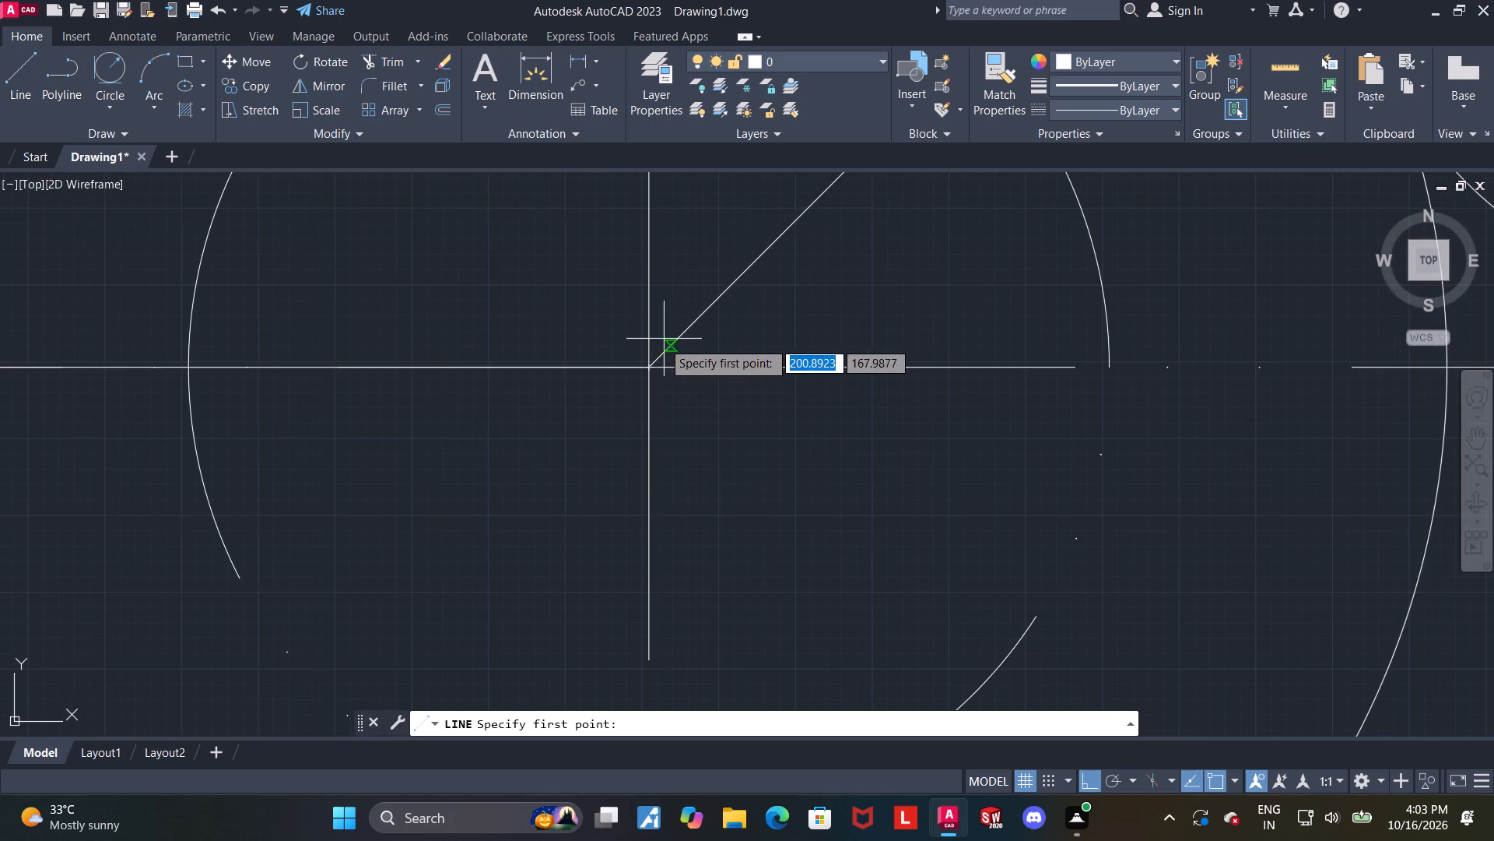
scroll(658, 352, up, 3)
scroll(608, 419, up, 4)
click(572, 381)
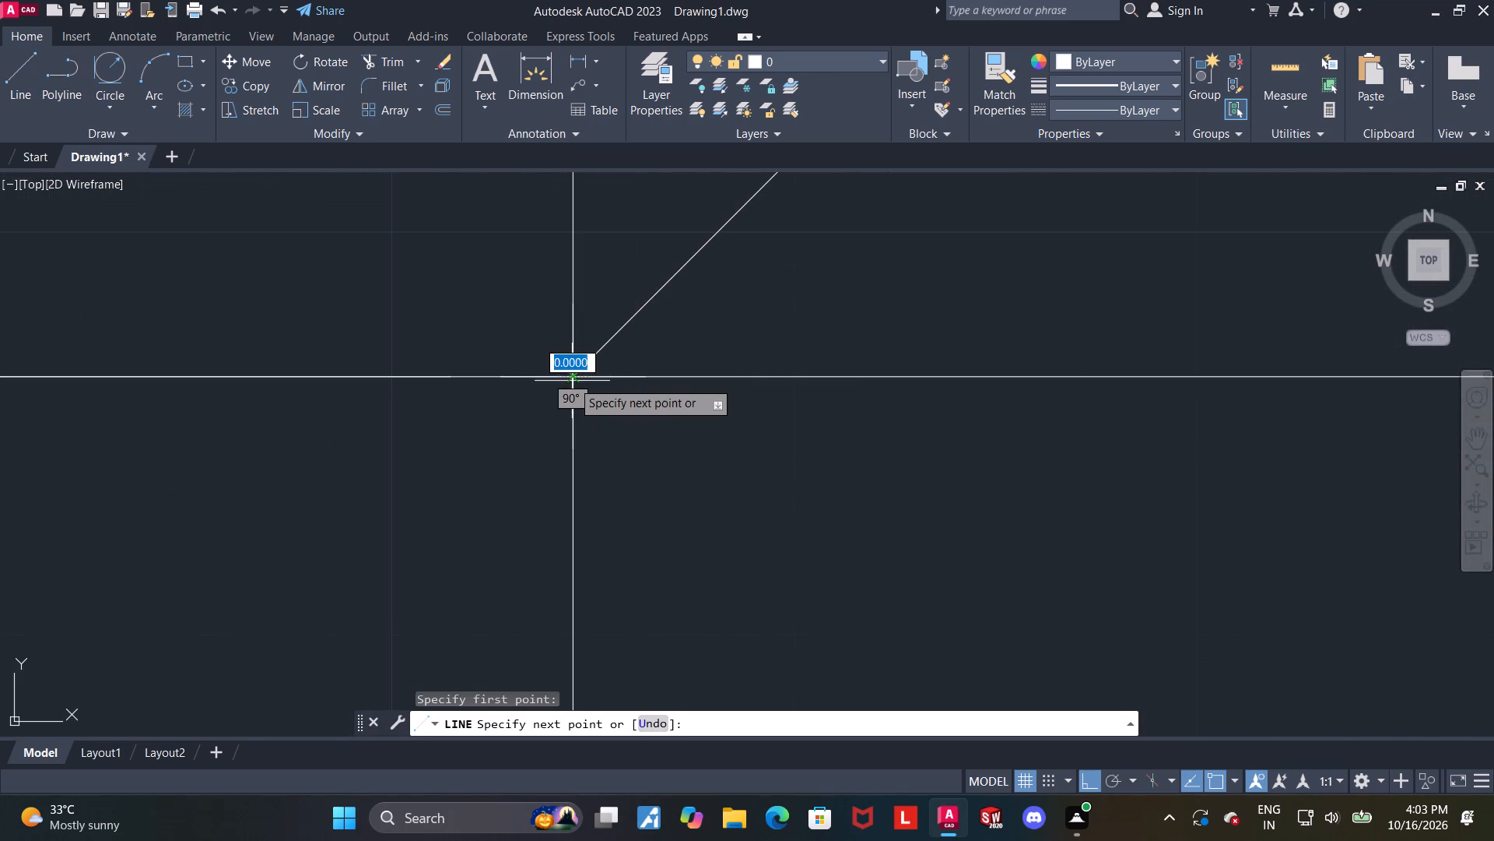
scroll(572, 381, down, 11)
key(Tab)
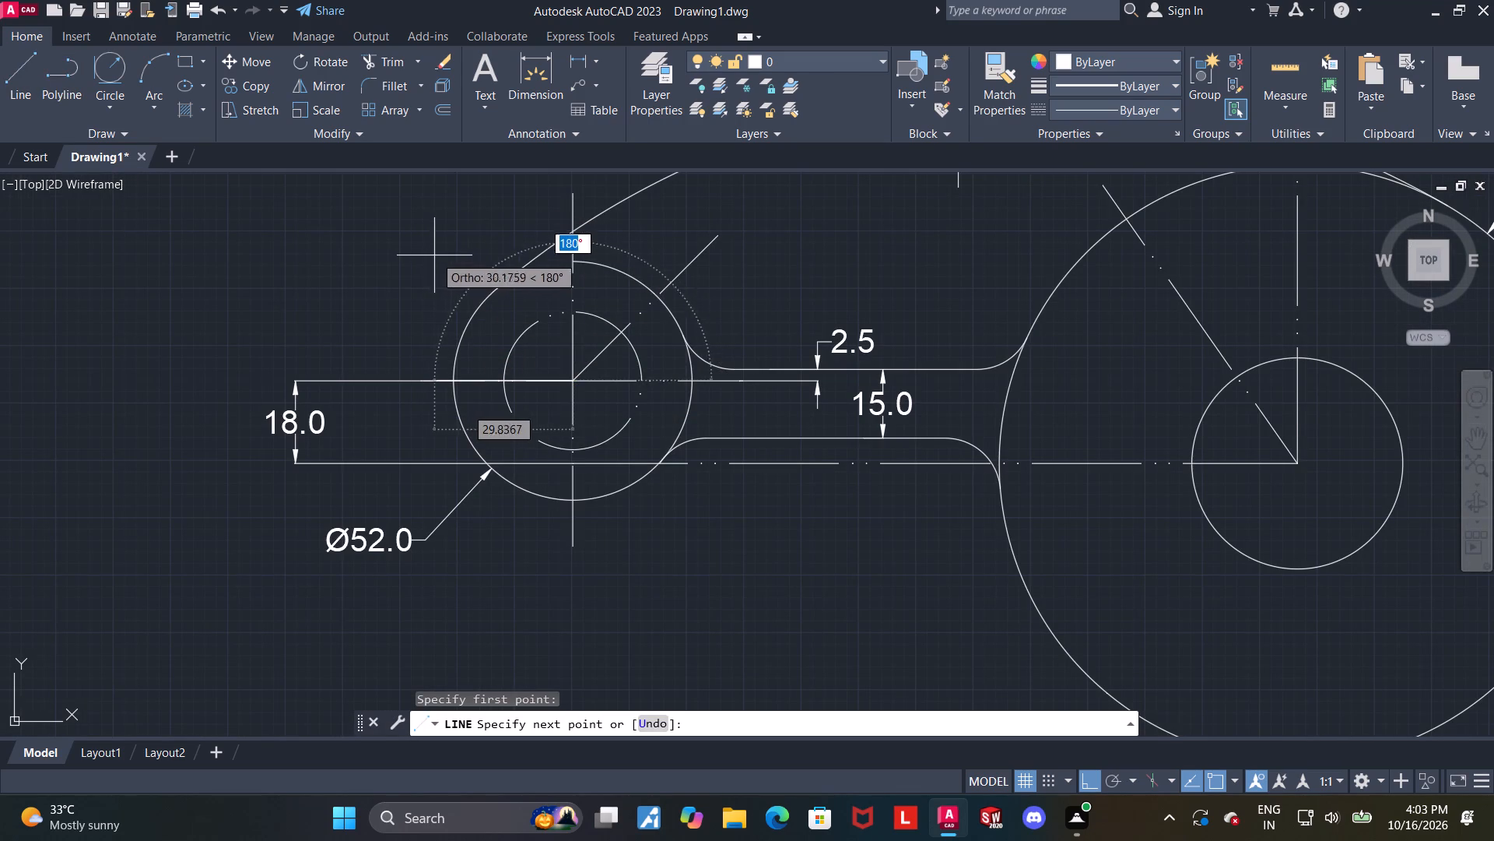
key(F8)
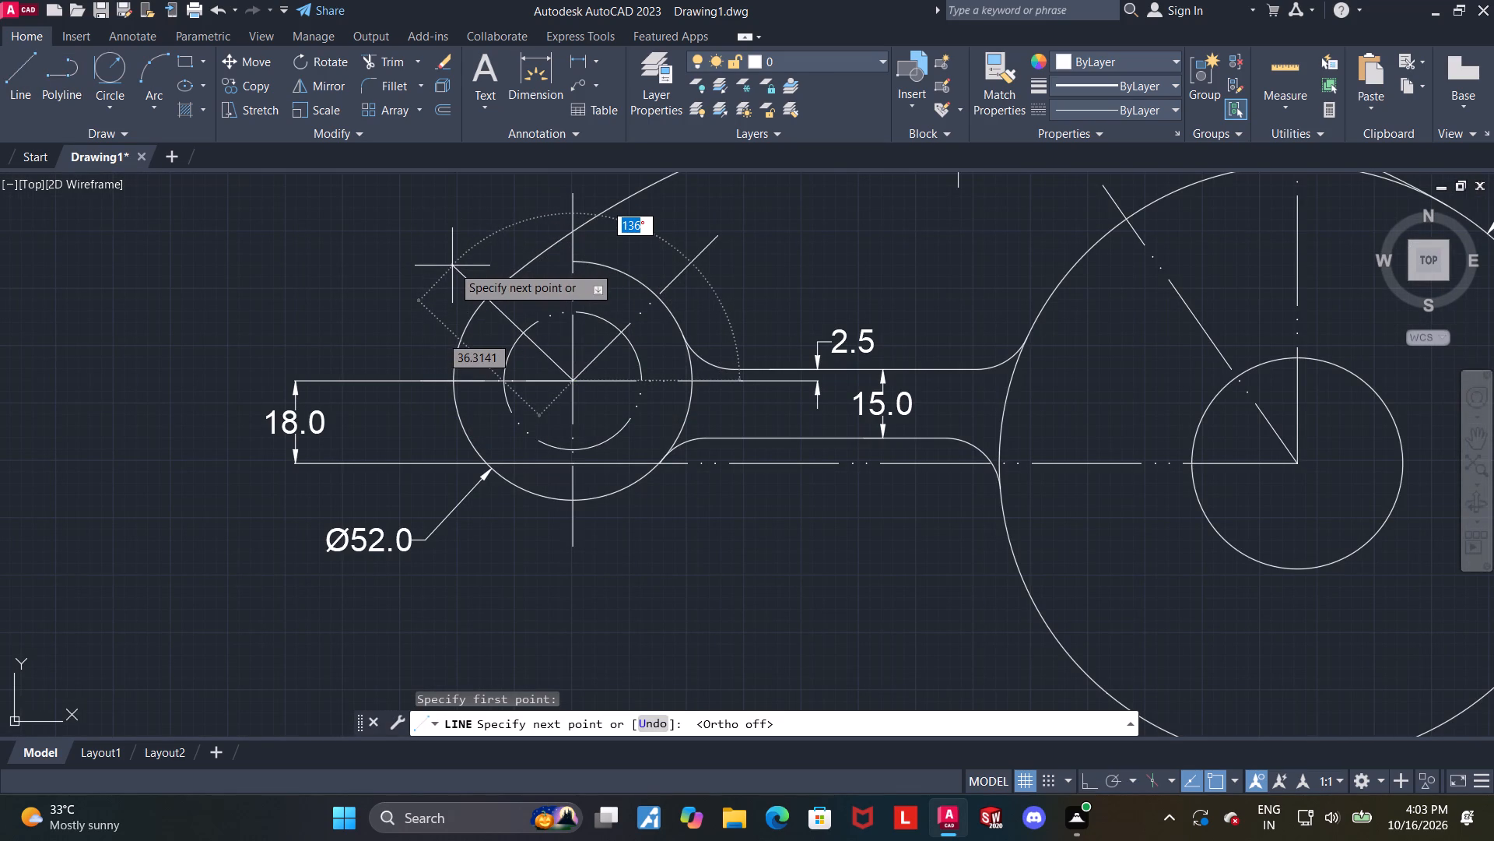
text(12)
key(5)
key(Return)
key(Escape)
key(Escape)
Change the 125-degree line at the boss to the ACAD dash-dot linetype.
click(542, 338)
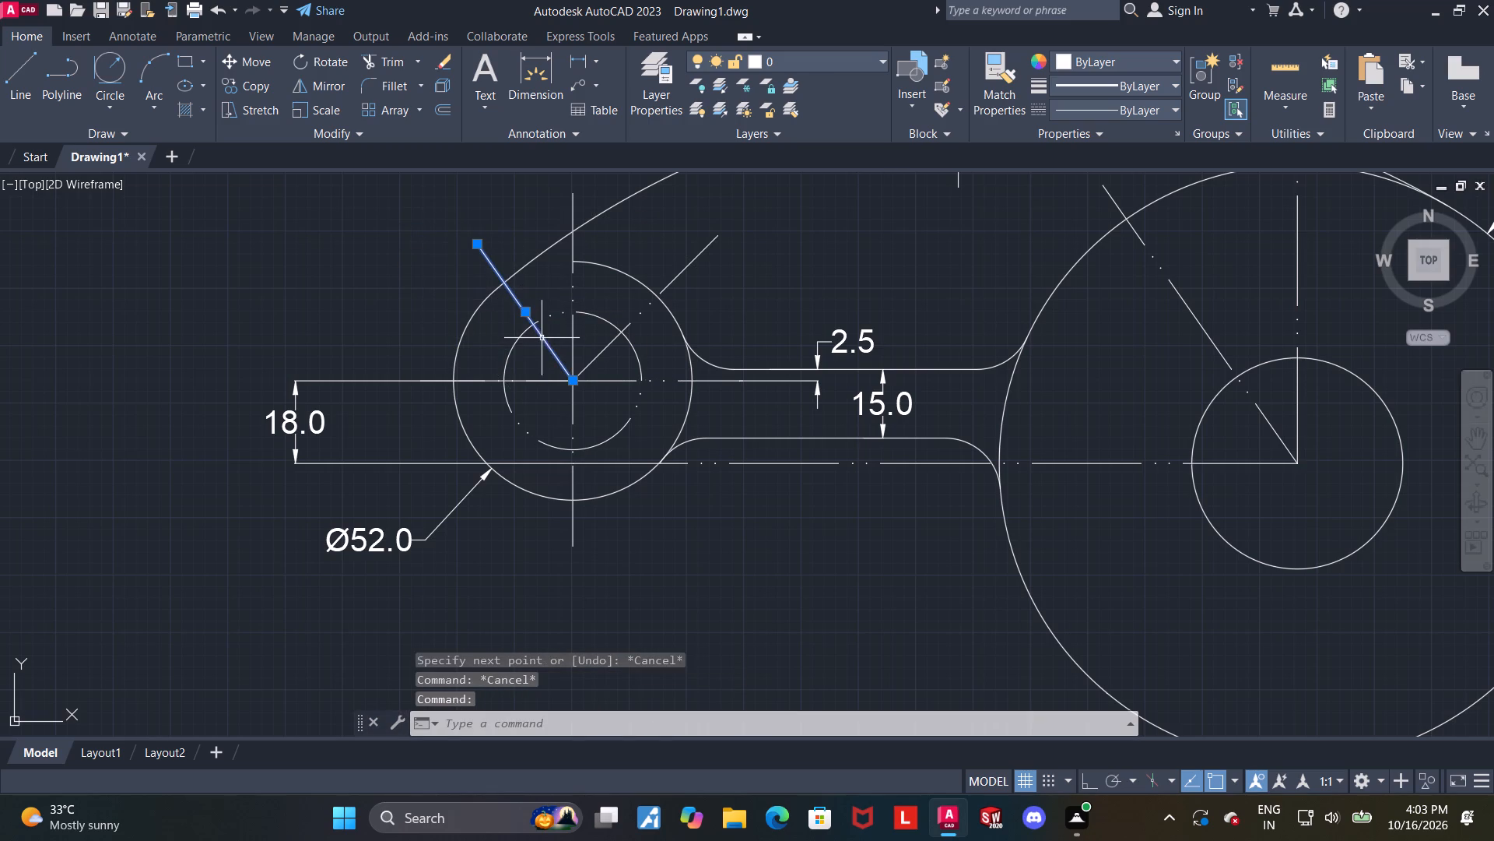
click(1068, 104)
click(1084, 174)
key(Escape)
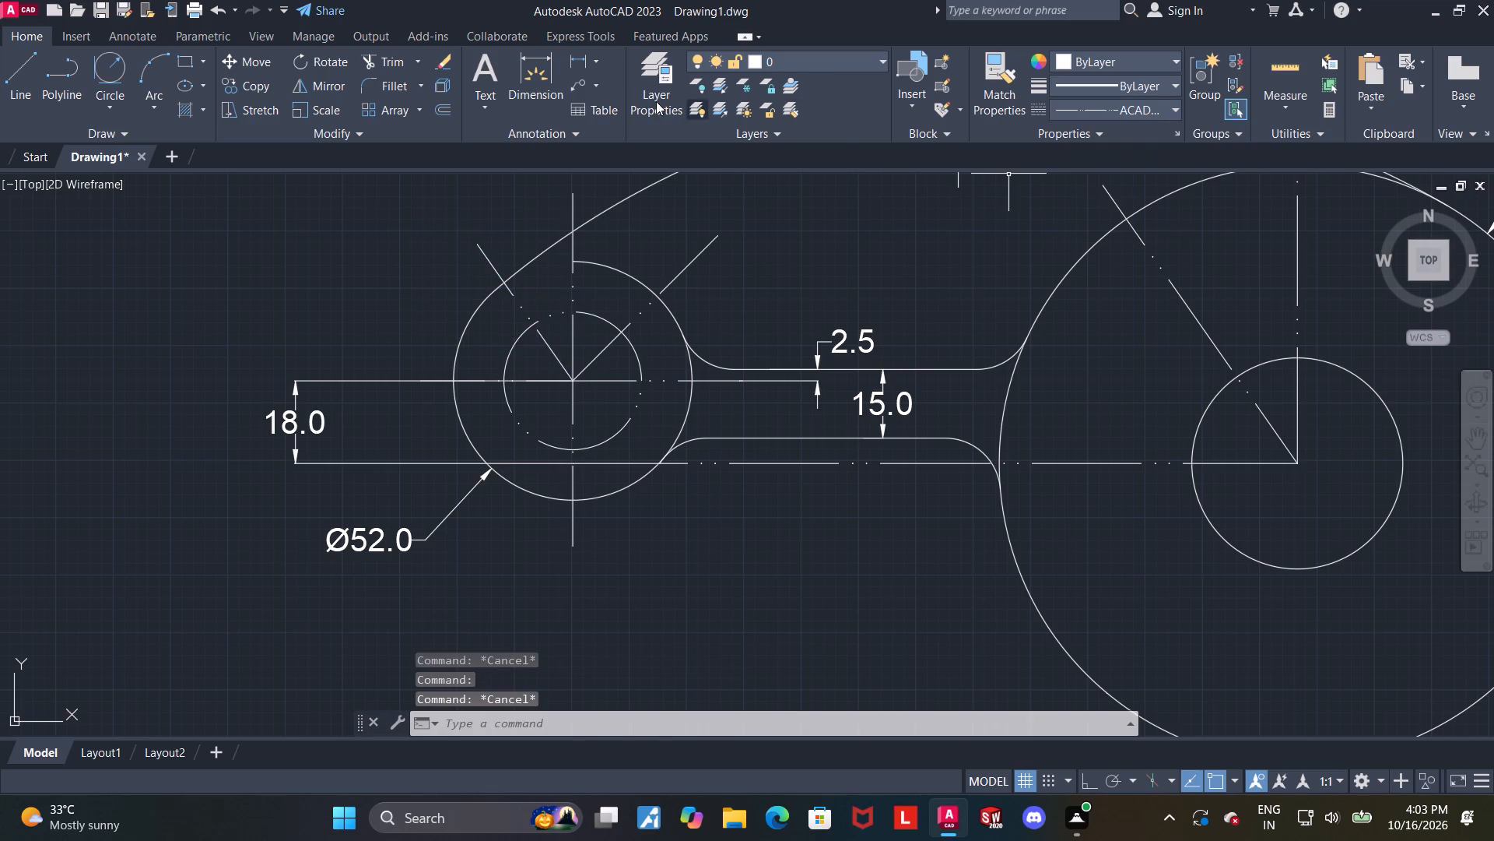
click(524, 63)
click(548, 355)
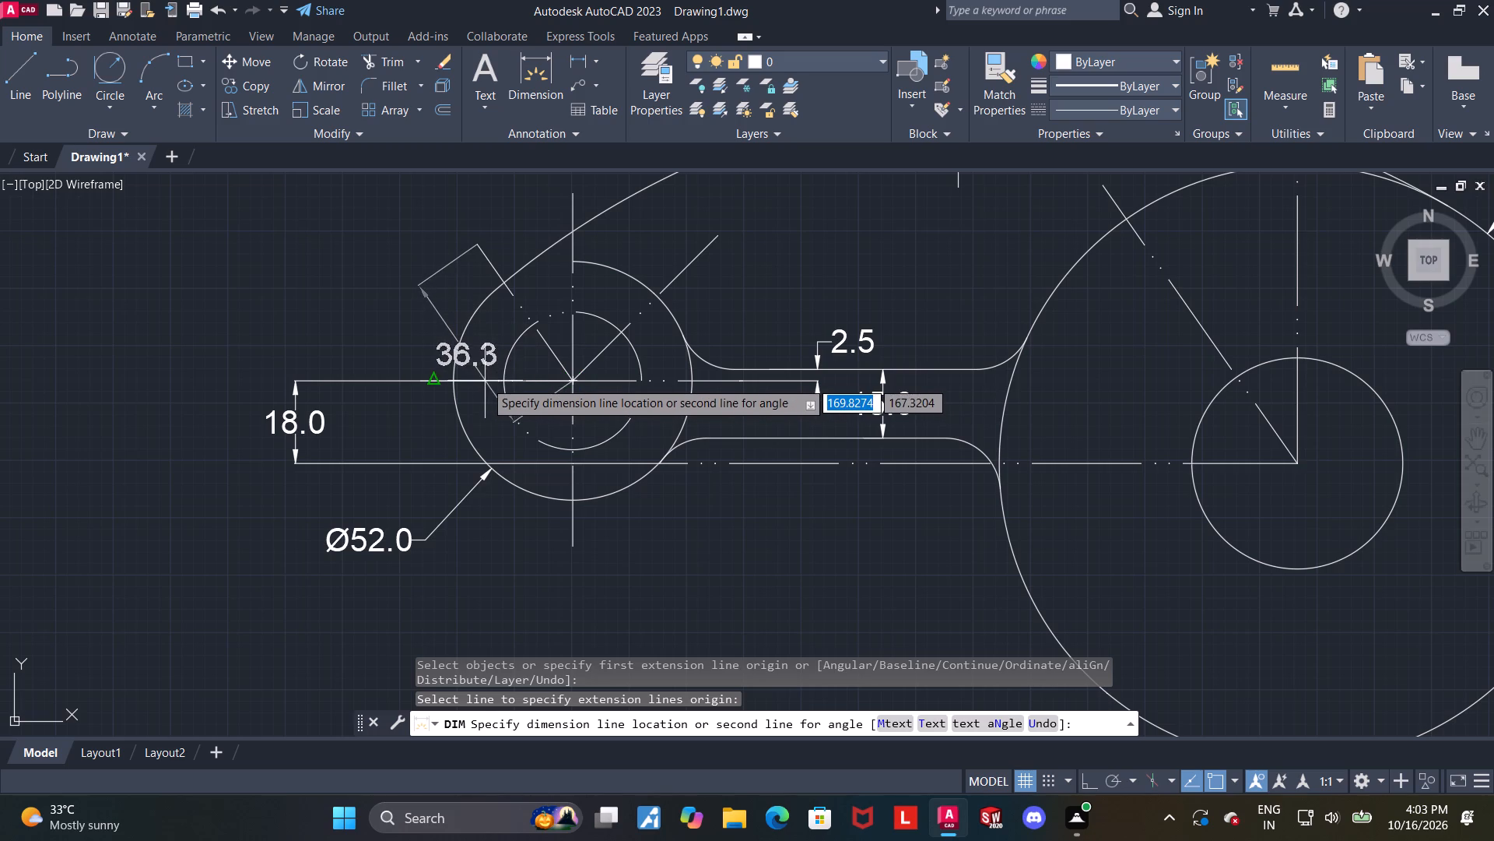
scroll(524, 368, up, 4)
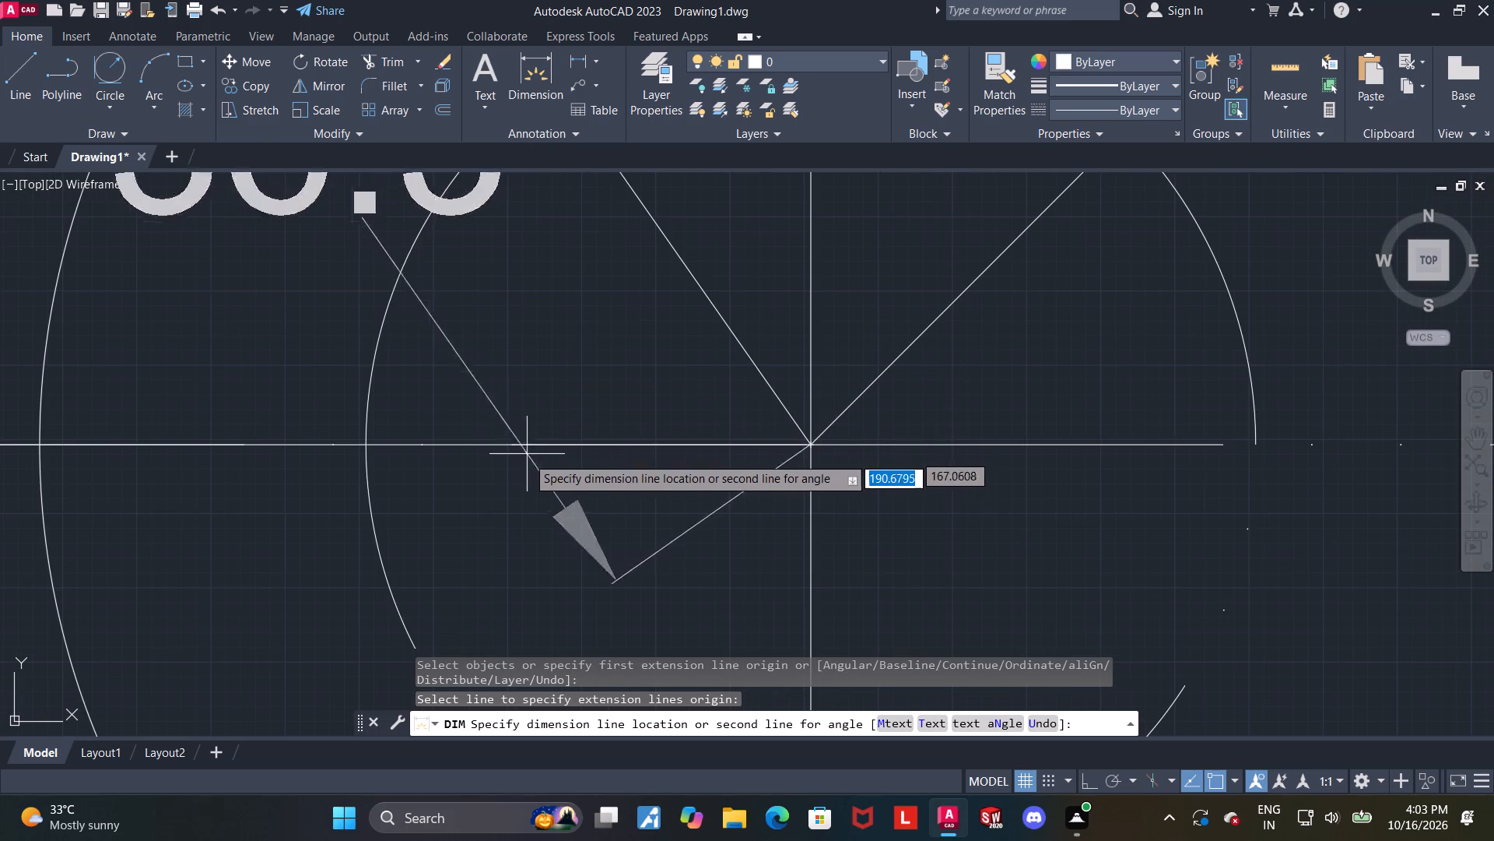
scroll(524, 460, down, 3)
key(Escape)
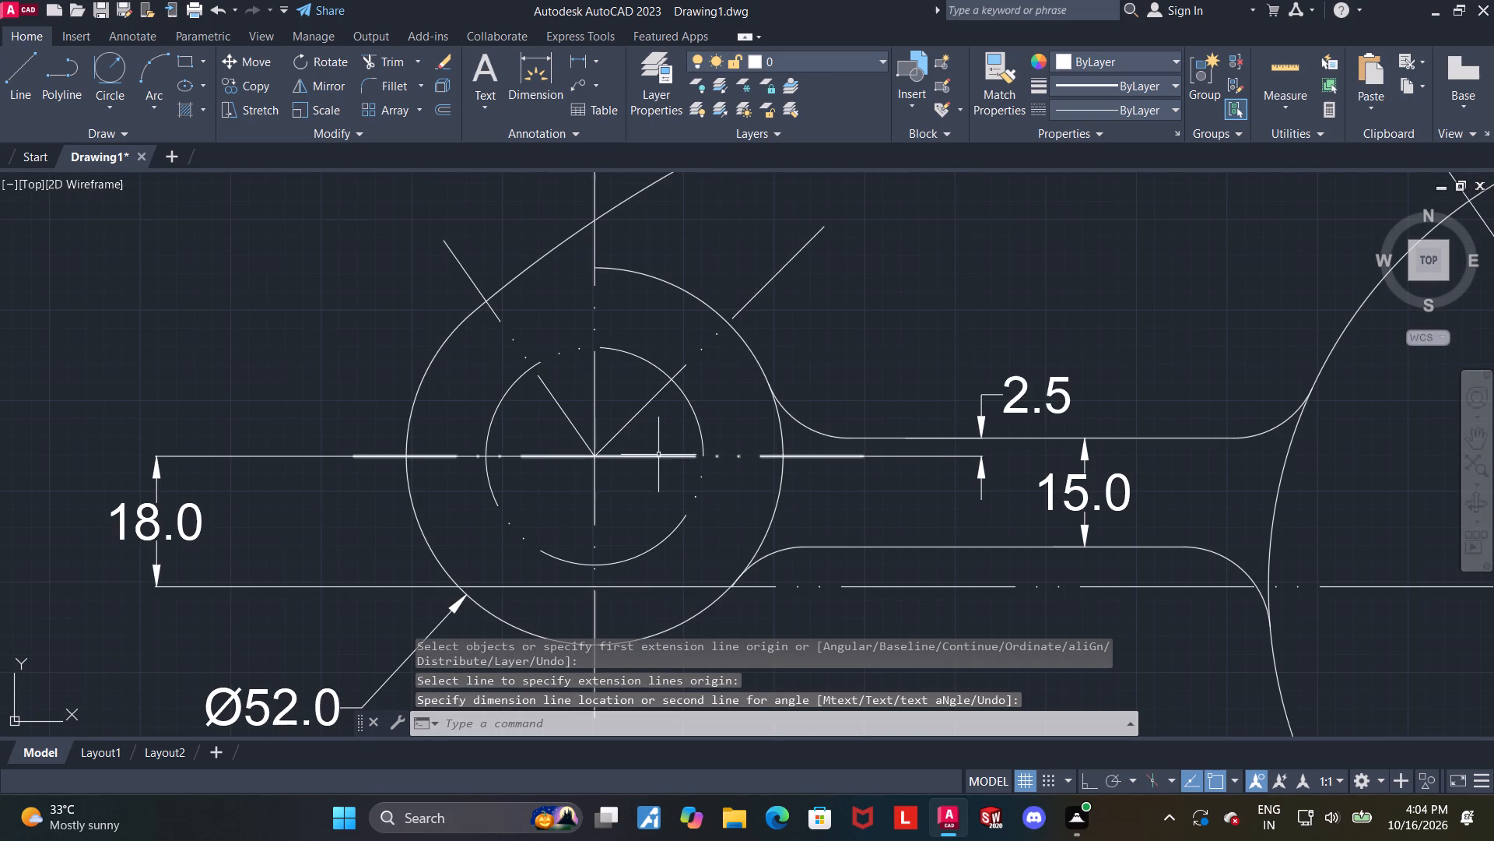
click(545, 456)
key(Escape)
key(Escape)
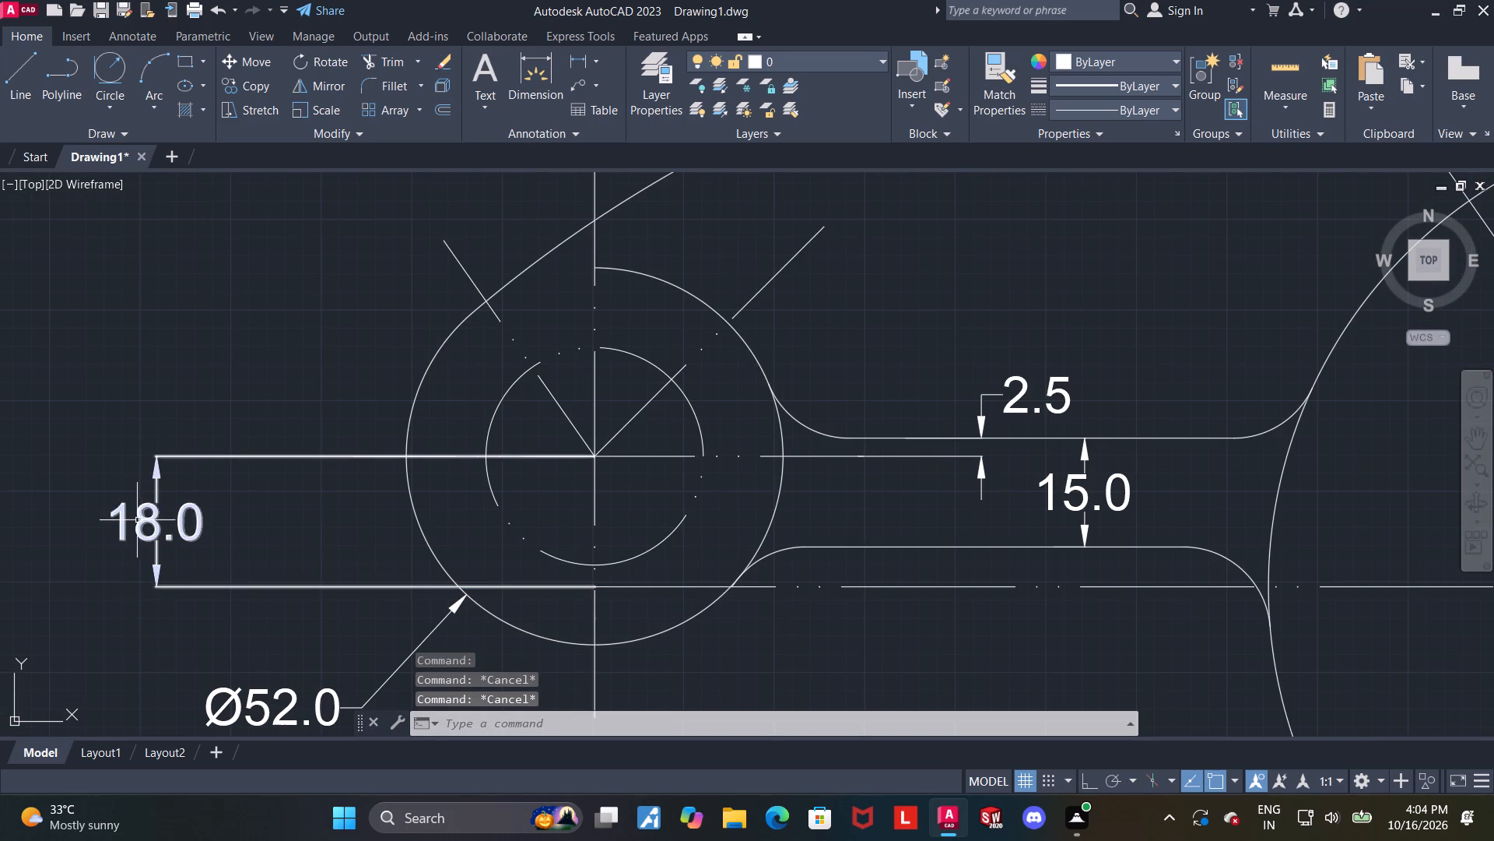
Delete the vertical 18.0 dimension beside the boss.
click(145, 519)
key(Delete)
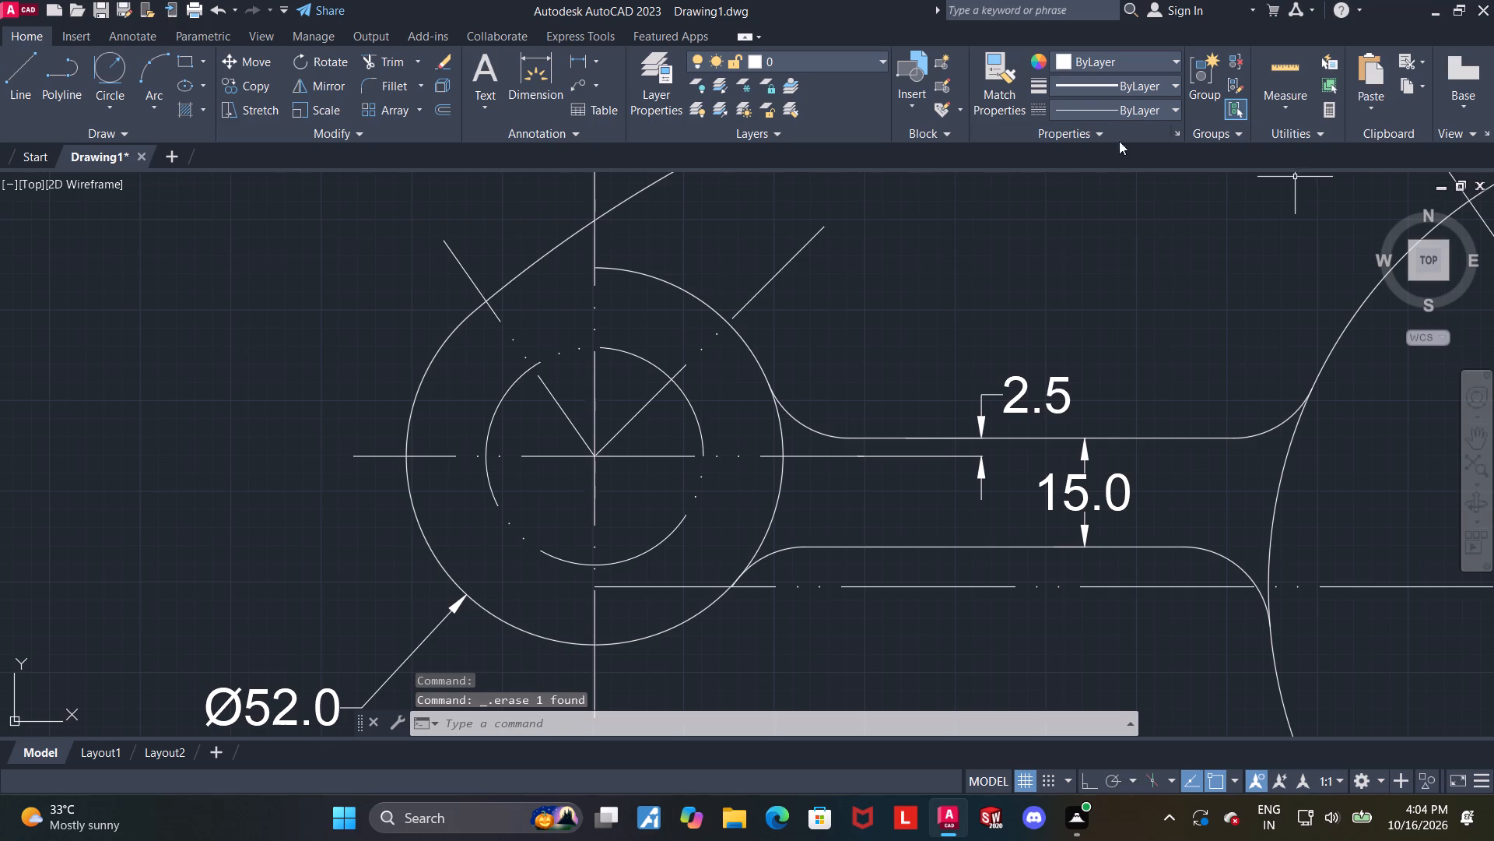
key(Escape)
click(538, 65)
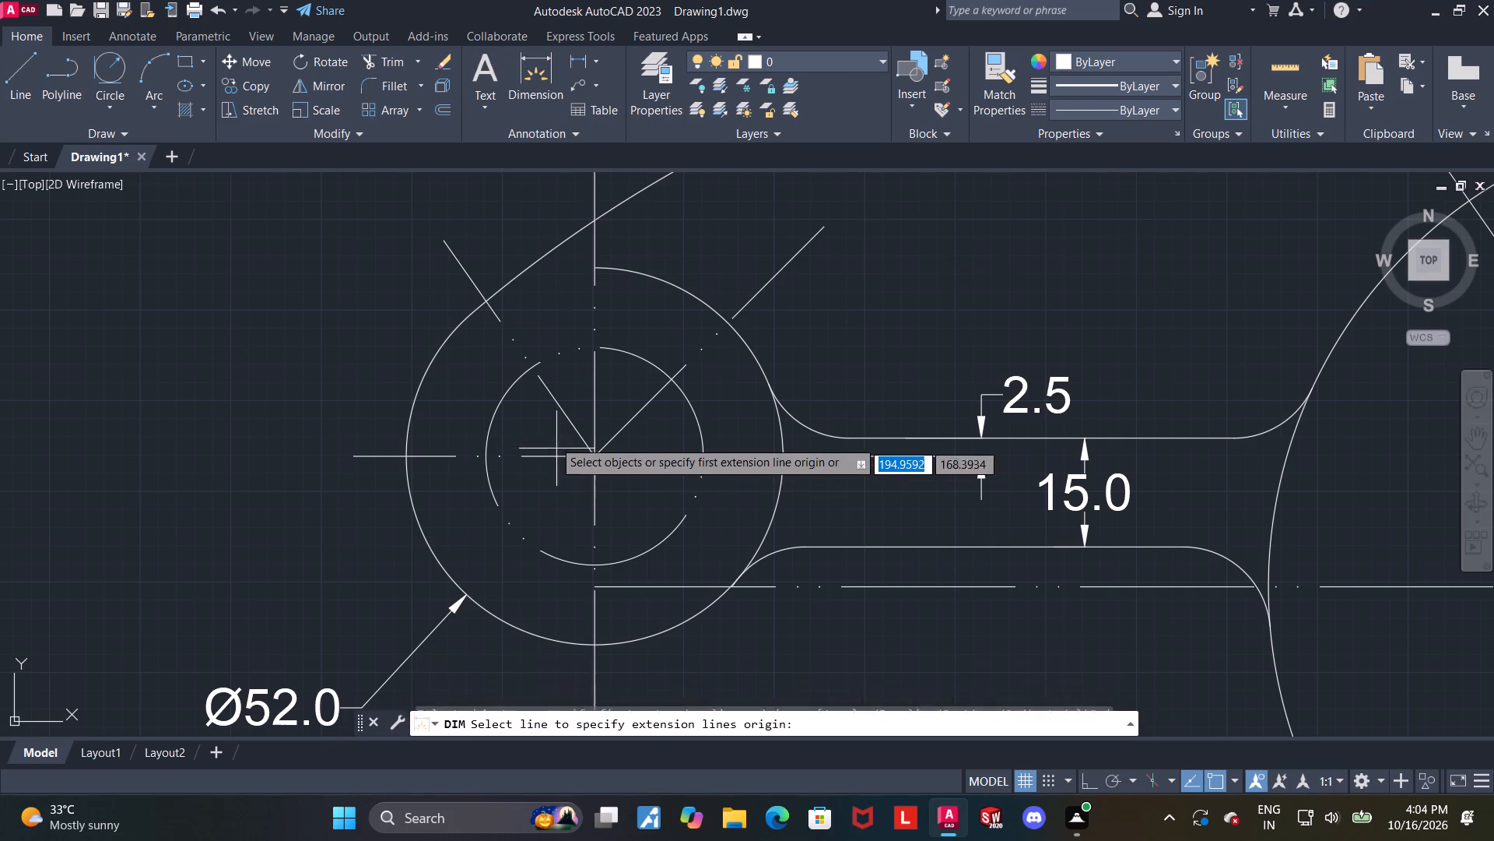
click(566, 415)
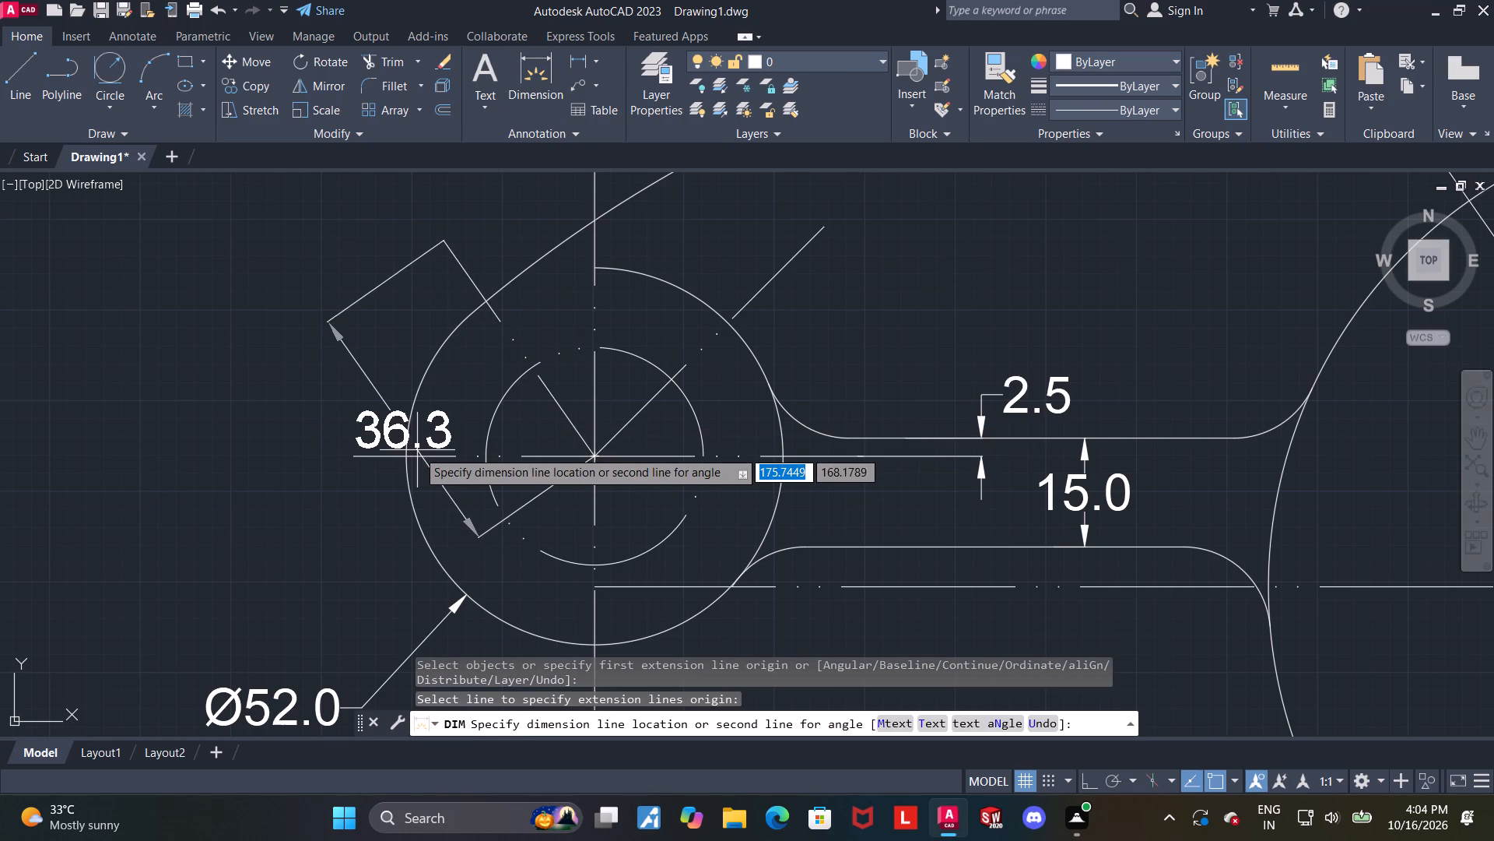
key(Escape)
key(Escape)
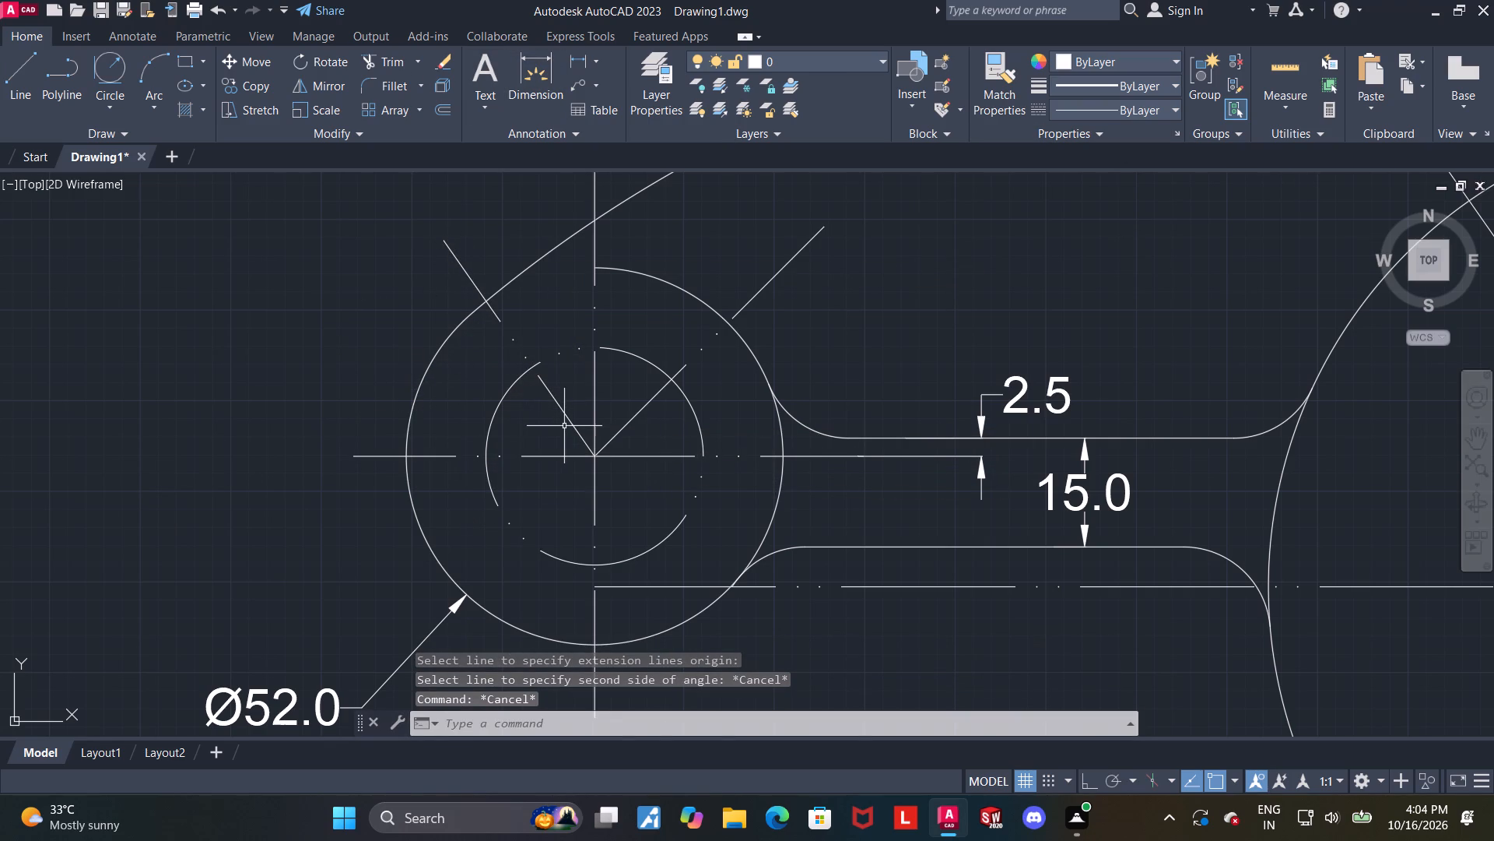
Delete the 125-degree dash-dot line running from the boss's centre.
click(570, 423)
key(Delete)
key(Escape)
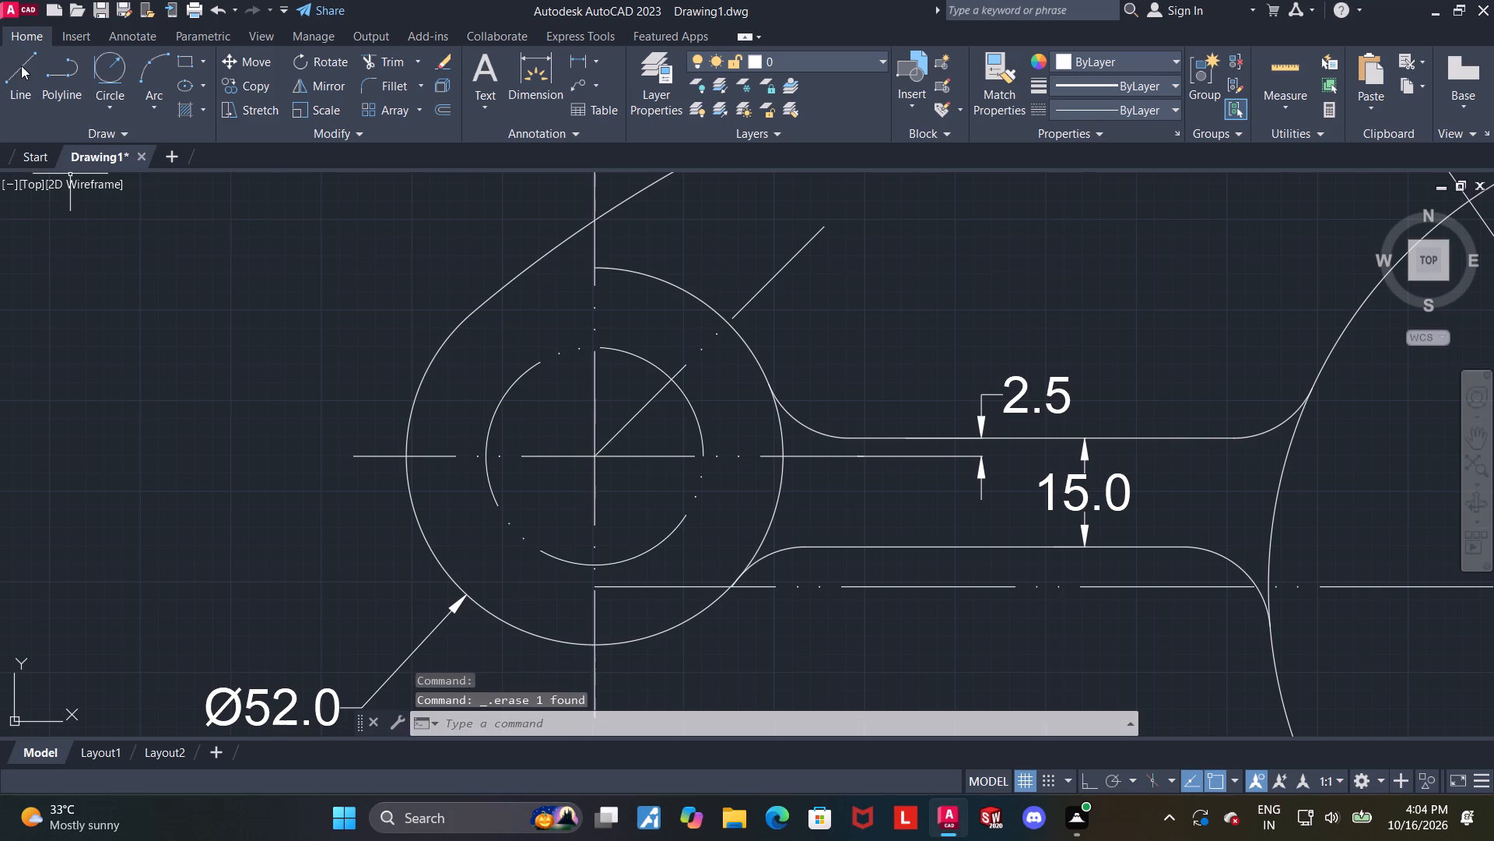
Draw a line about 35.5 long at 135 degrees from the boss's centre, toward the upper left.
click(21, 65)
scroll(583, 452, up, 5)
scroll(650, 487, up, 3)
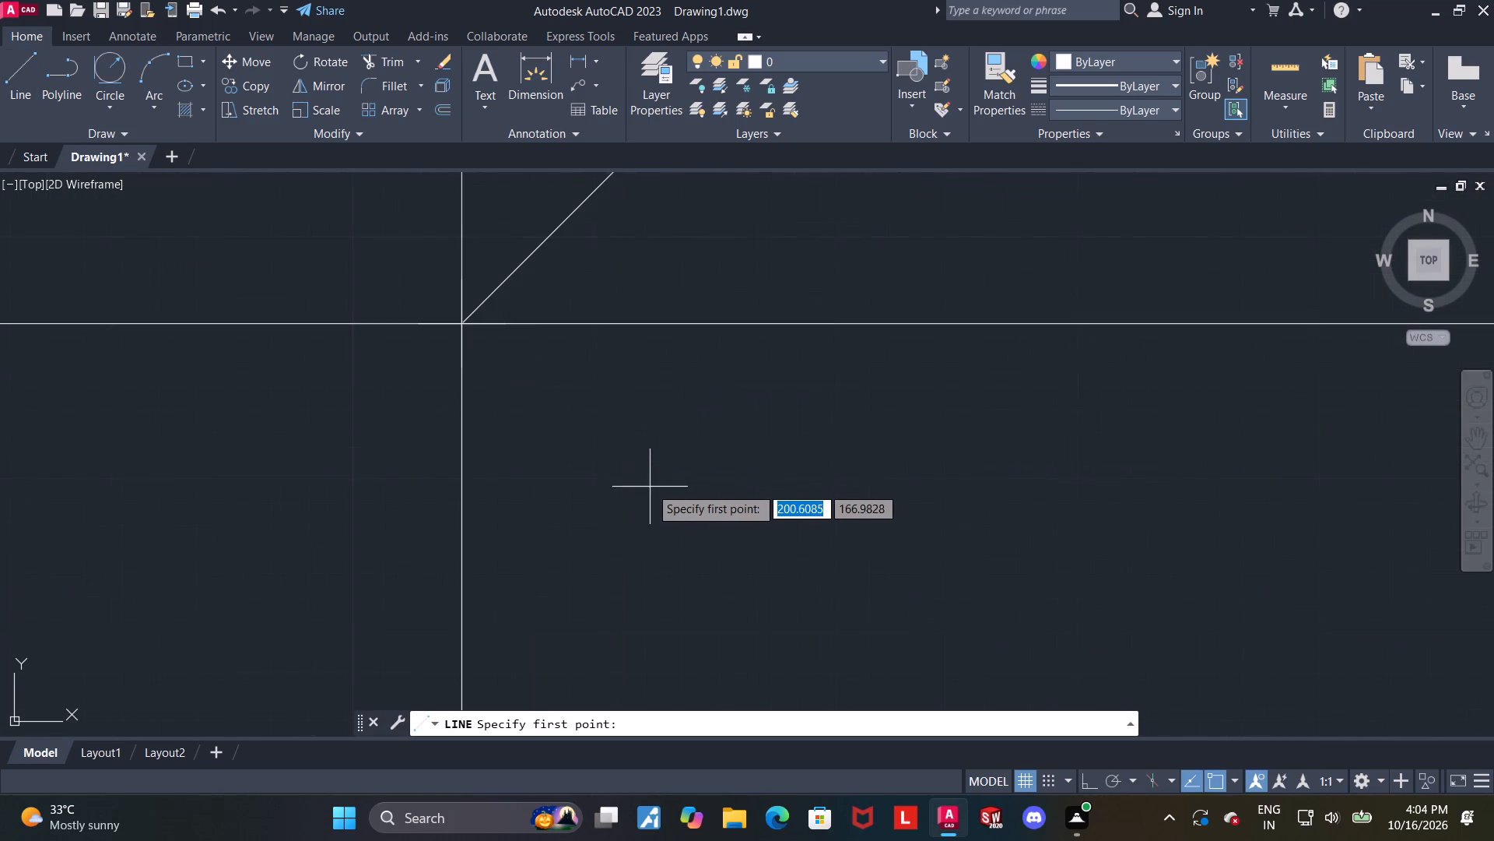
scroll(650, 487, up, 1)
click(456, 320)
scroll(456, 320, down, 8)
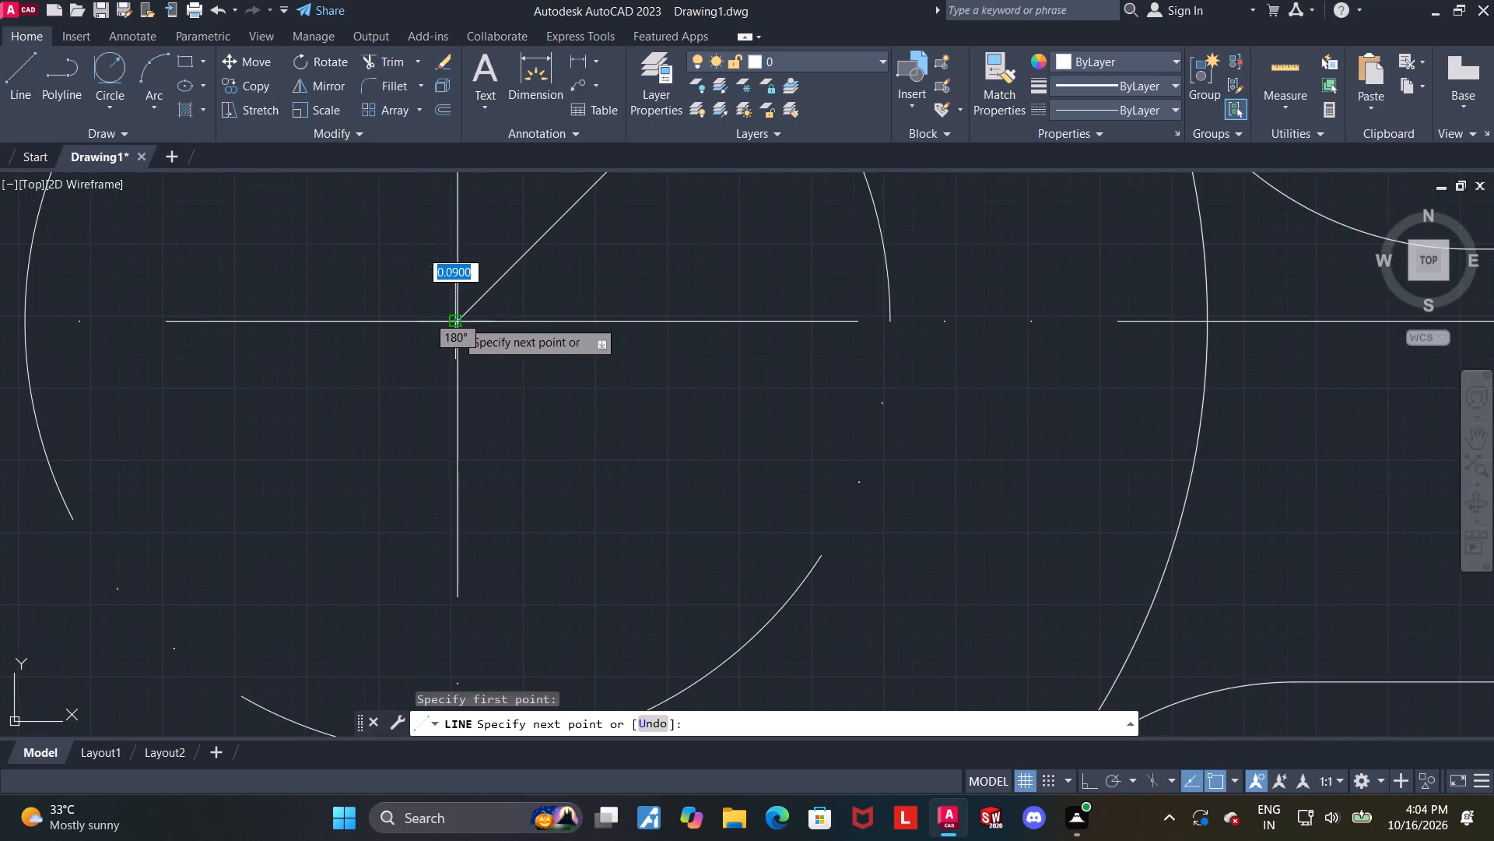
scroll(456, 320, down, 4)
scroll(391, 252, up, 3)
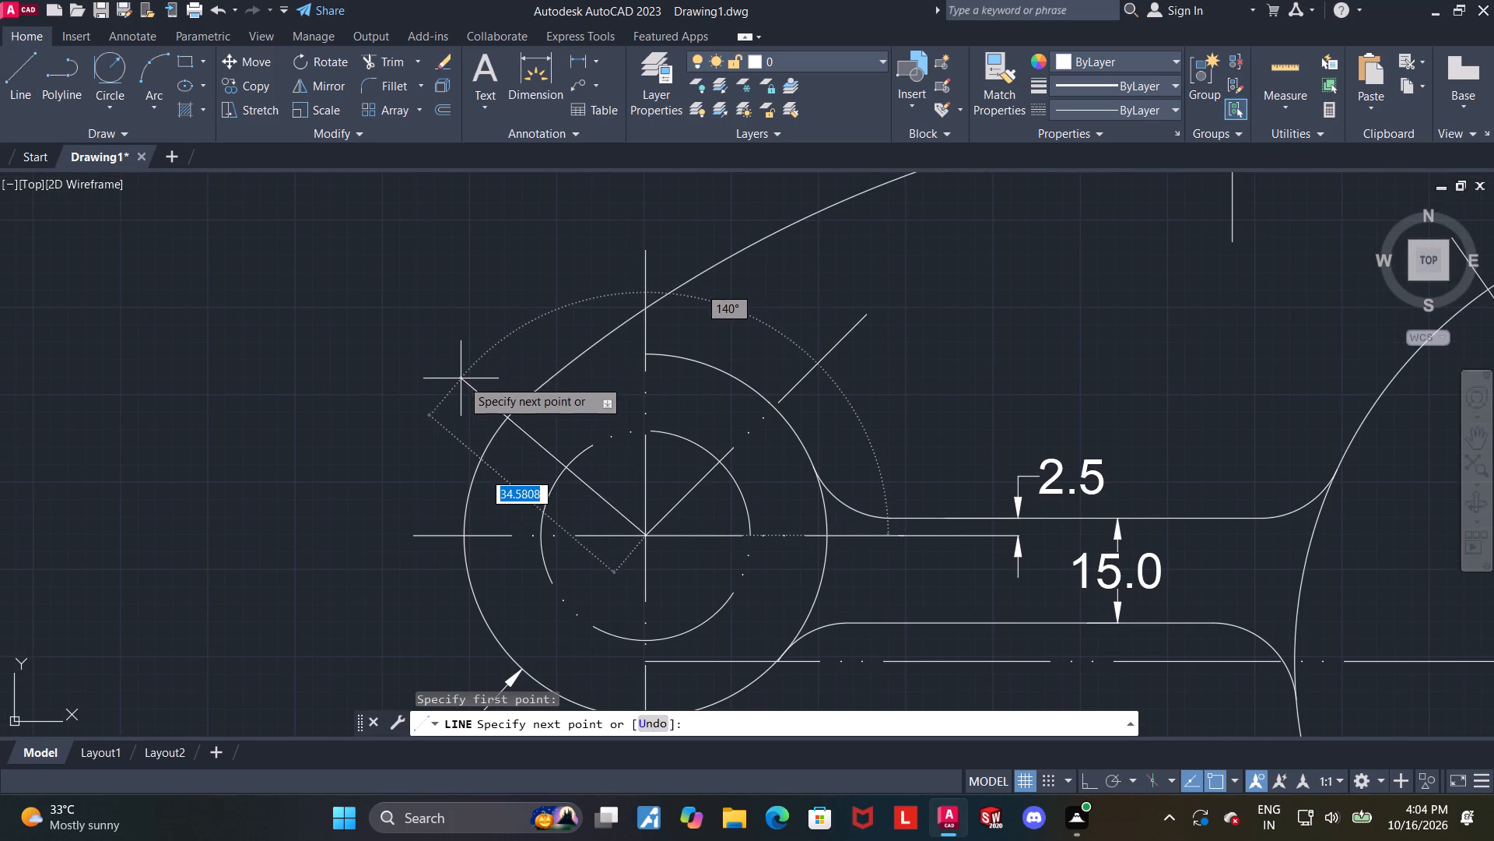
key(Tab)
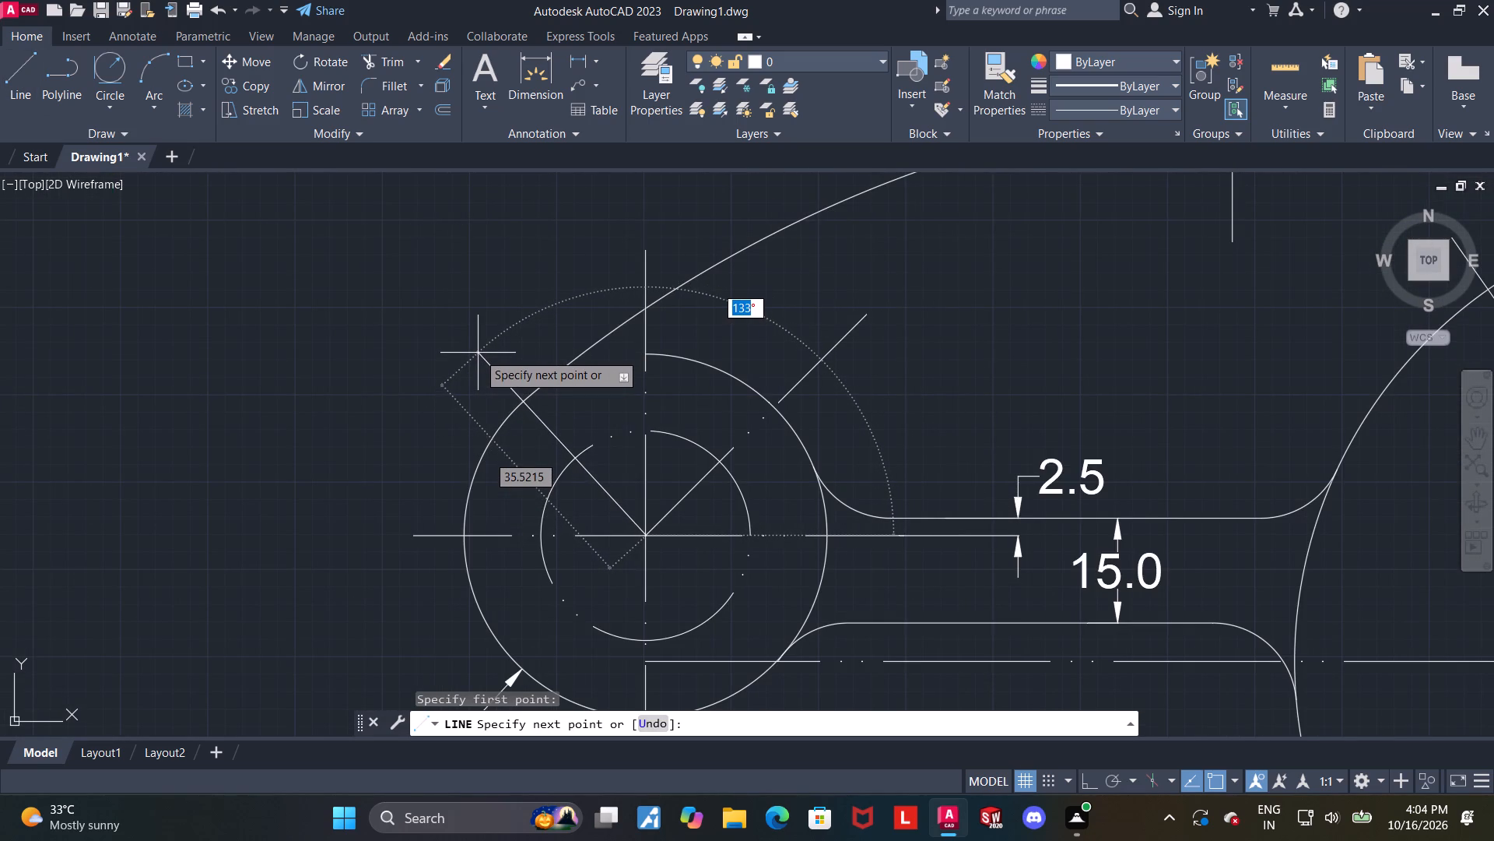
text(135)
key(Return)
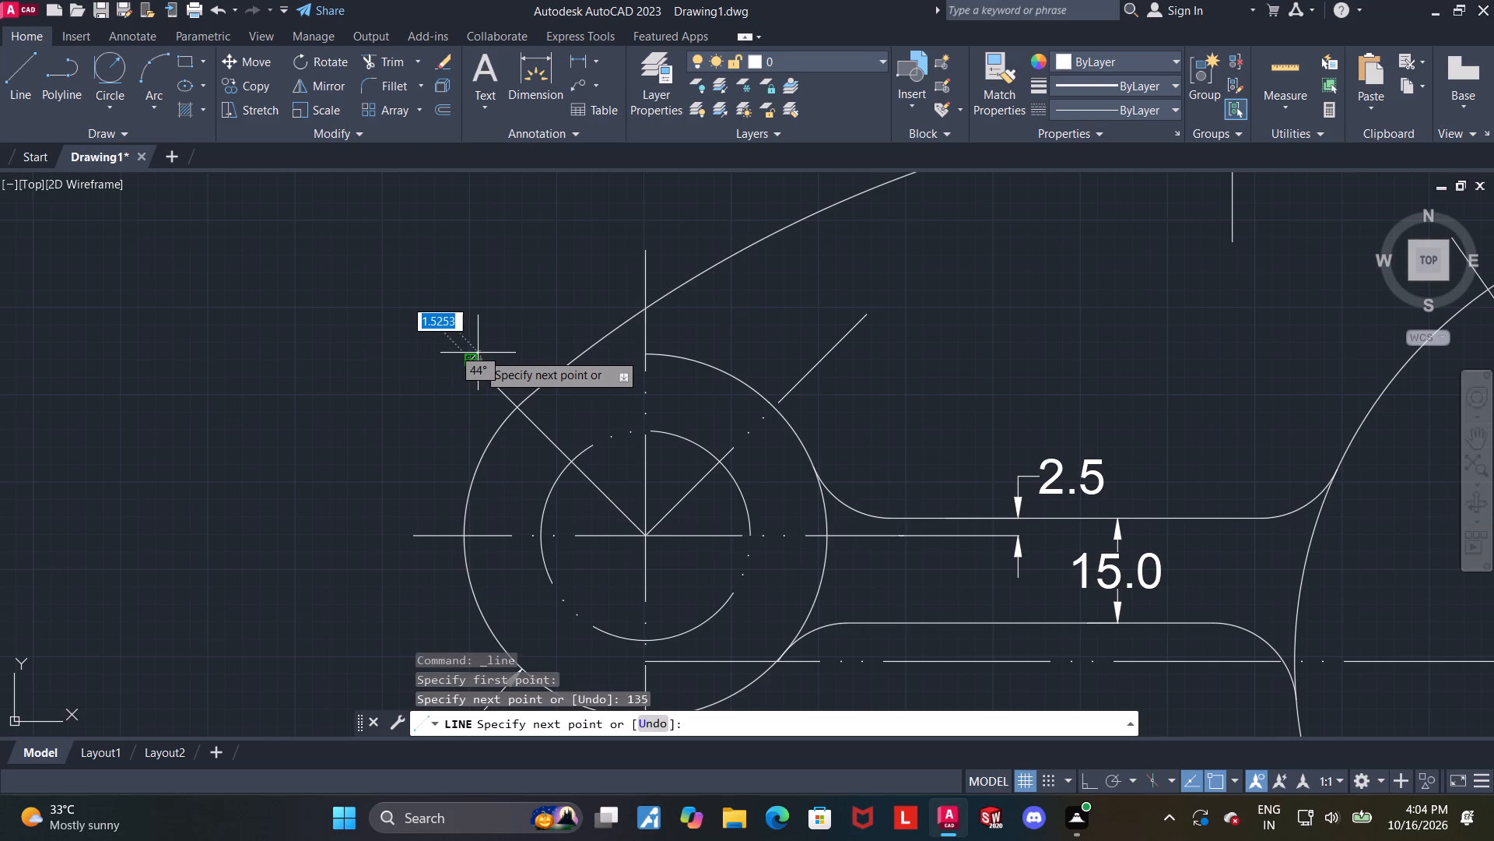
key(Escape)
key(Escape)
Change the new 135-degree line at the boss to the ACAD dash-dot linetype.
click(548, 441)
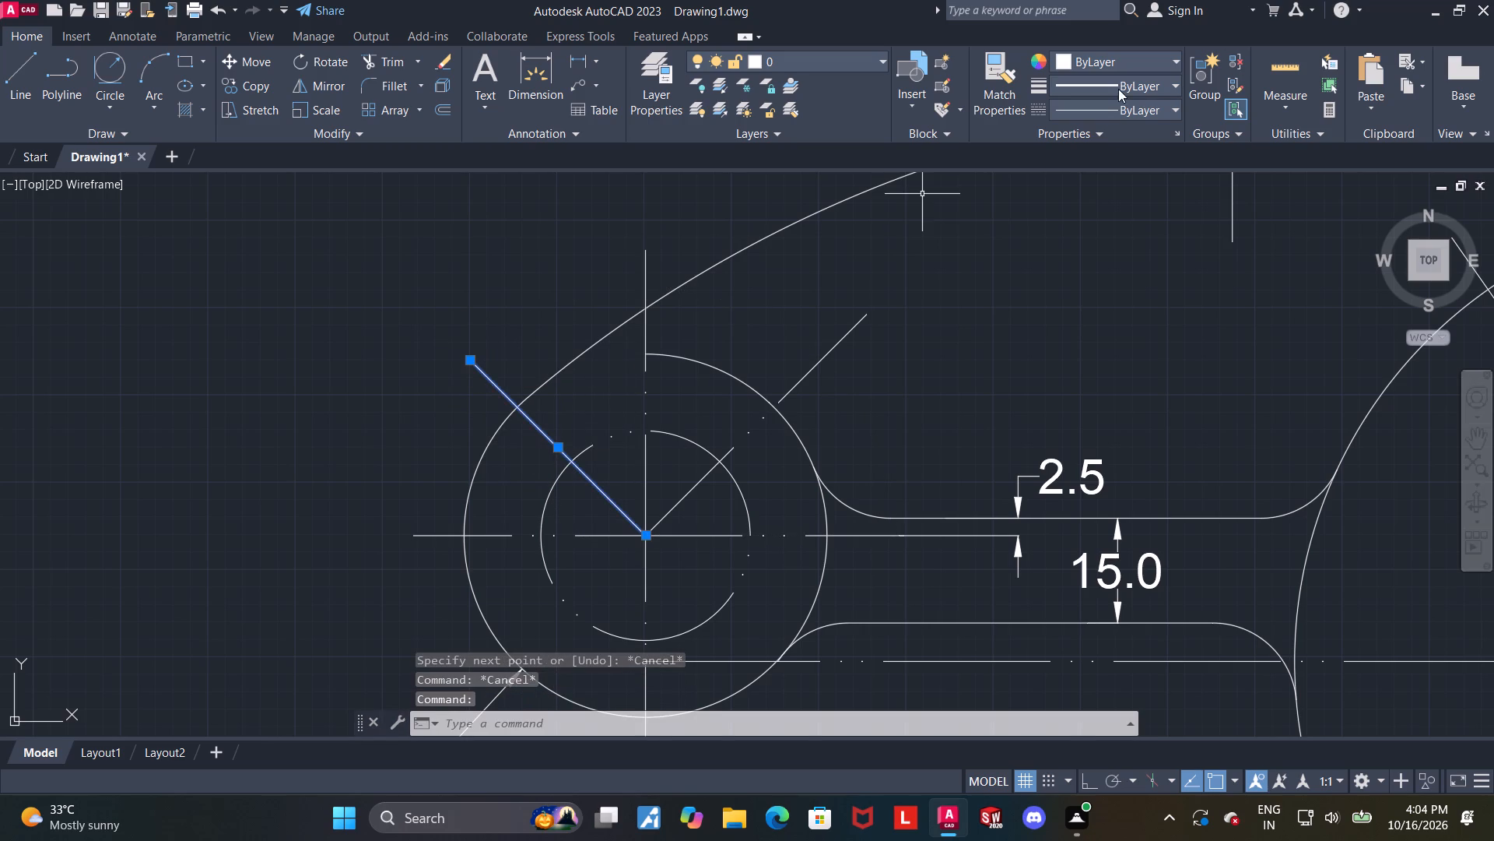
click(1115, 104)
click(1113, 168)
key(Escape)
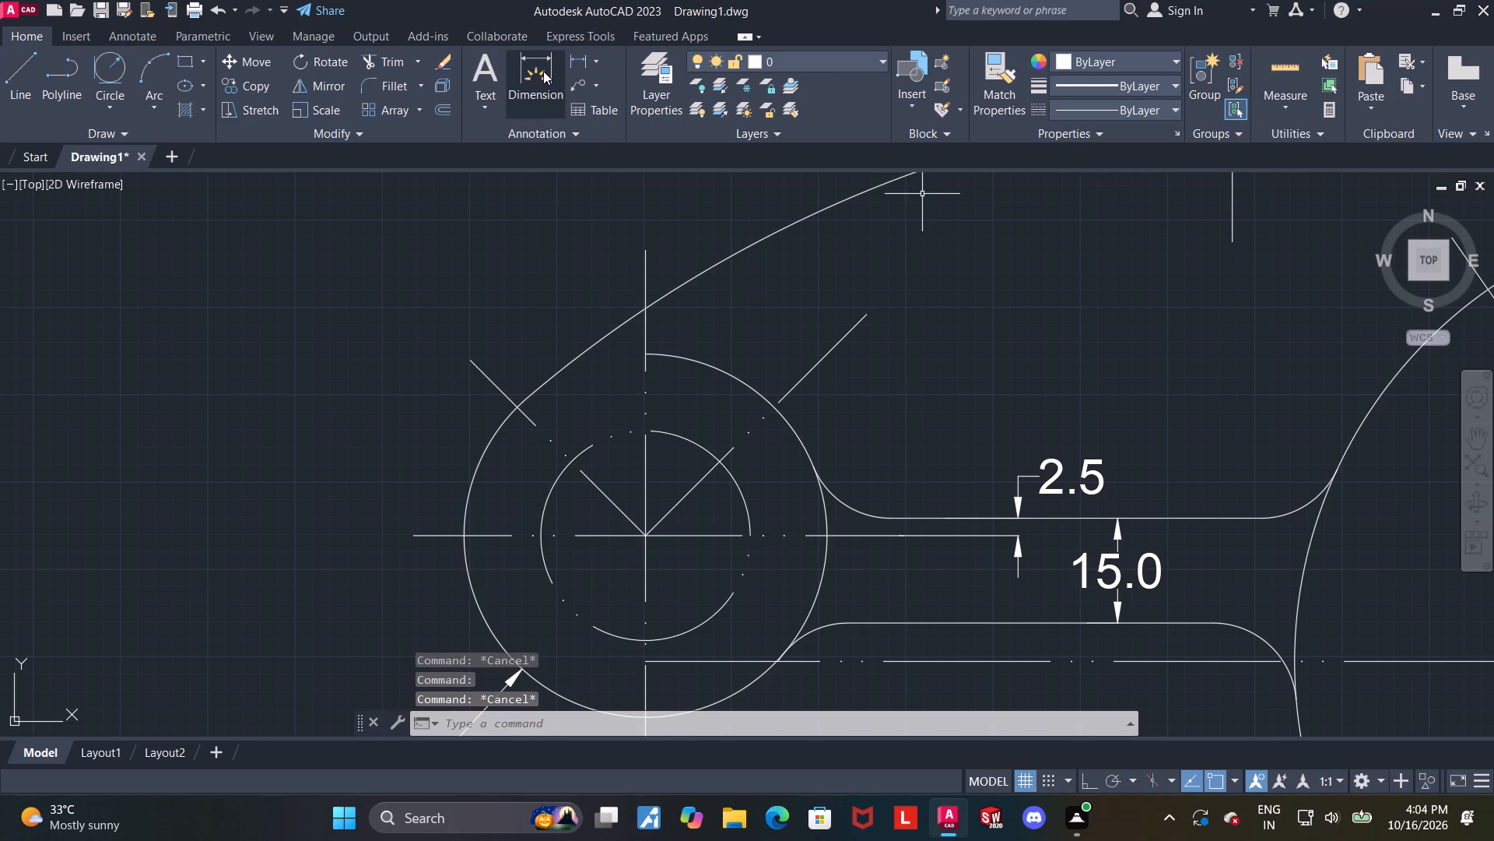
Draw a line about 36 long from the boss's centre toward the lower left, 135 degrees below the horizontal.
scroll(541, 96, down, 1)
middle_drag(630, 383, 595, 315)
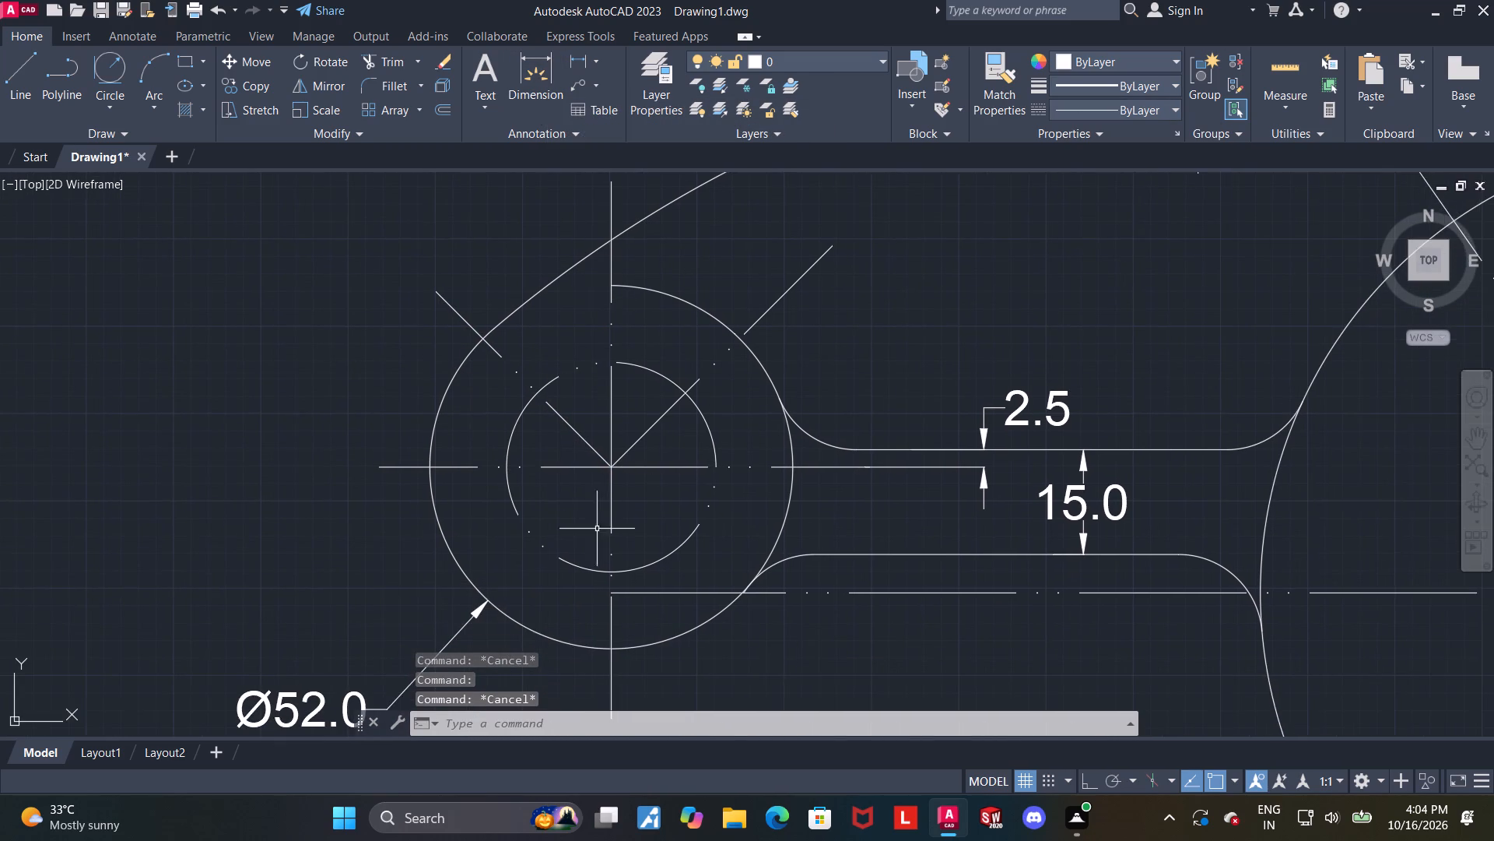
middle_drag(591, 516, 593, 434)
middle_drag(580, 473, 580, 450)
scroll(564, 450, up, 1)
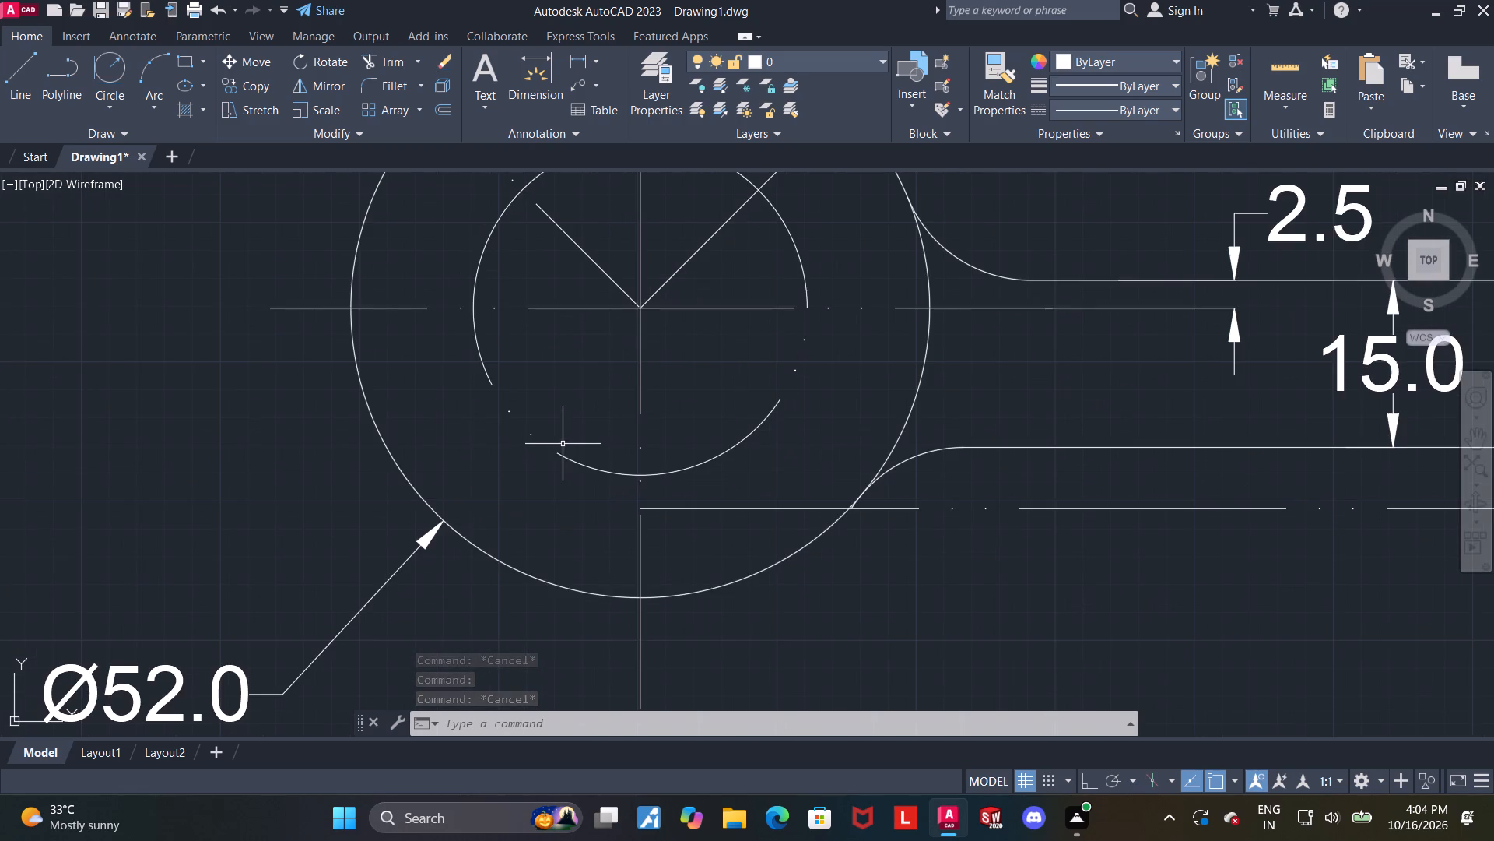
key(Escape)
click(14, 68)
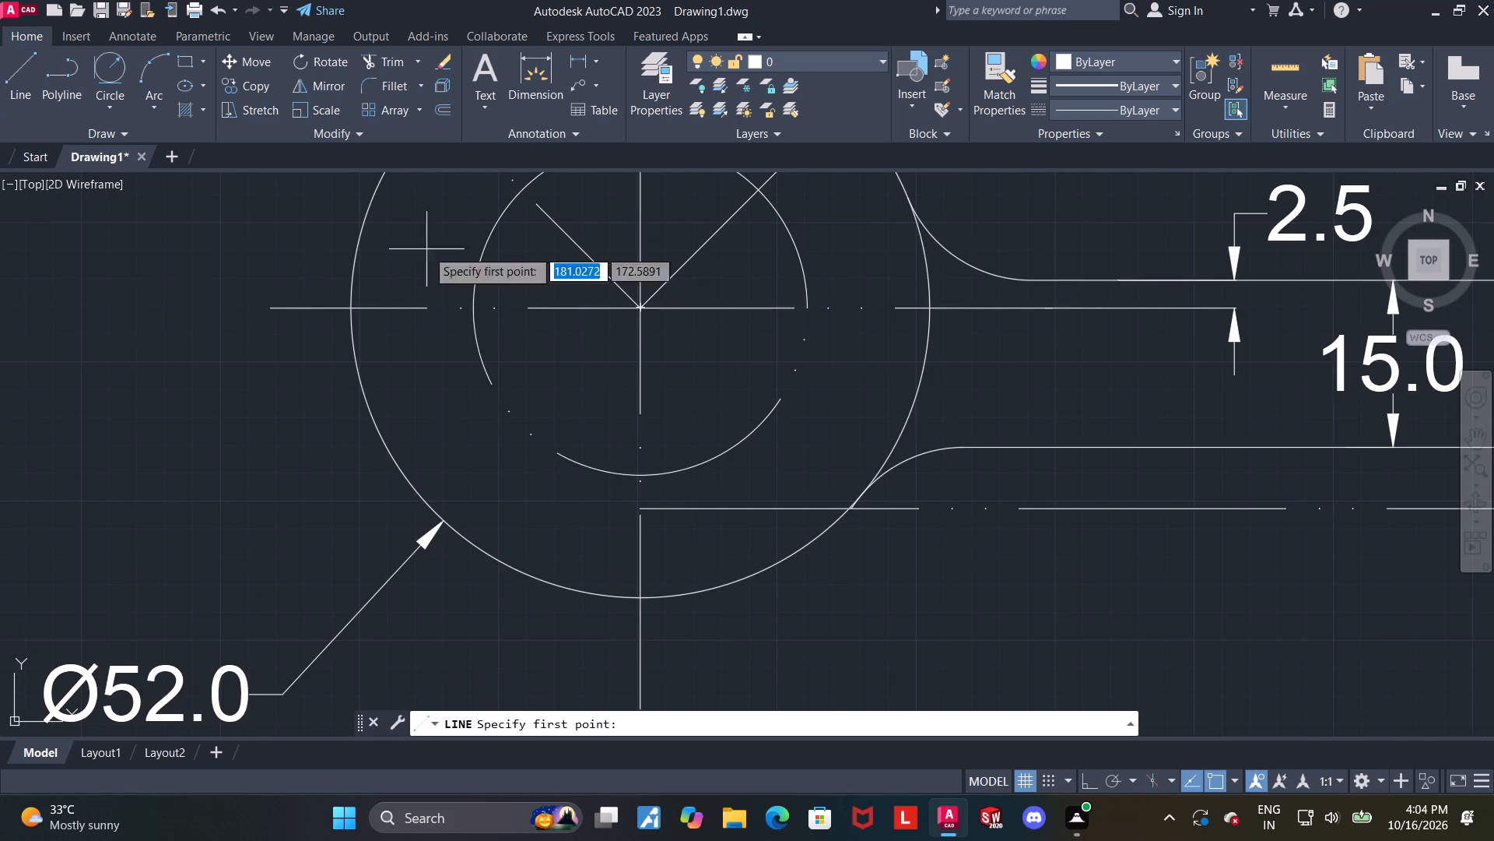
scroll(673, 313, up, 2)
scroll(554, 277, up, 4)
scroll(723, 415, up, 2)
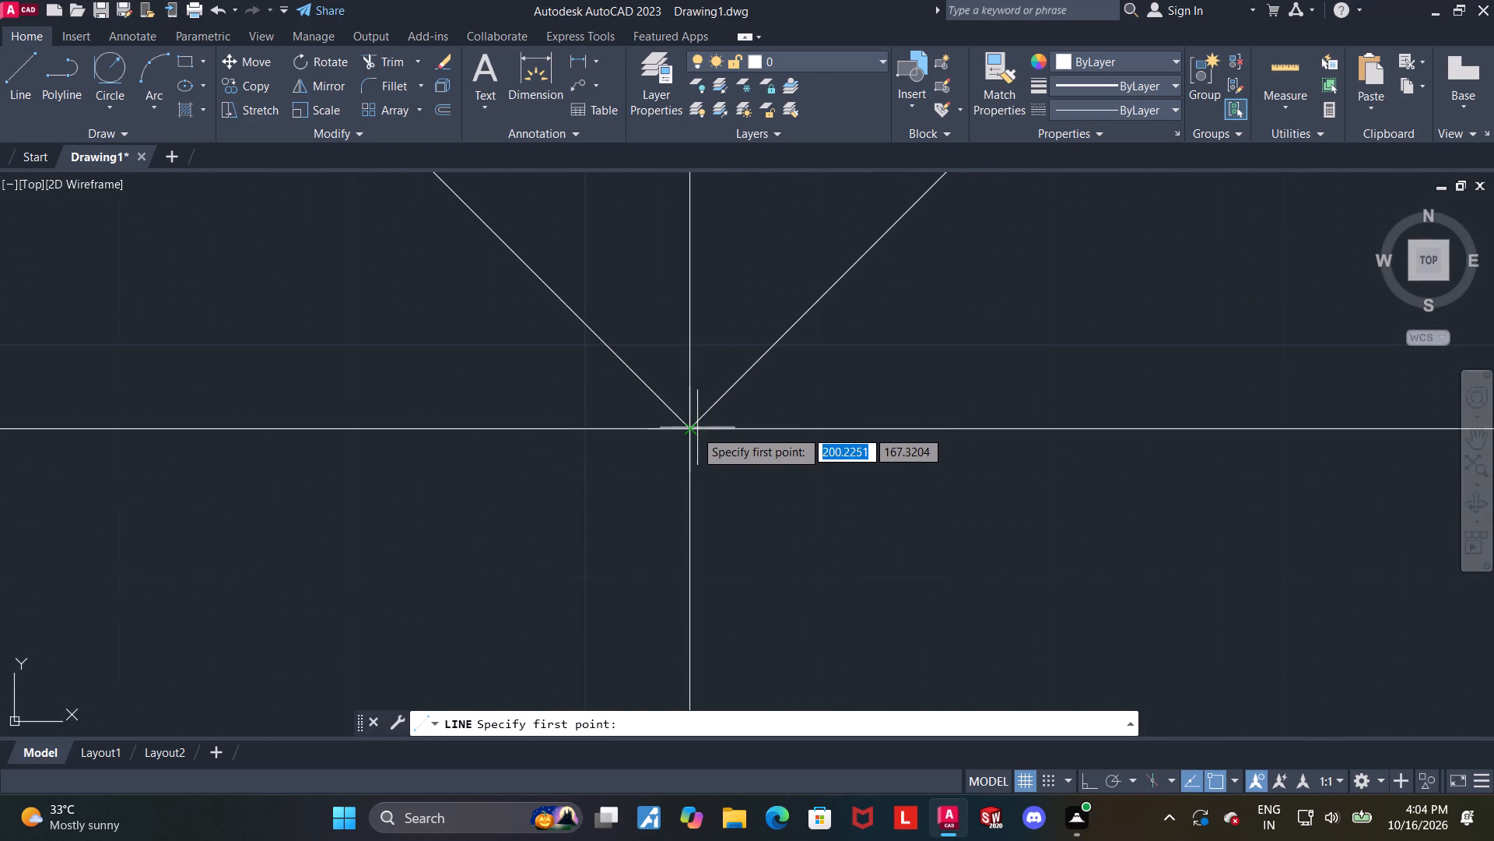
click(686, 435)
scroll(685, 438, down, 10)
key(Tab)
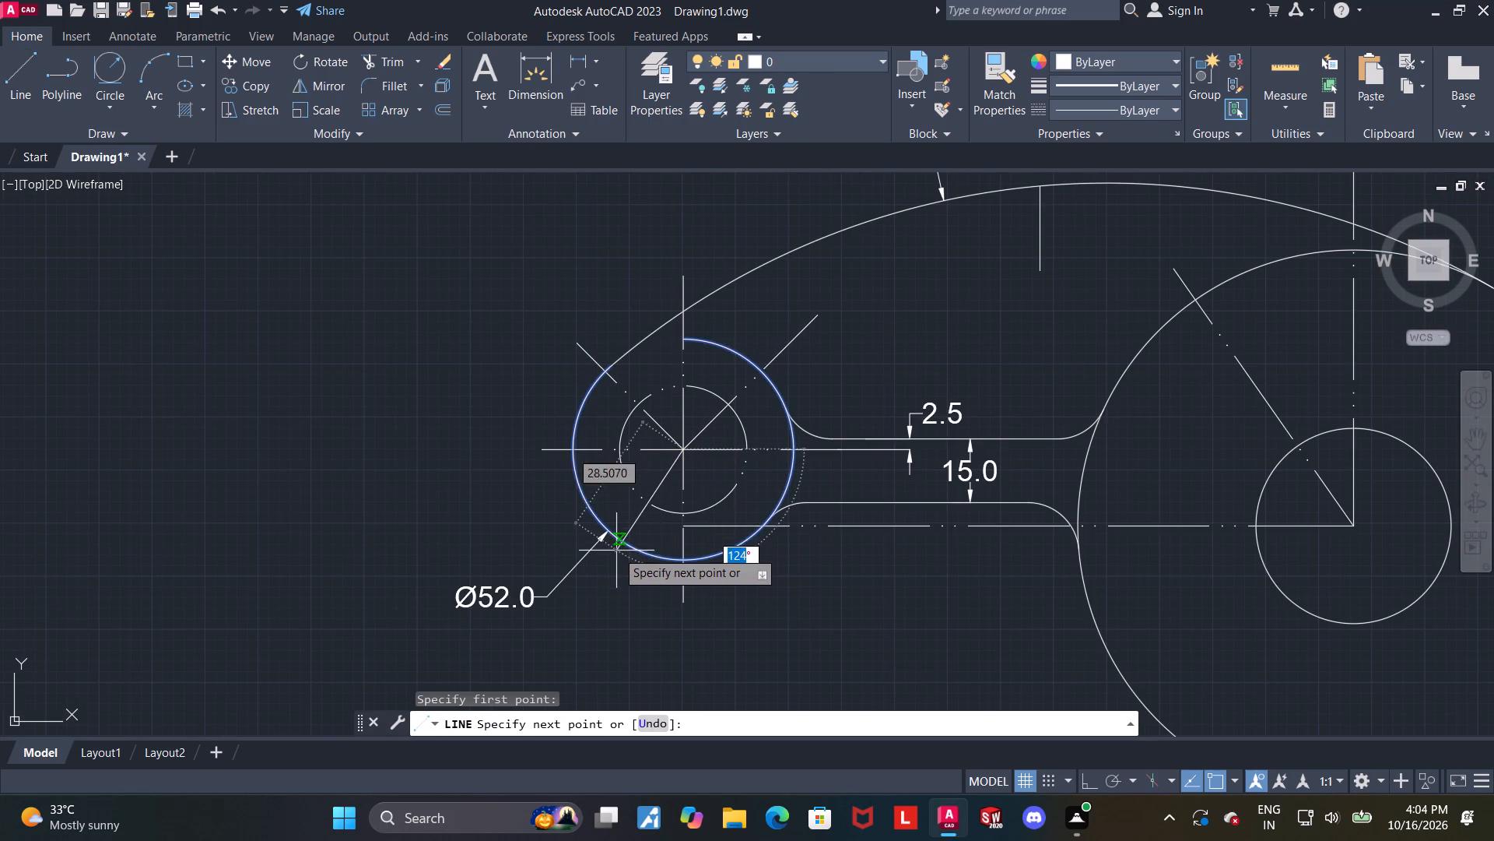
text(135)
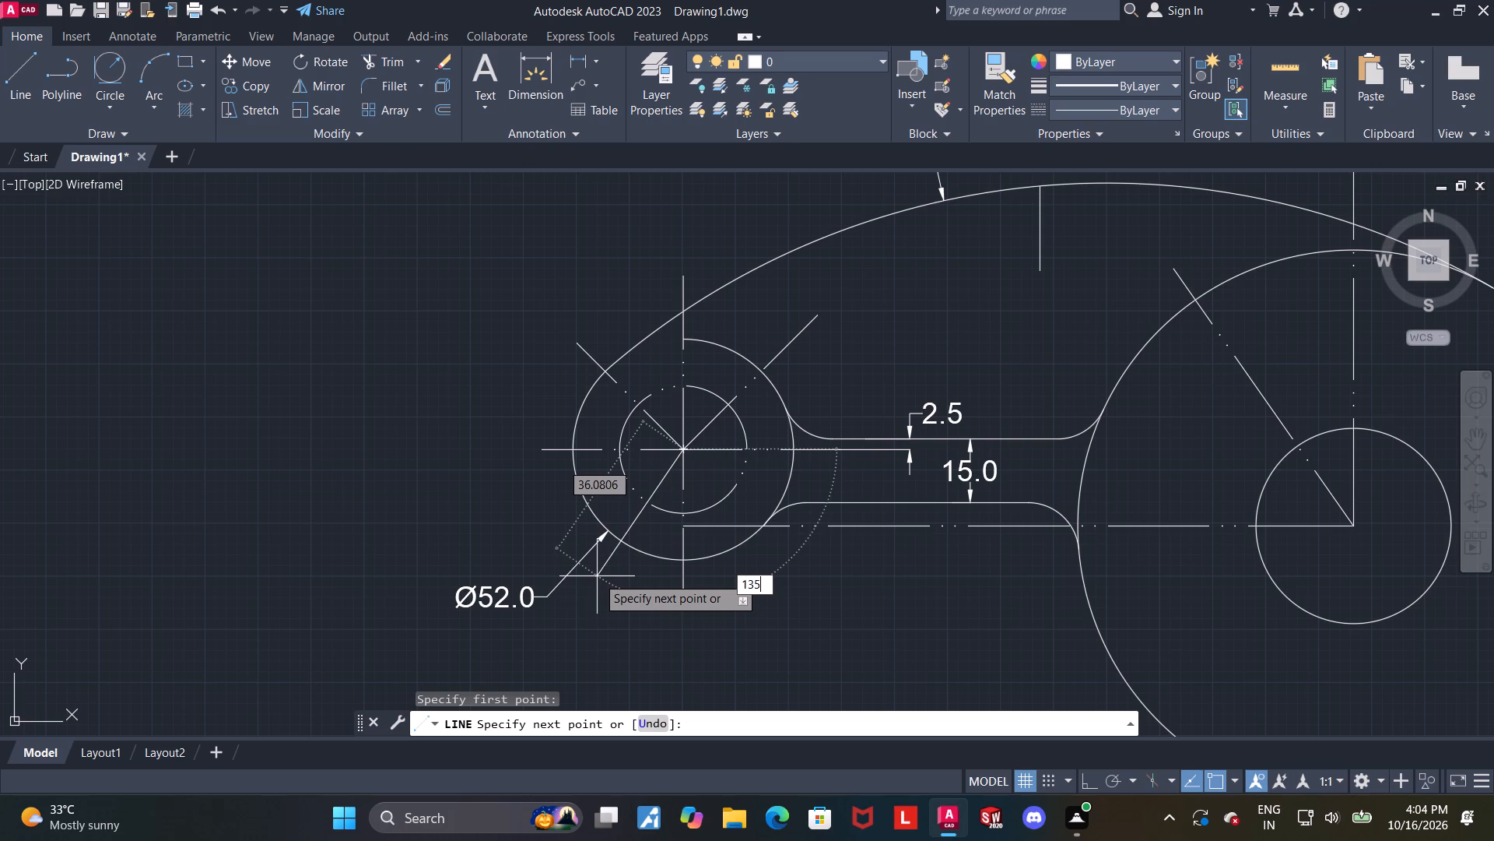
key(Return)
key(Escape)
key(Escape)
key(Escape)
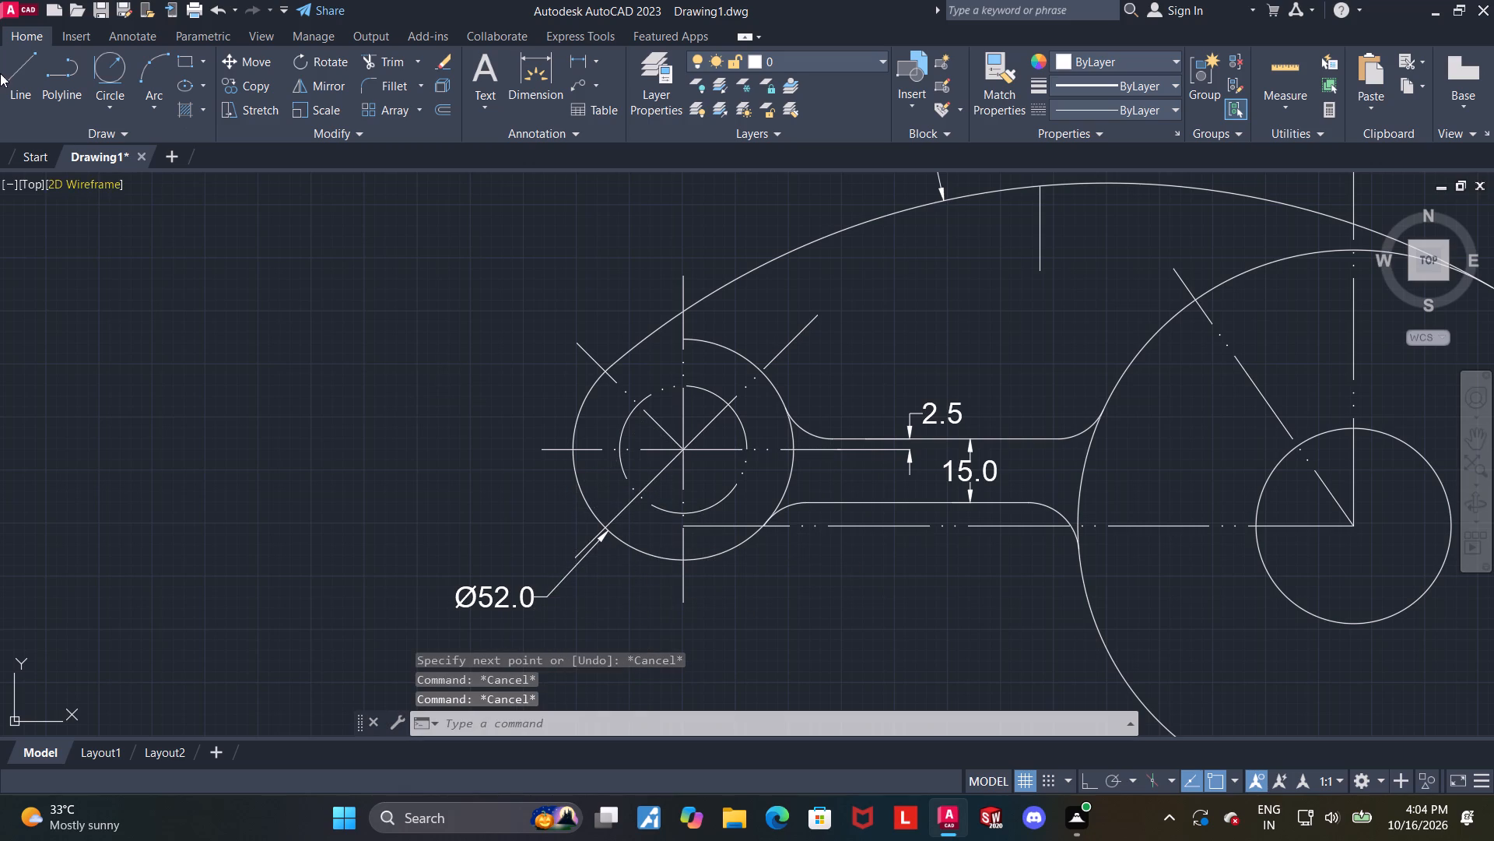
Draw a line about 41 long from the boss's centre toward the lower right, 45 degrees below the horizontal.
click(14, 68)
scroll(683, 432, up, 3)
scroll(693, 524, up, 2)
scroll(627, 459, up, 4)
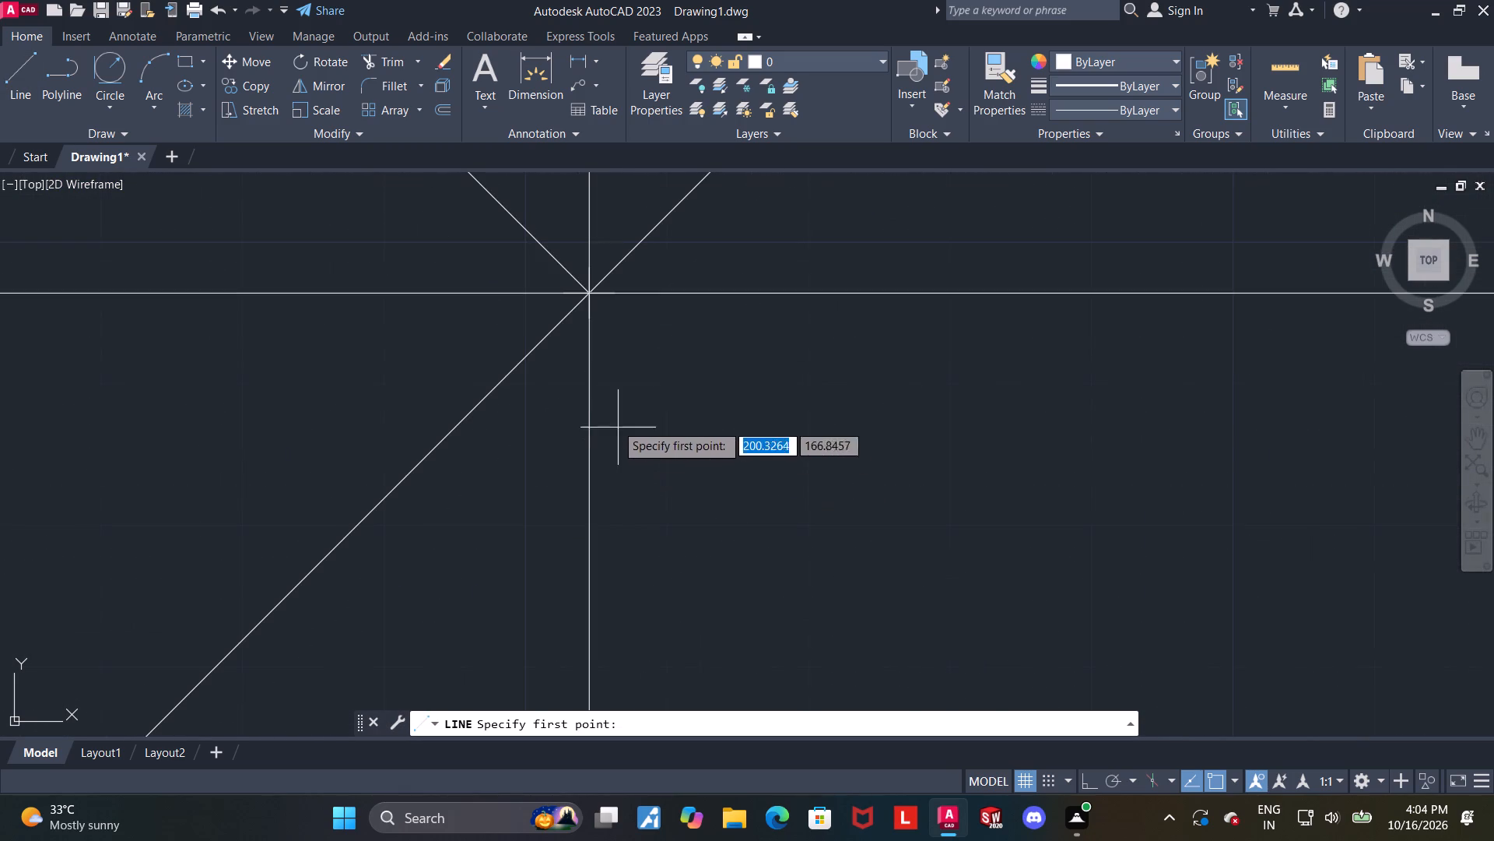
drag(586, 288, 605, 305)
scroll(714, 392, down, 9)
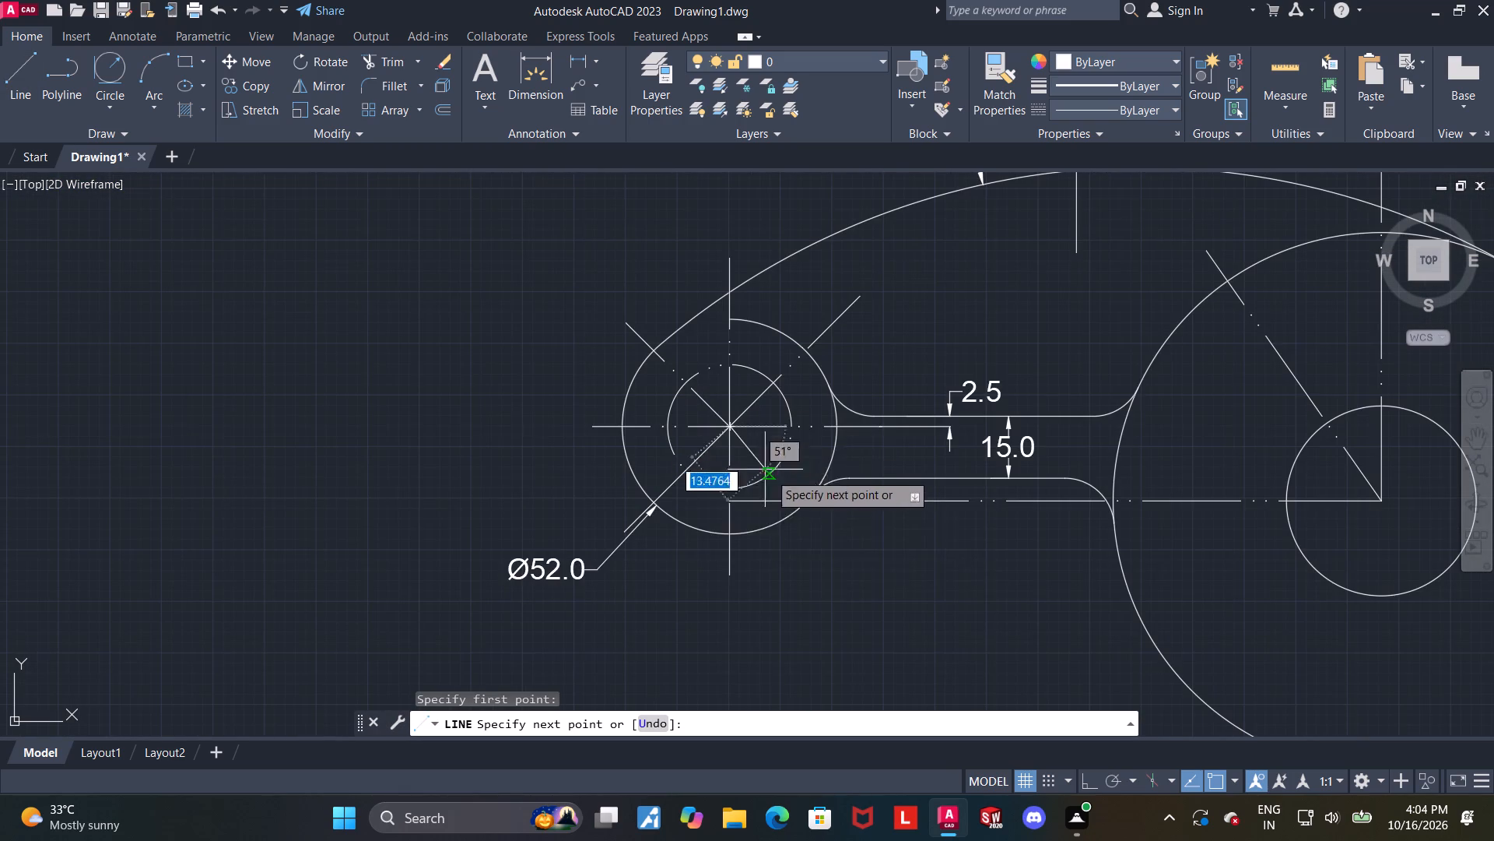
key(Tab)
text(45)
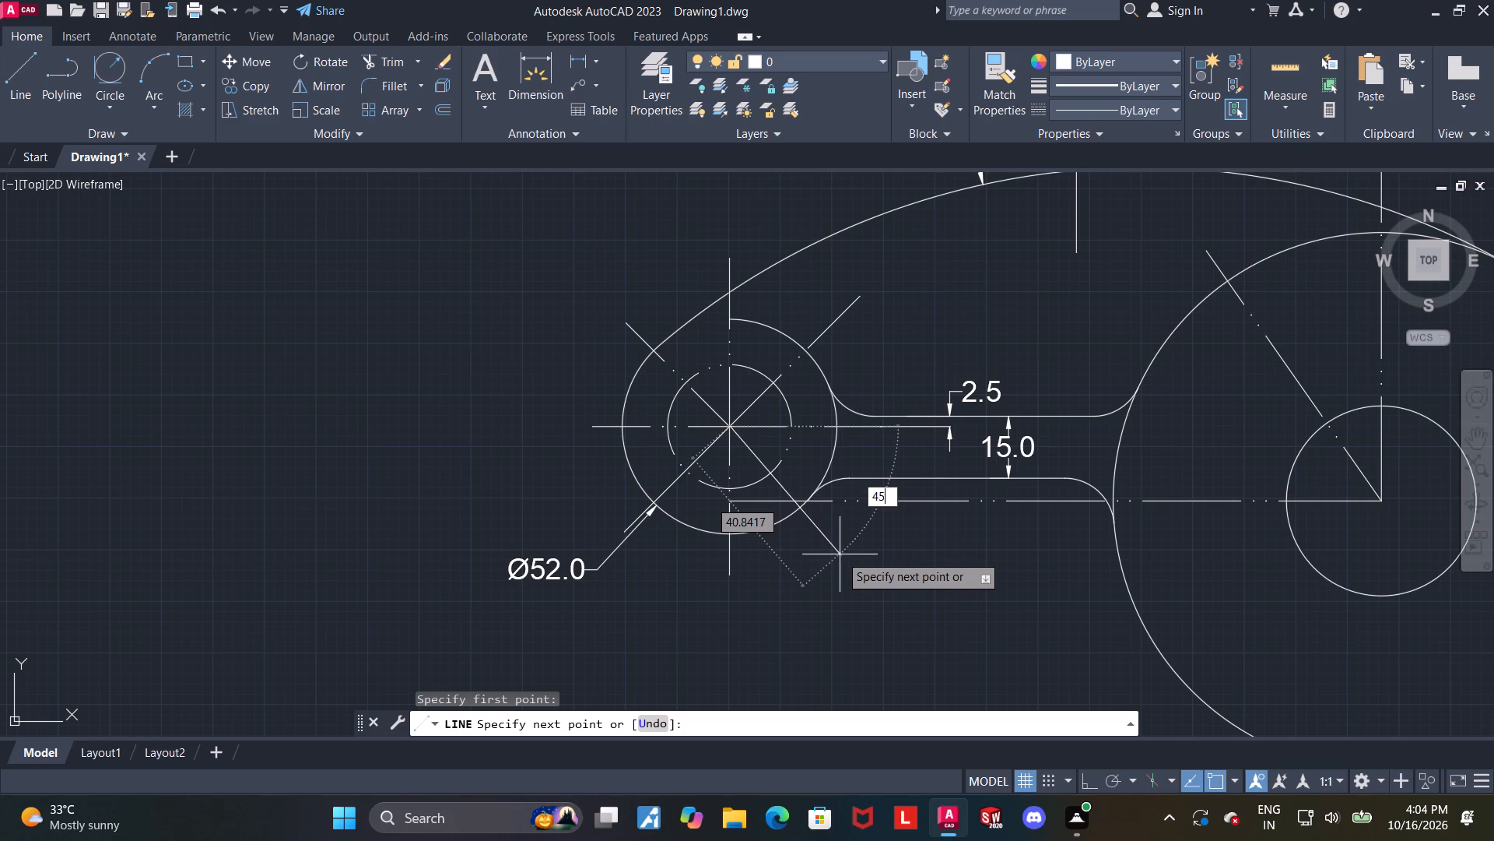
key(Return)
key(Escape)
key(Escape)
Change the two lower angled lines at the boss to the ACAD dash-dot linetype.
scroll(699, 406, up, 2)
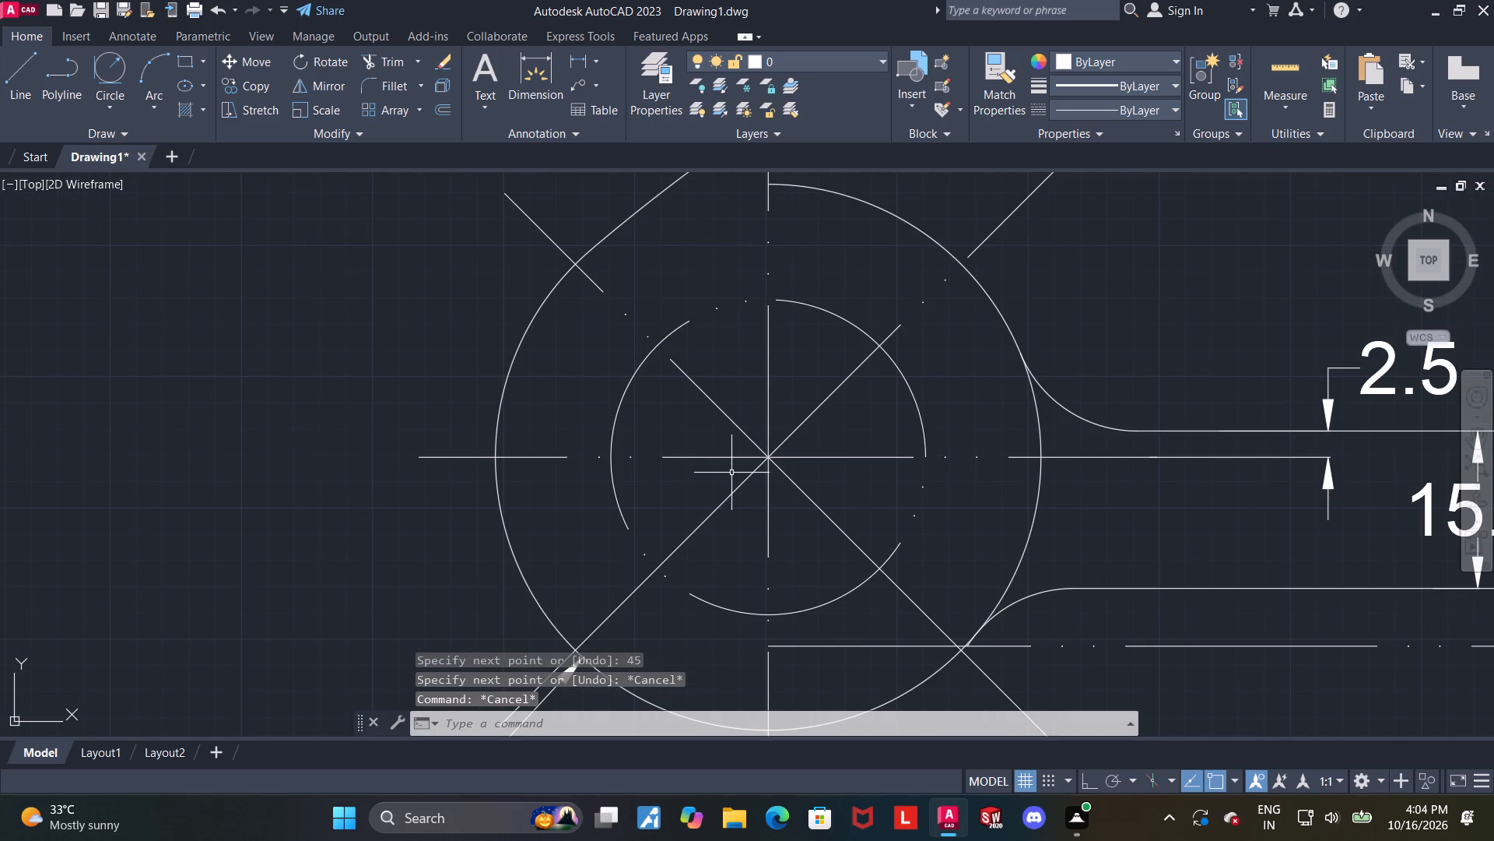
click(736, 490)
click(795, 479)
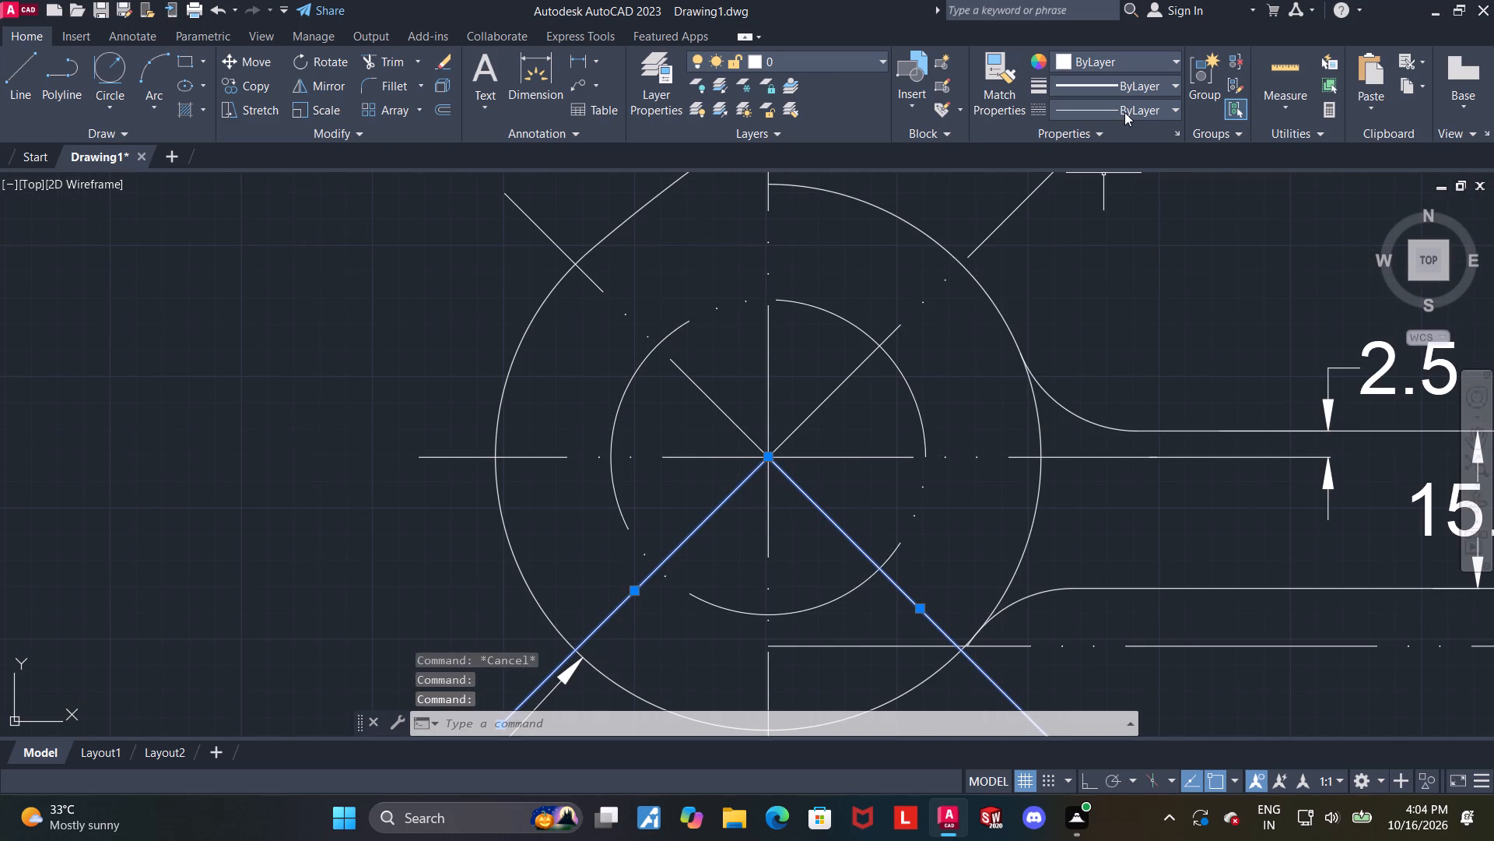
click(1124, 111)
click(1128, 172)
key(Escape)
Join each pair of opposite angled lines through the boss's centre into a single diagonal centreline.
click(753, 441)
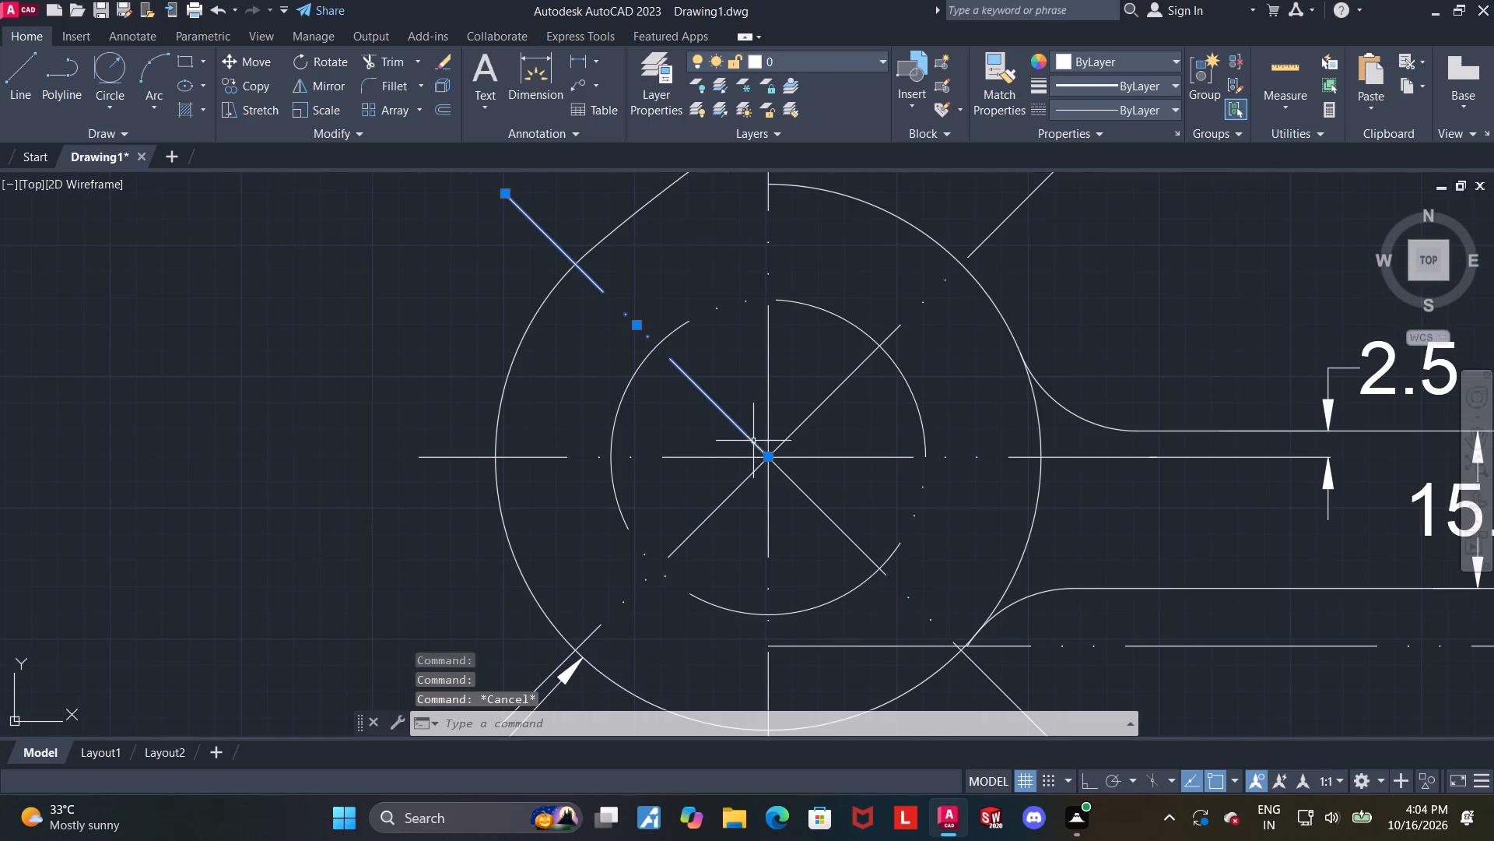
click(791, 476)
key(j)
key(Return)
key(Escape)
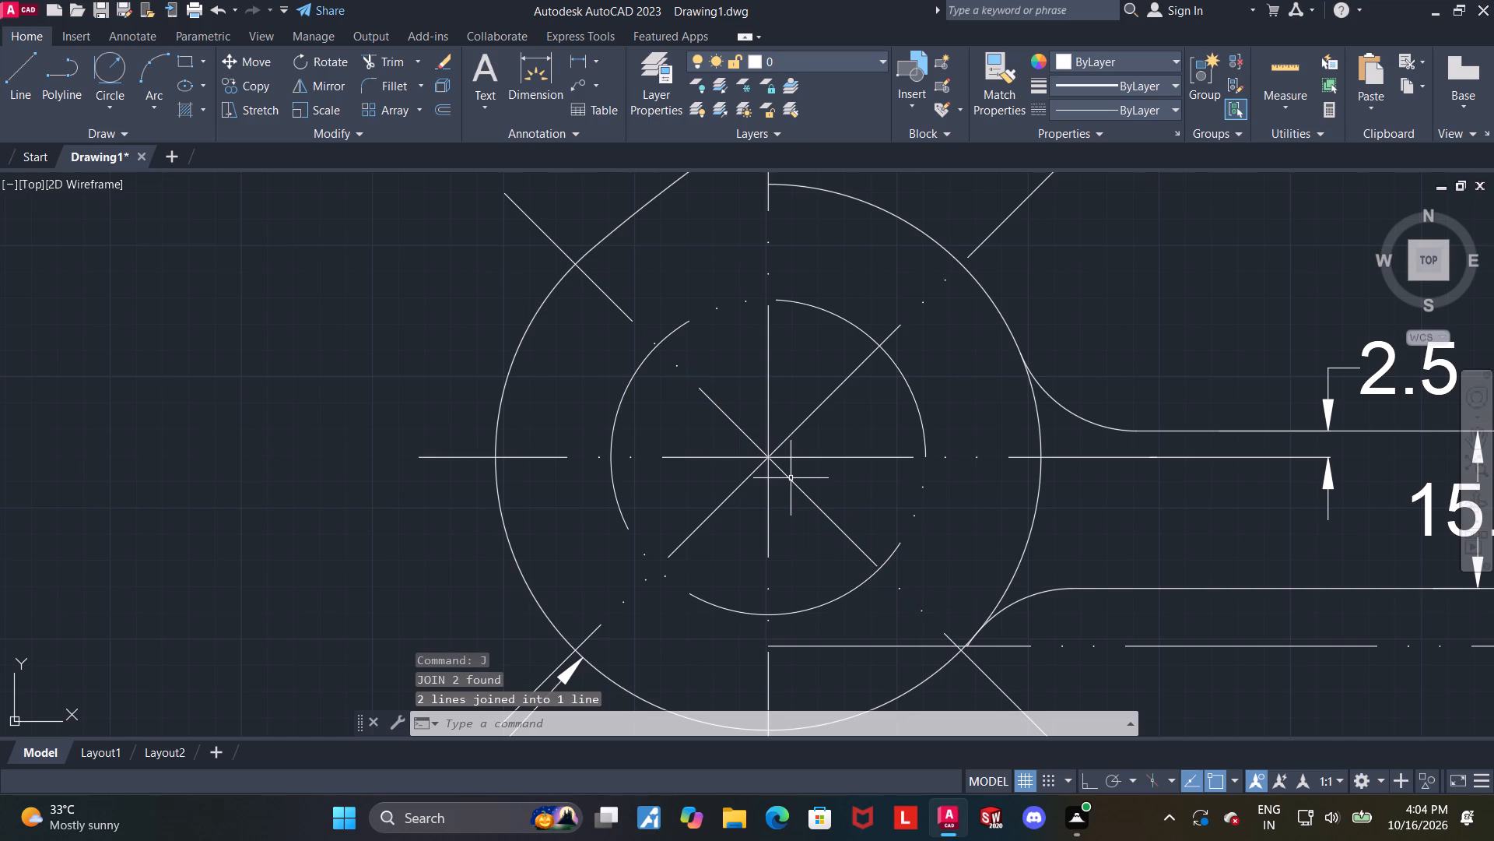
click(804, 421)
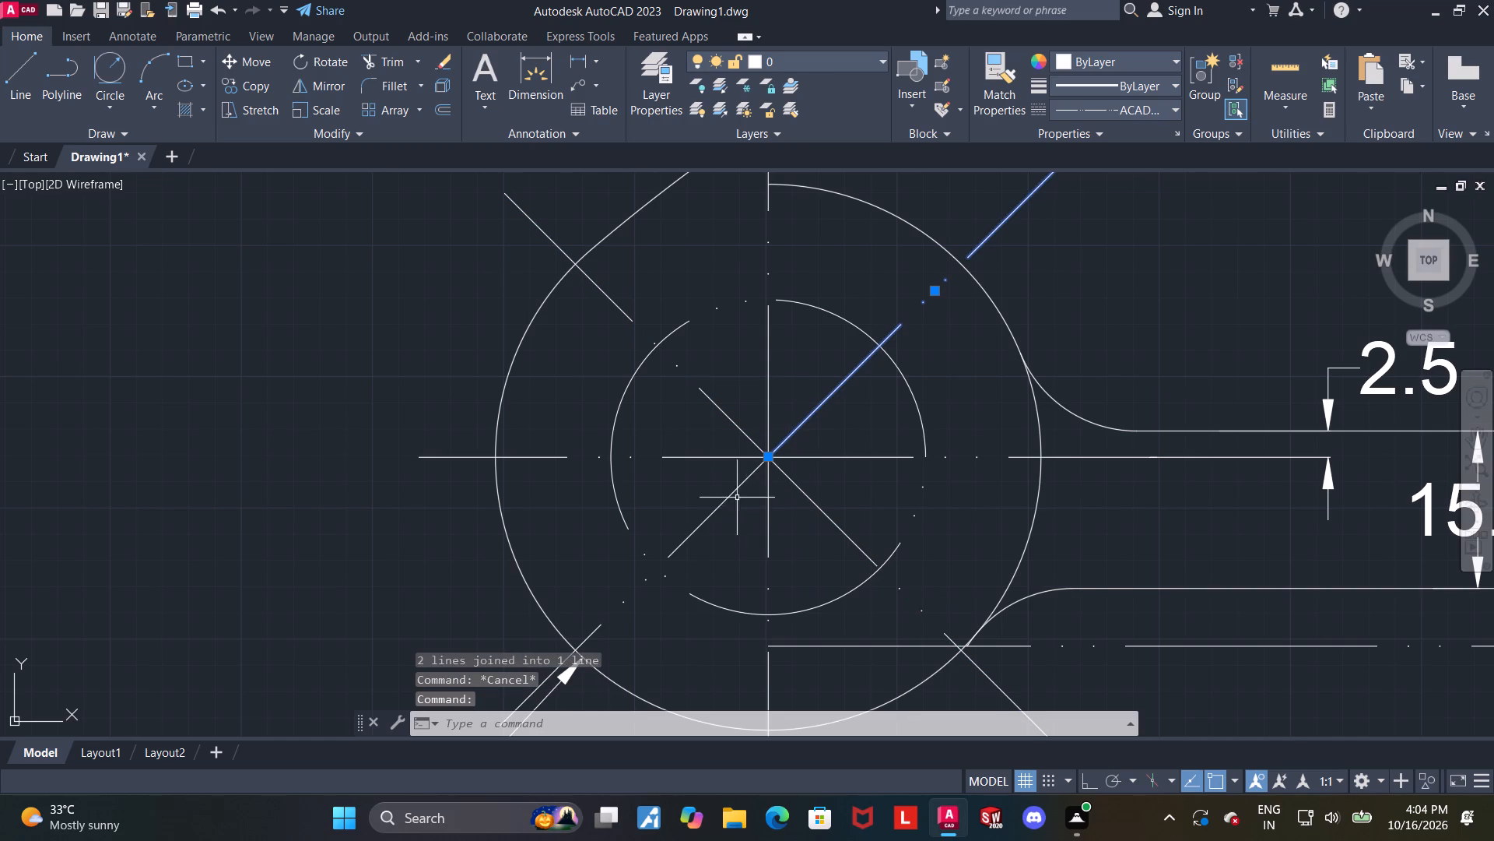
click(731, 494)
key(j)
key(Return)
key(Escape)
Offset the upper R180 arc inward by 20.
scroll(724, 495, down, 1)
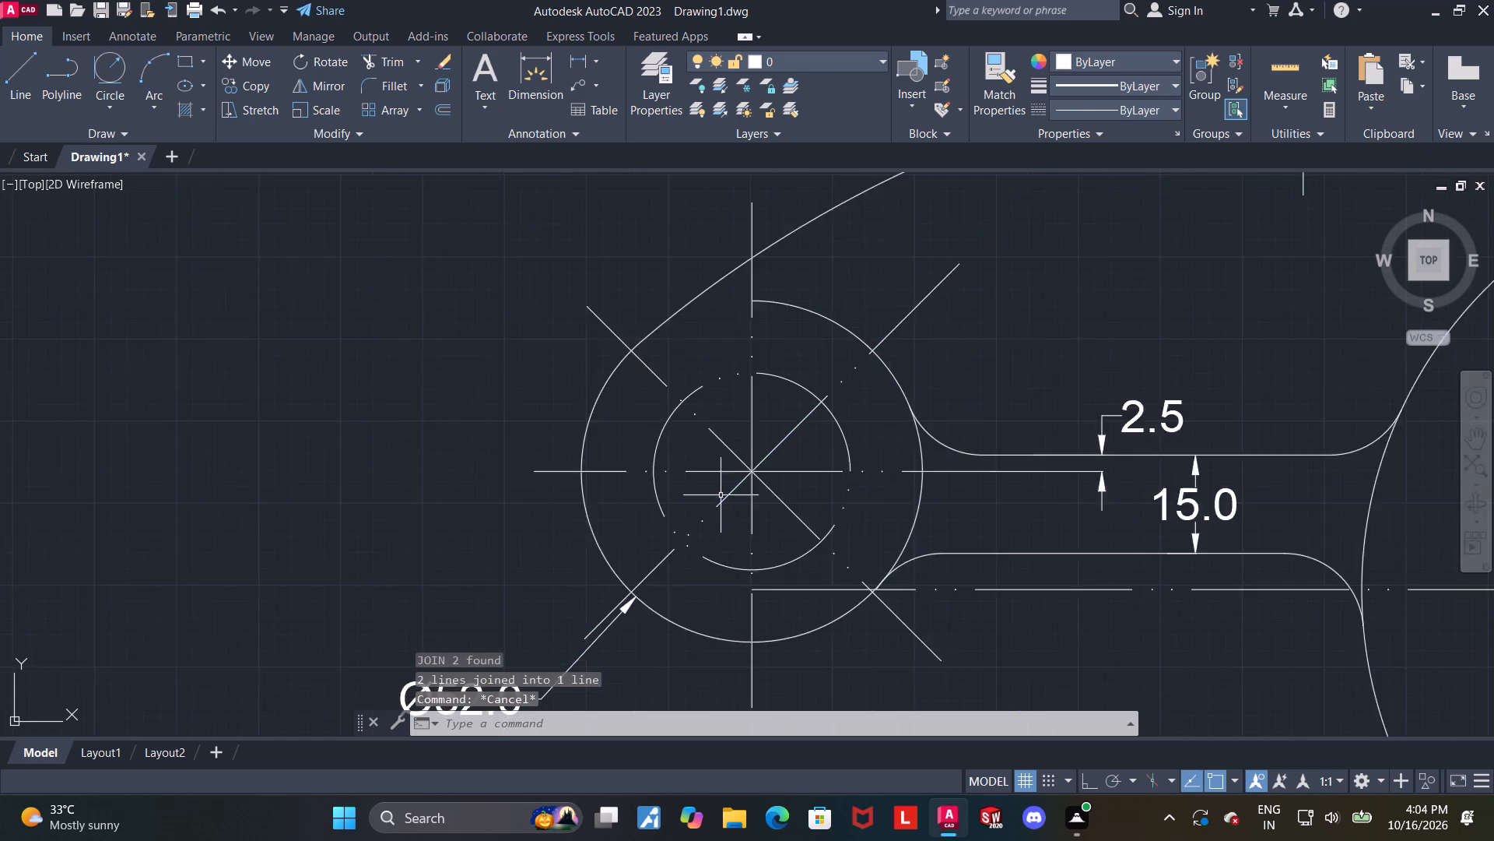
scroll(717, 496, down, 1)
scroll(1179, 404, up, 1)
middle_drag(1162, 406, 663, 451)
scroll(663, 451, down, 1)
middle_drag(591, 437, 679, 401)
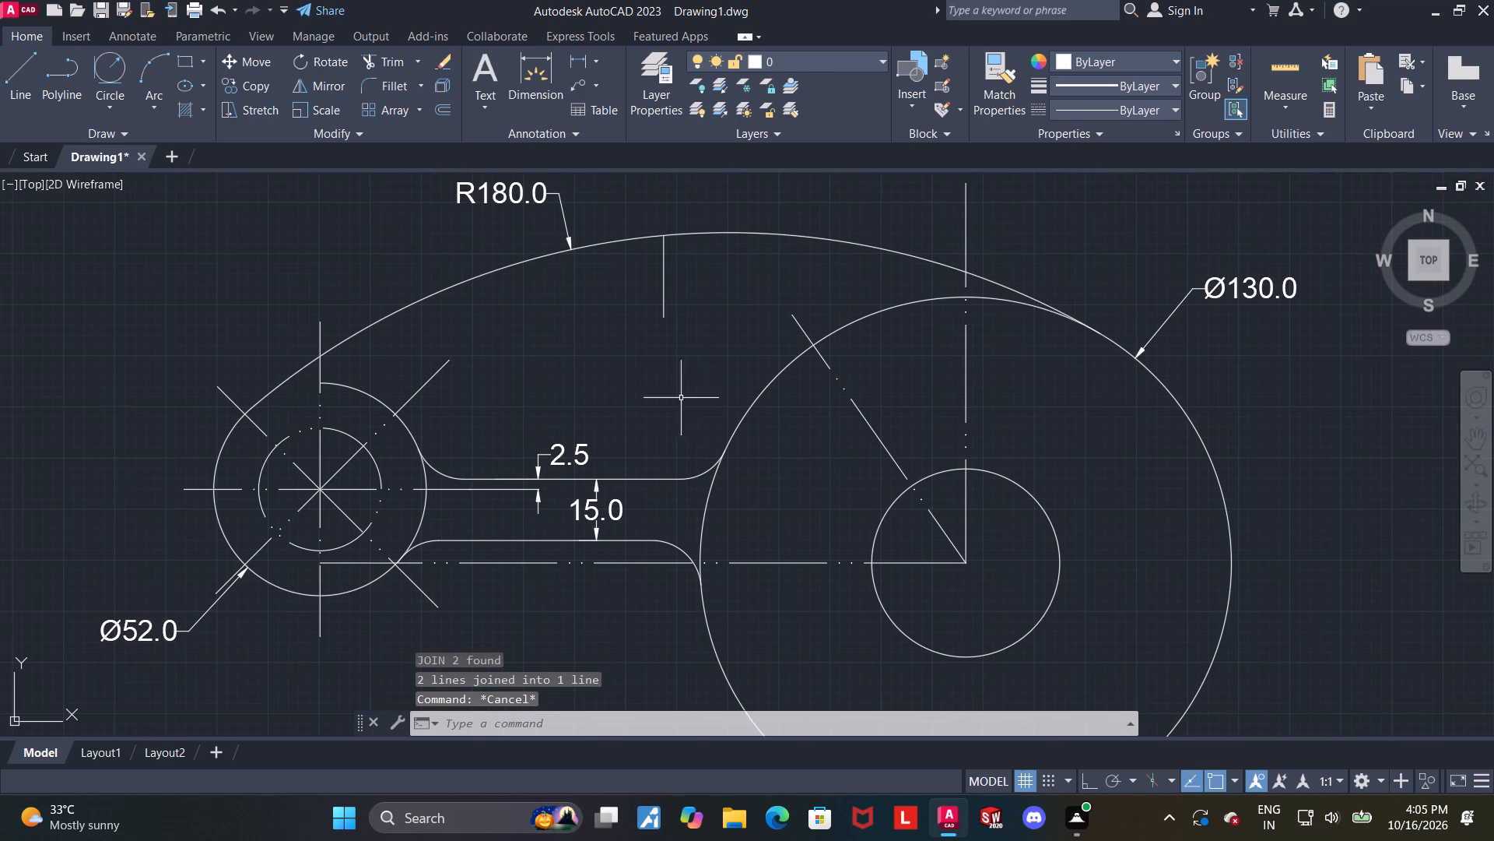
scroll(620, 369, up, 1)
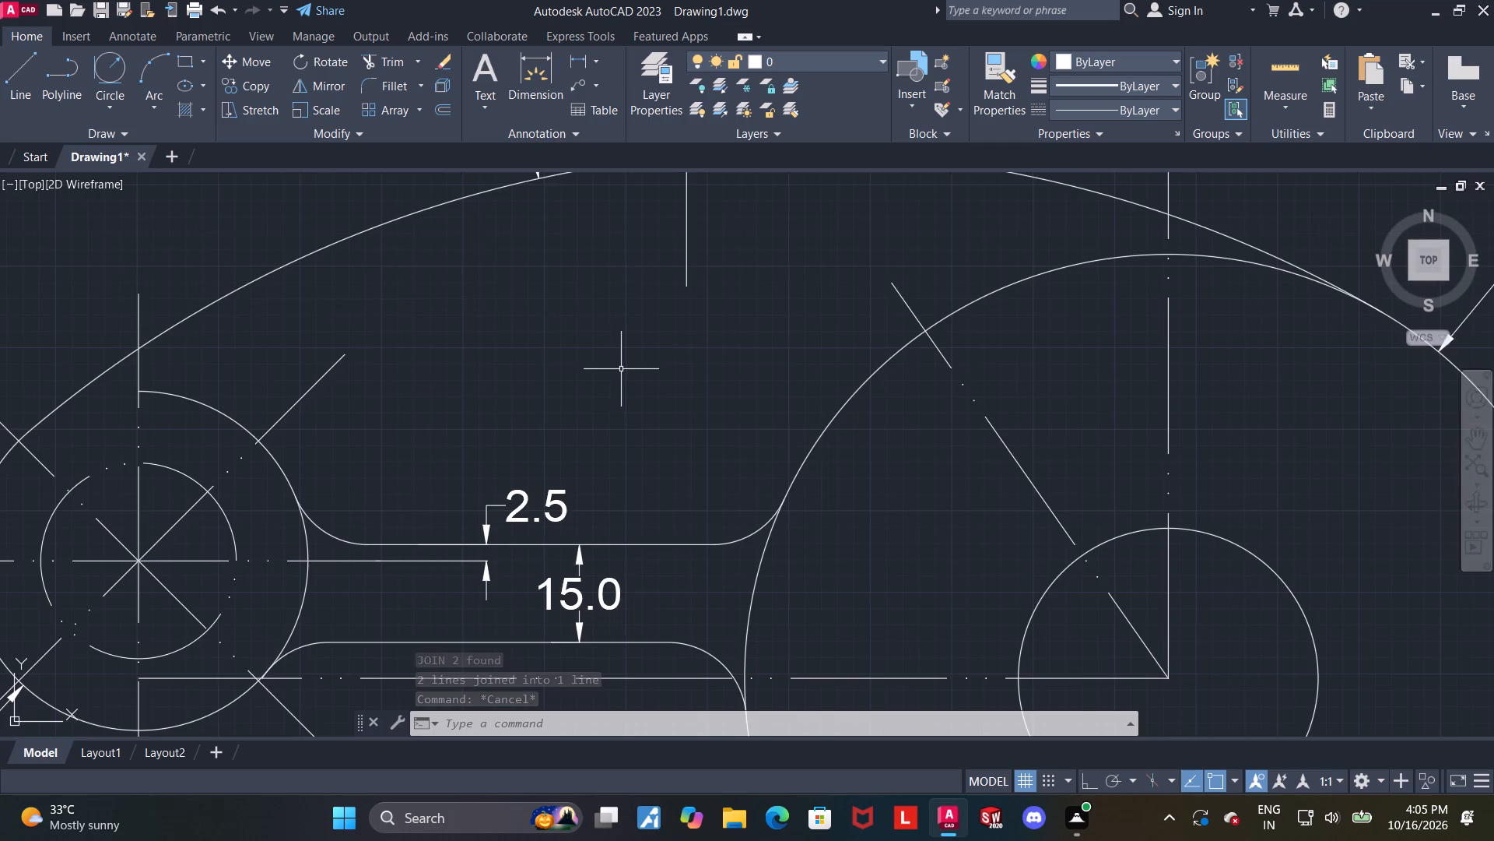
middle_drag(622, 370, 764, 399)
key(Escape)
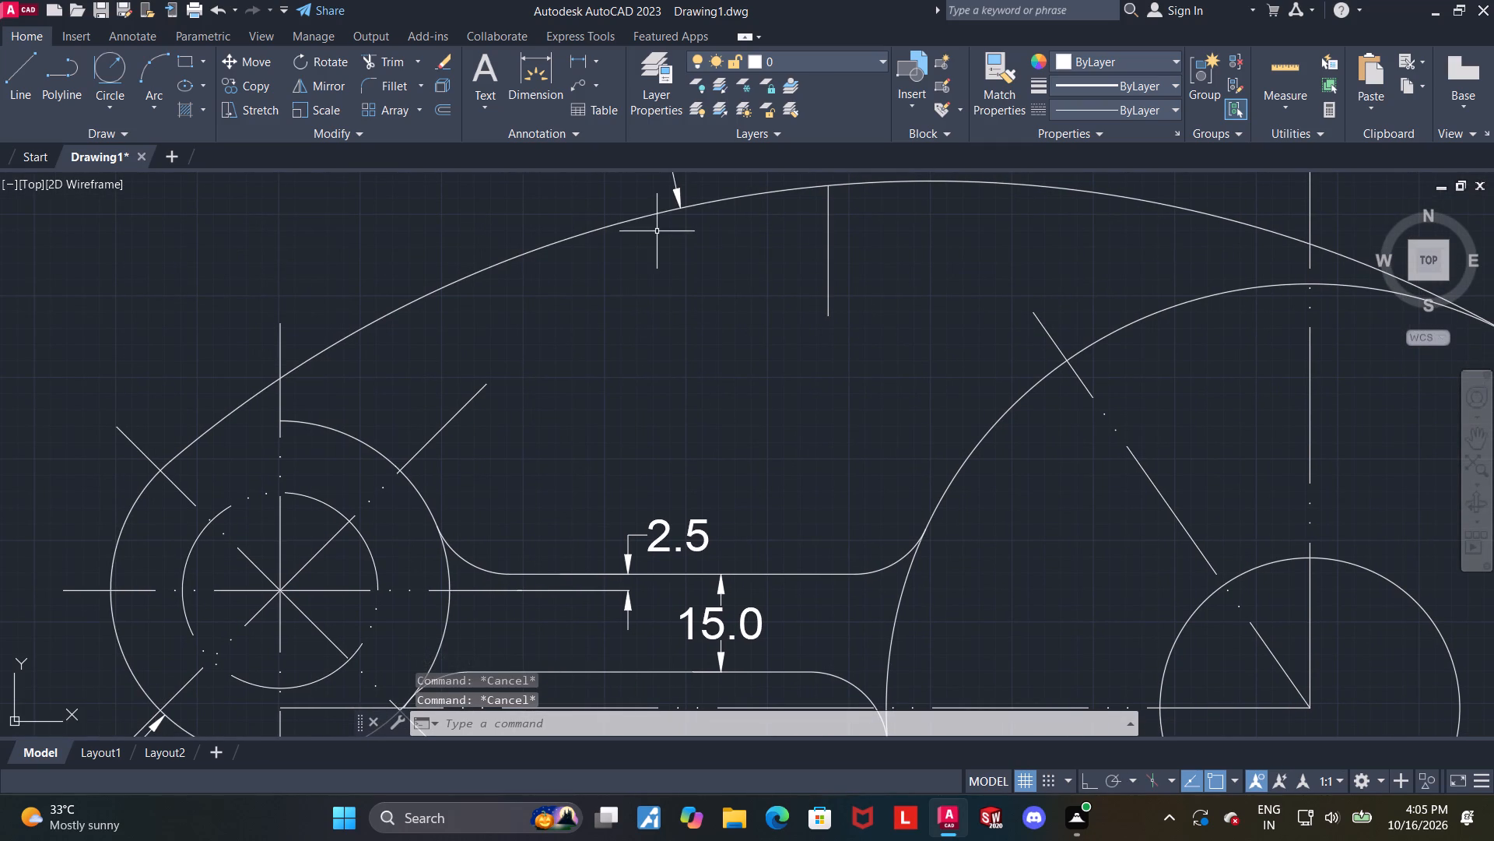
click(651, 220)
key(Escape)
click(643, 216)
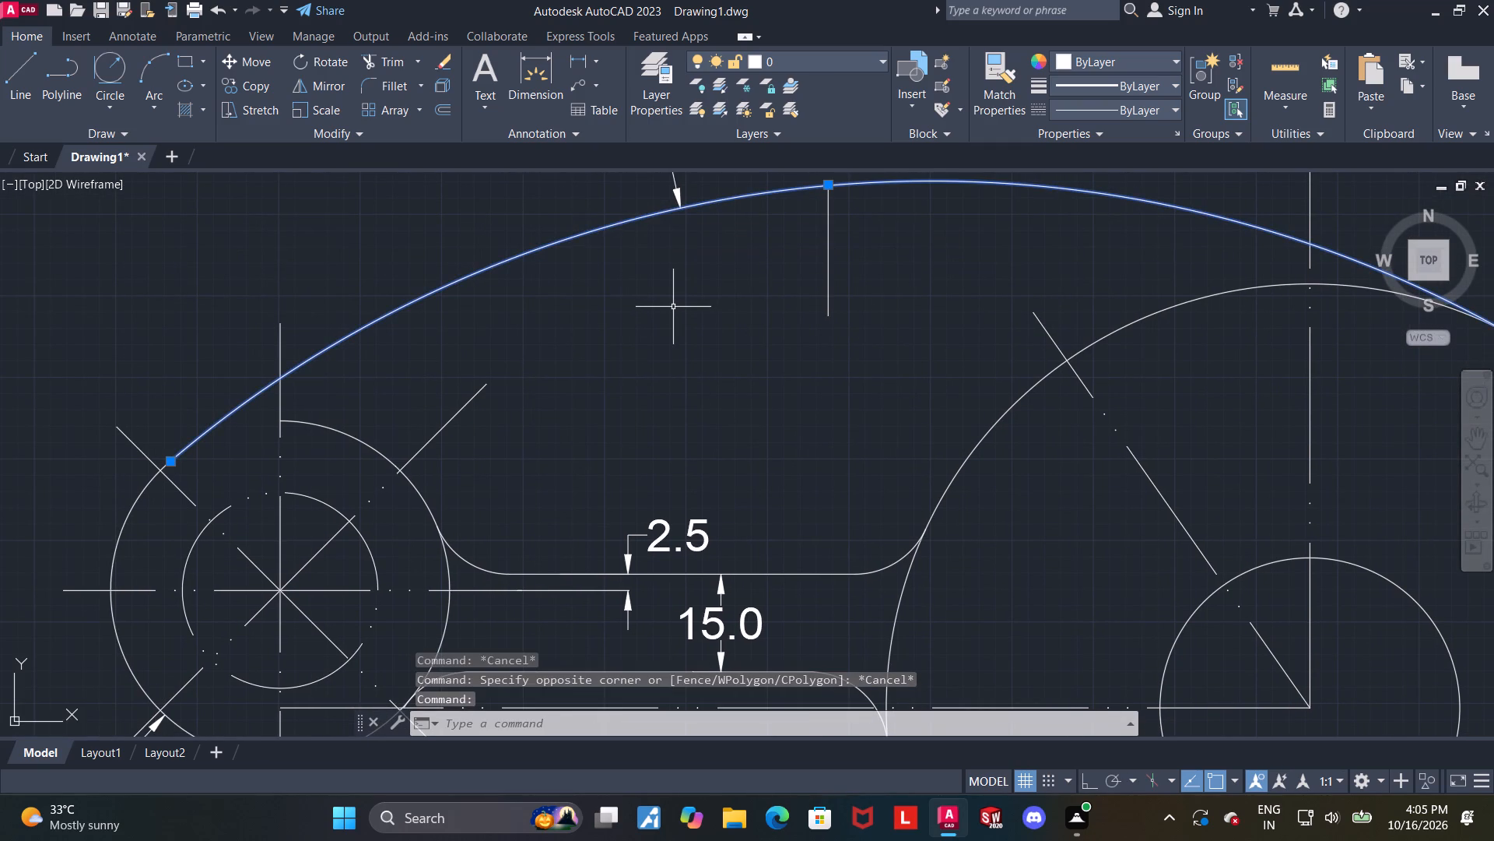
text(offset)
key(Return)
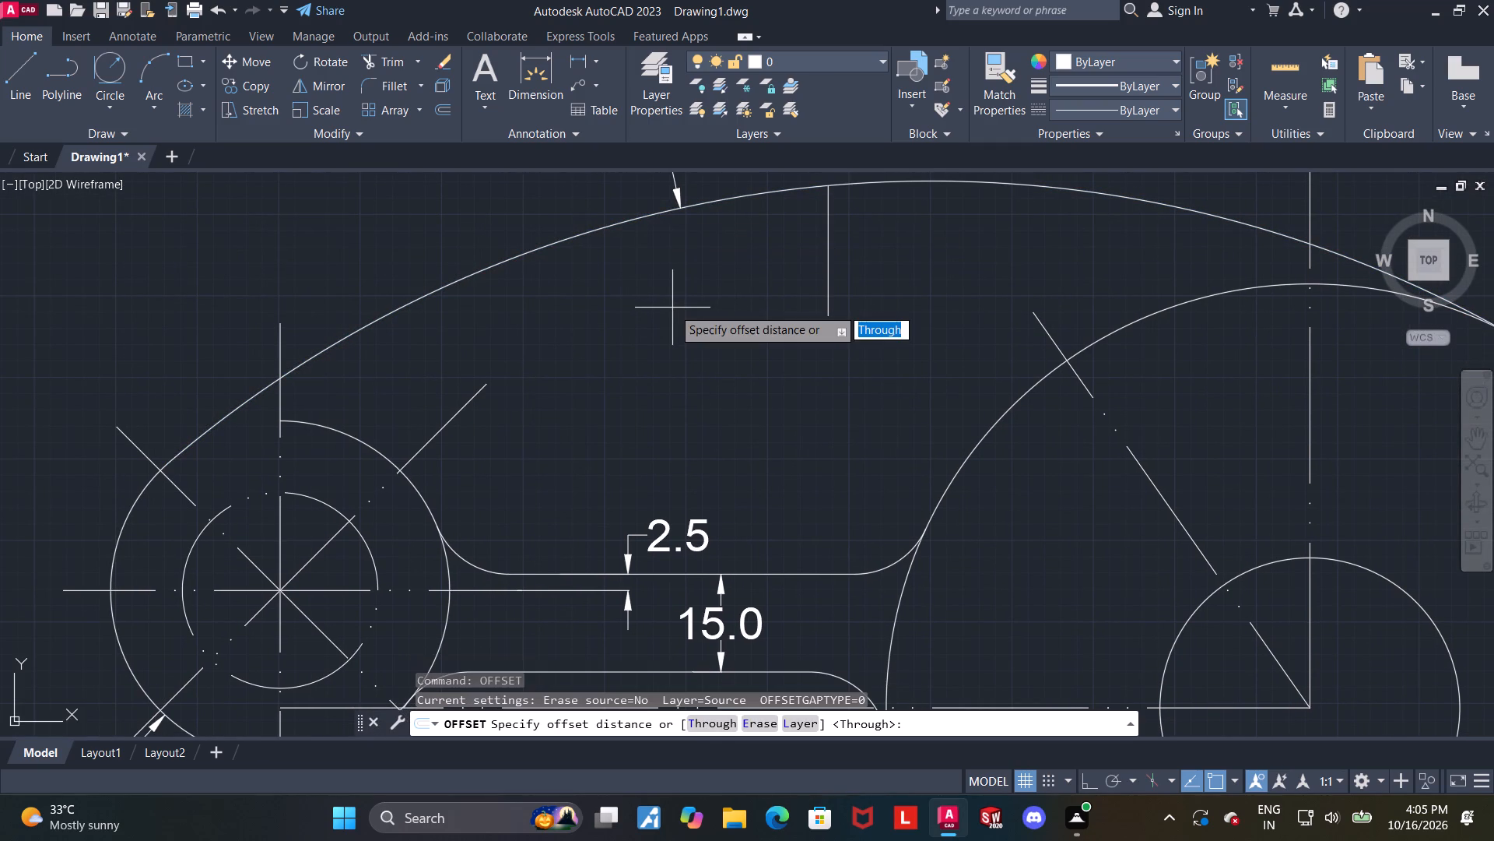
key(Return)
text(20)
key(Return)
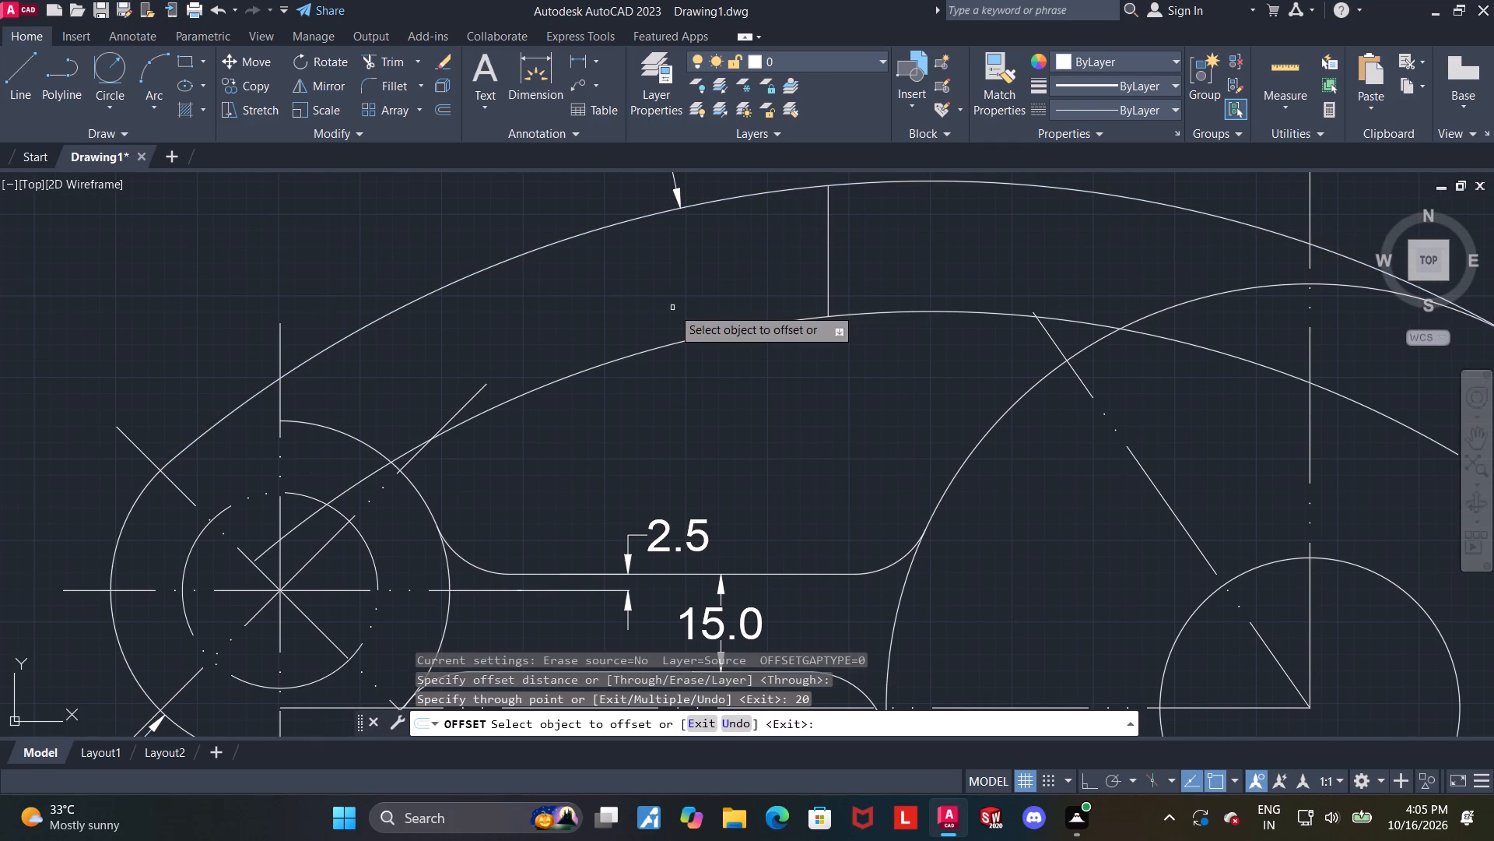
key(Escape)
Trim the inner offset arc back to the boss's outer circle and the 130-diameter circle, and erase the leftover pieces inside both circles.
click(389, 58)
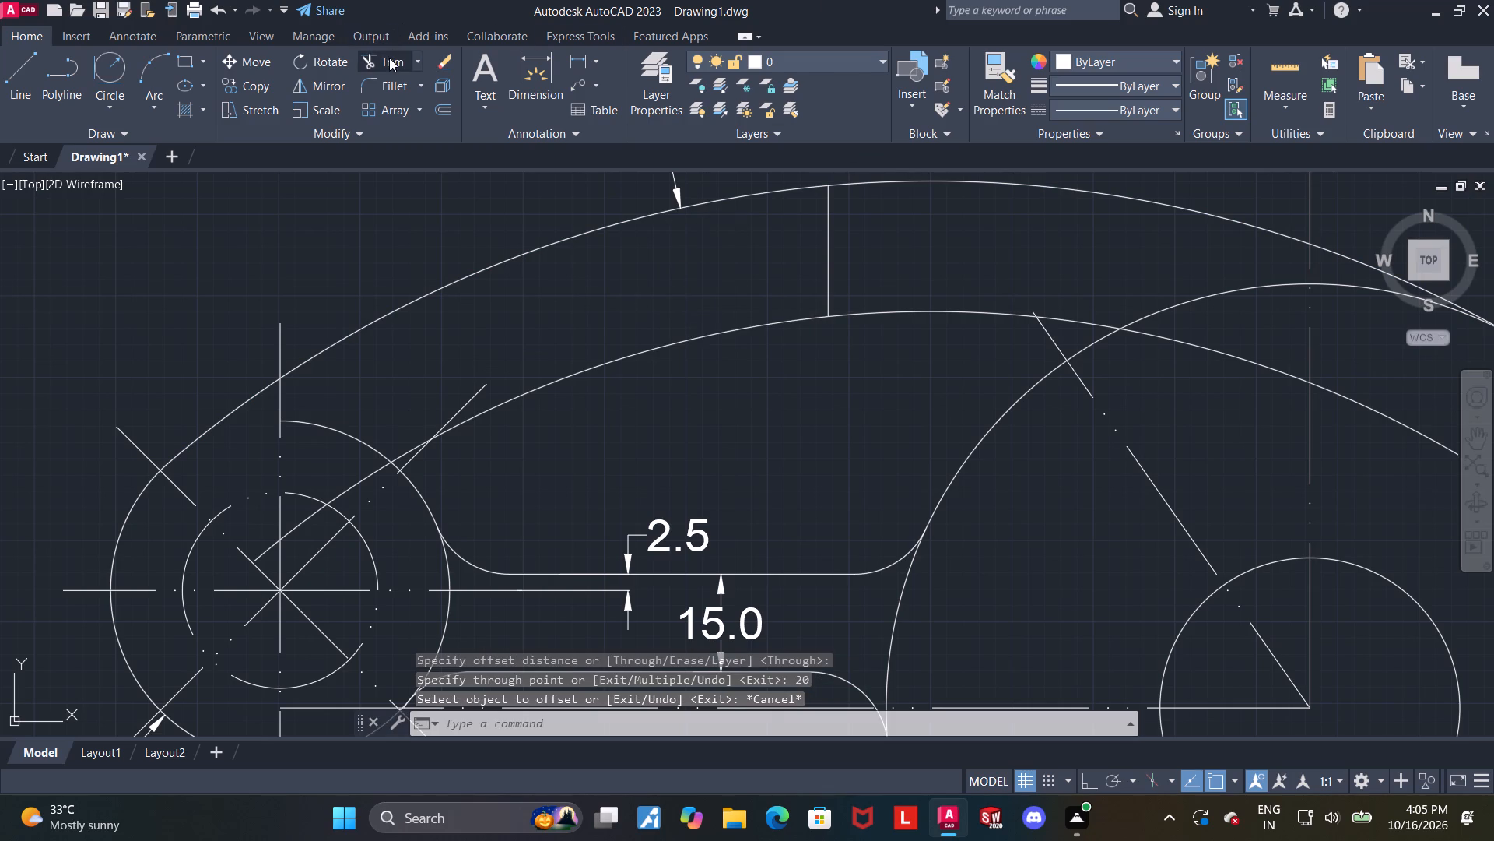
click(362, 478)
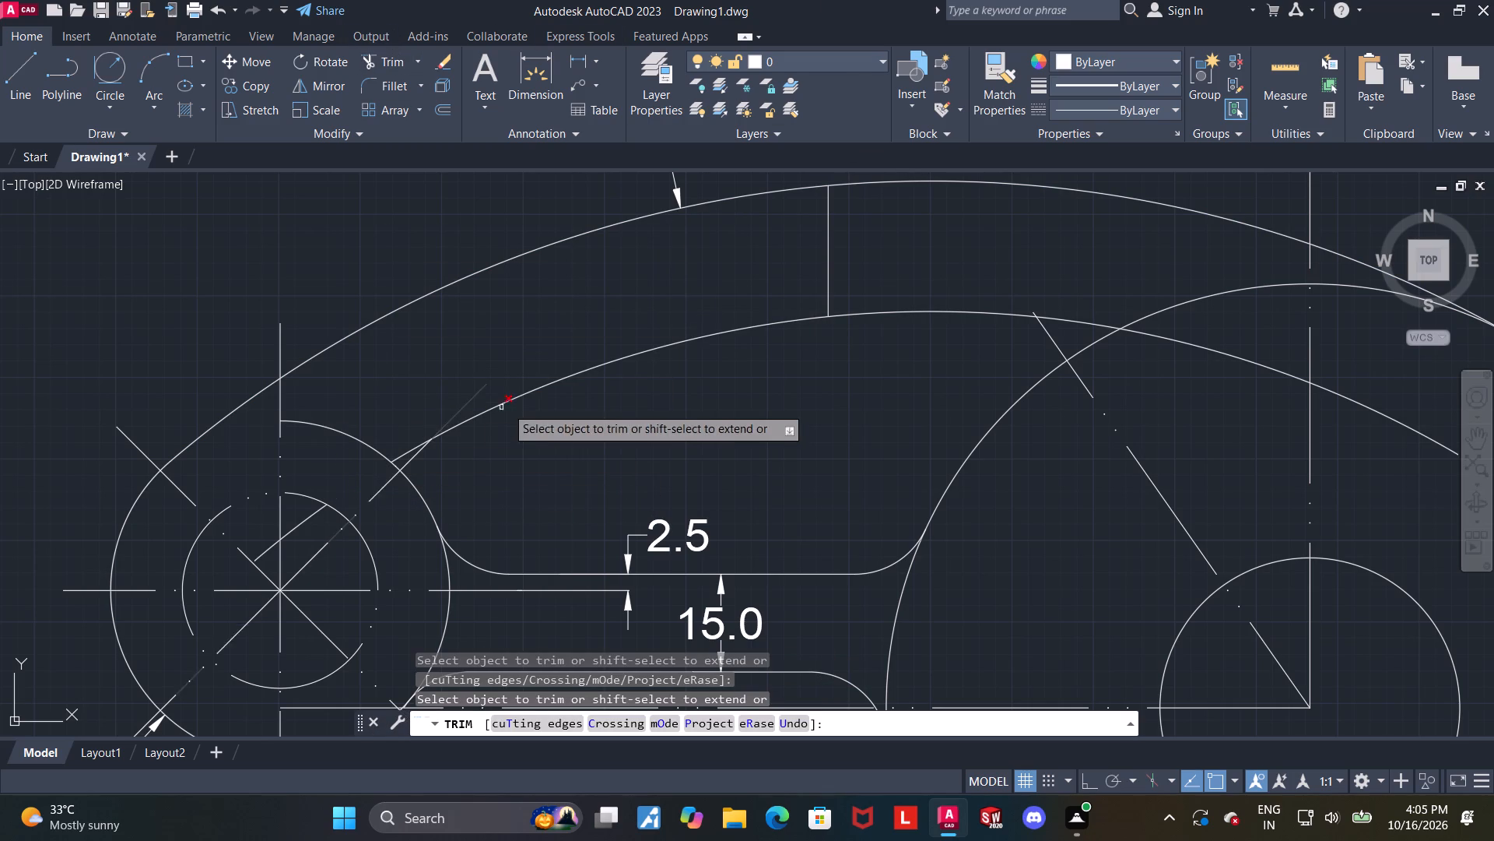
click(1237, 357)
key(Escape)
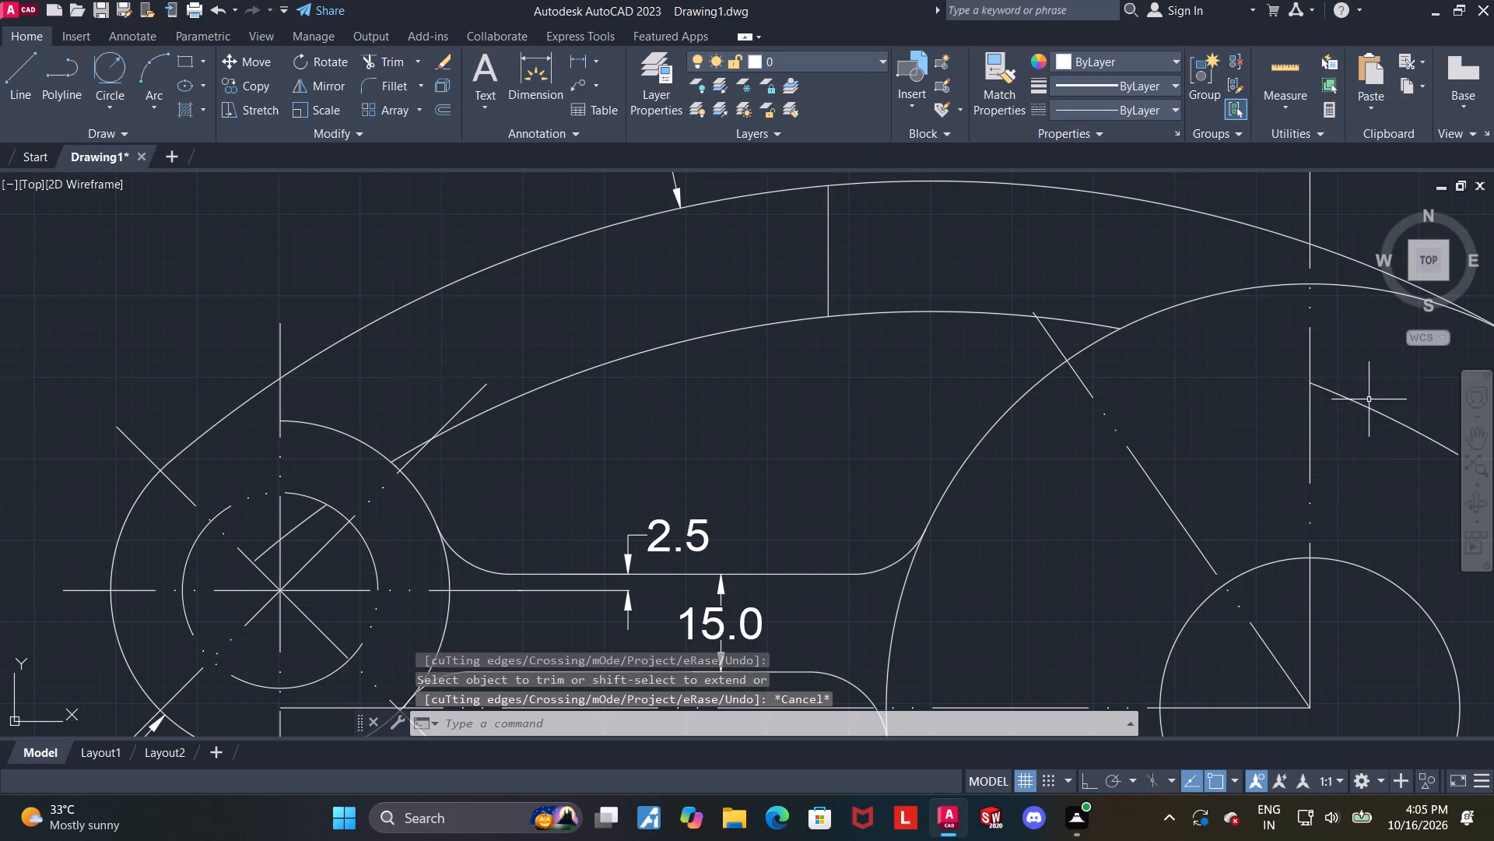
click(1364, 406)
key(Delete)
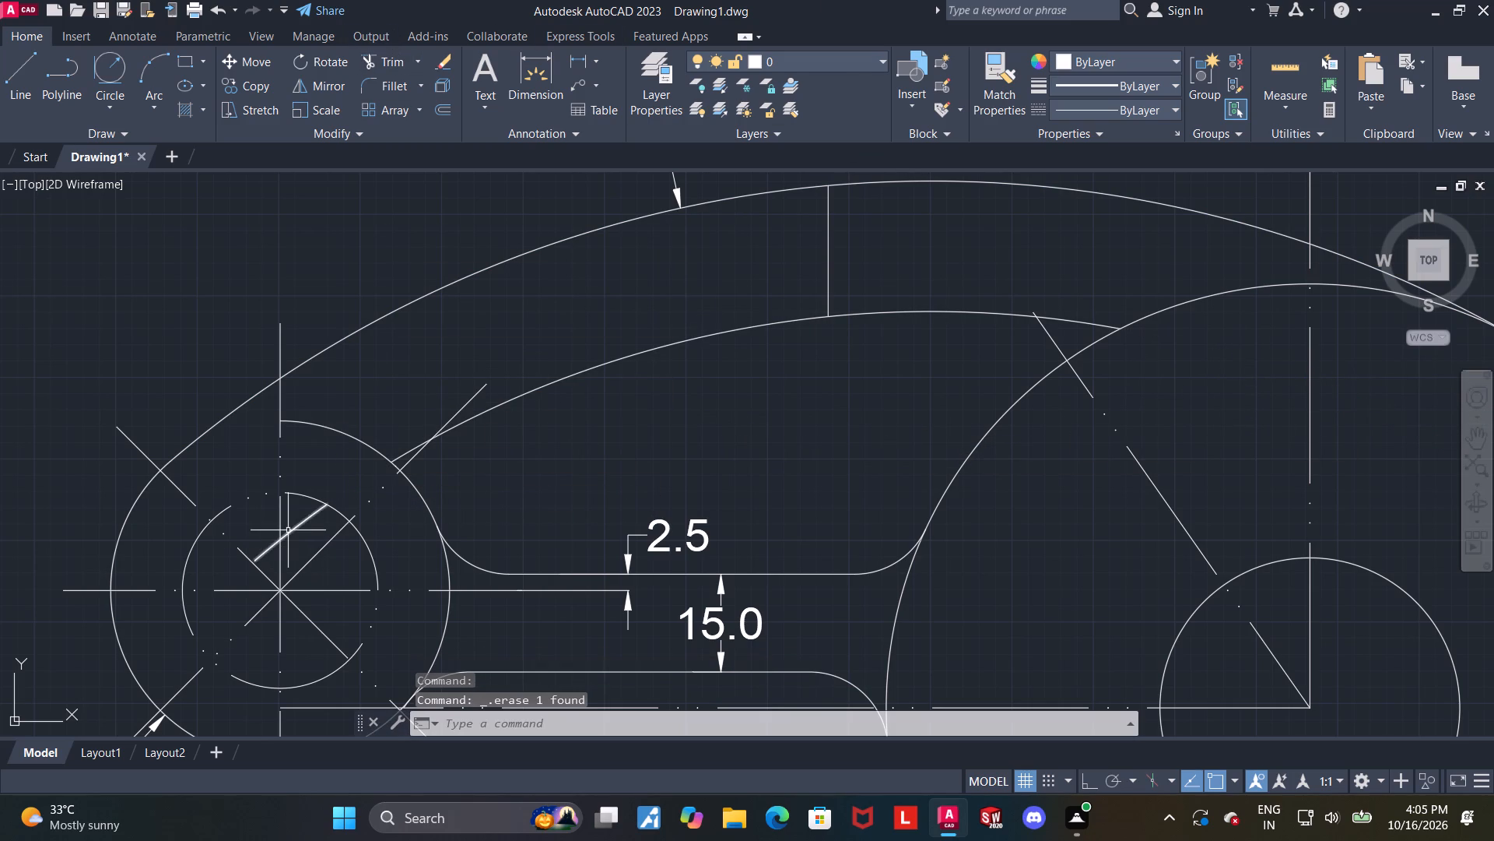
click(289, 530)
key(Delete)
scroll(490, 465, down, 1)
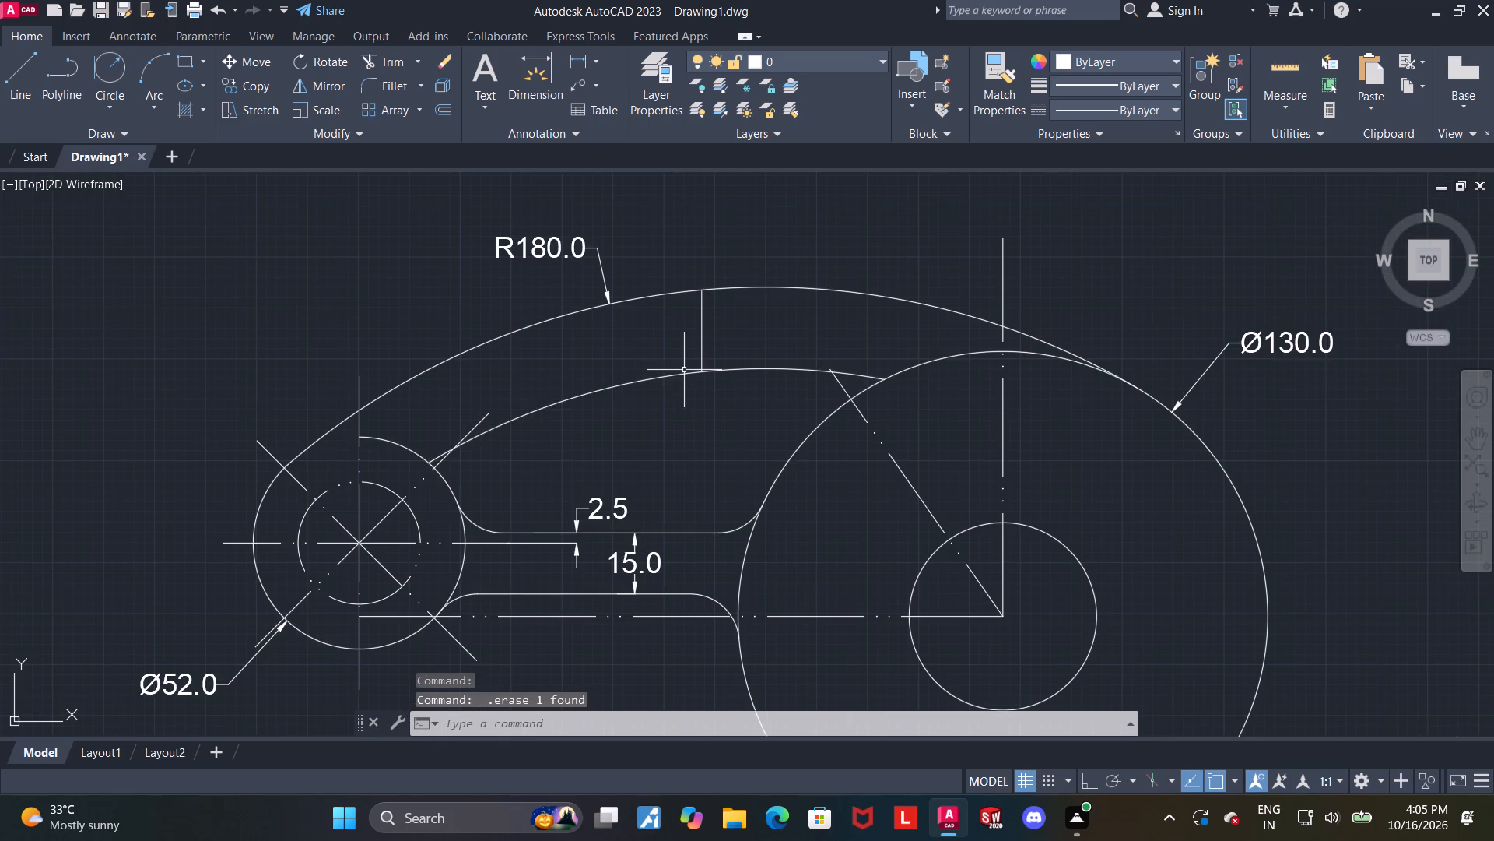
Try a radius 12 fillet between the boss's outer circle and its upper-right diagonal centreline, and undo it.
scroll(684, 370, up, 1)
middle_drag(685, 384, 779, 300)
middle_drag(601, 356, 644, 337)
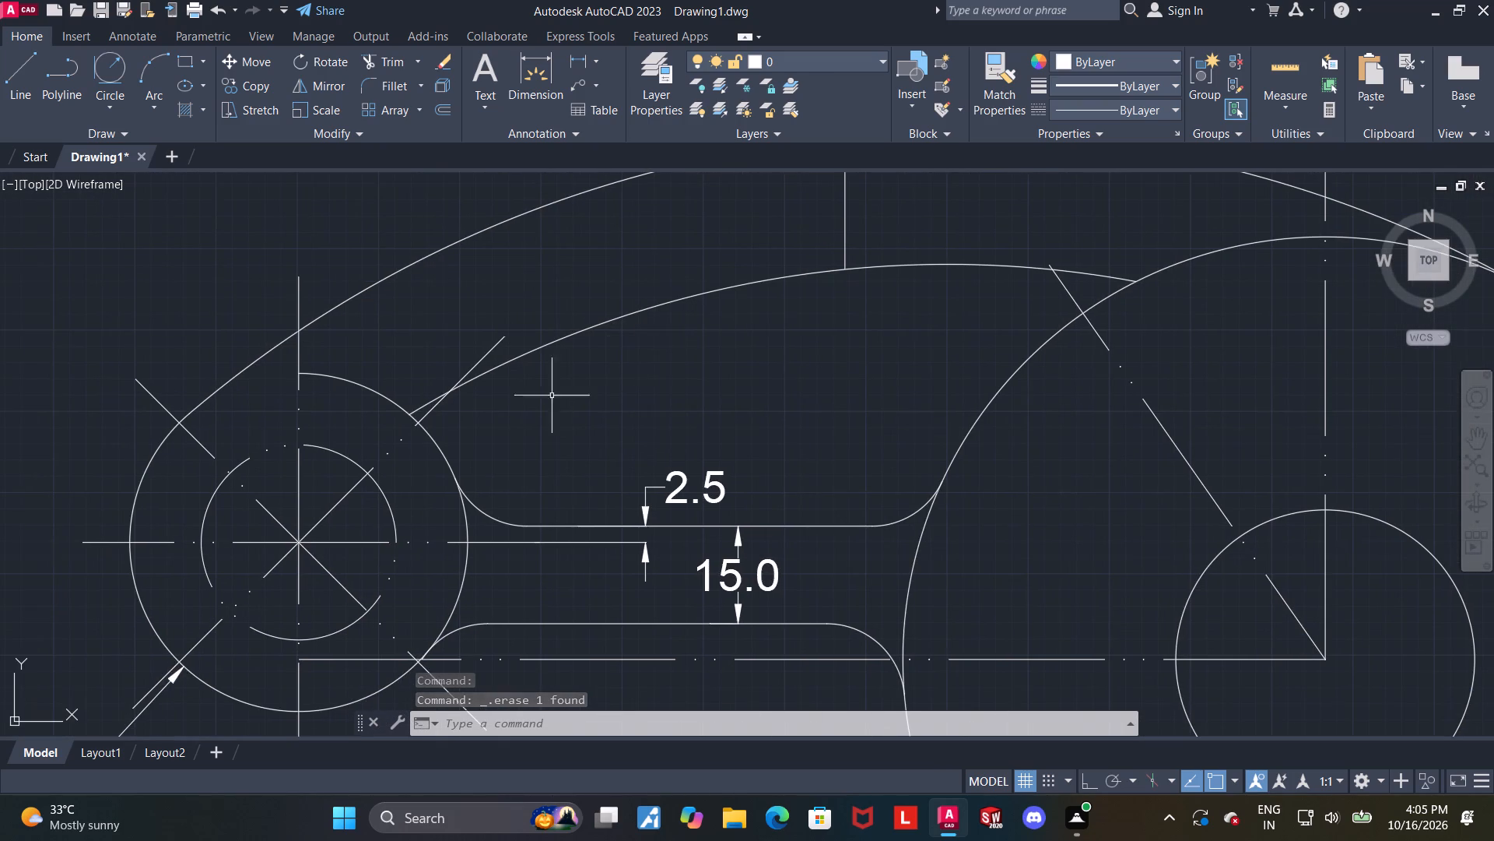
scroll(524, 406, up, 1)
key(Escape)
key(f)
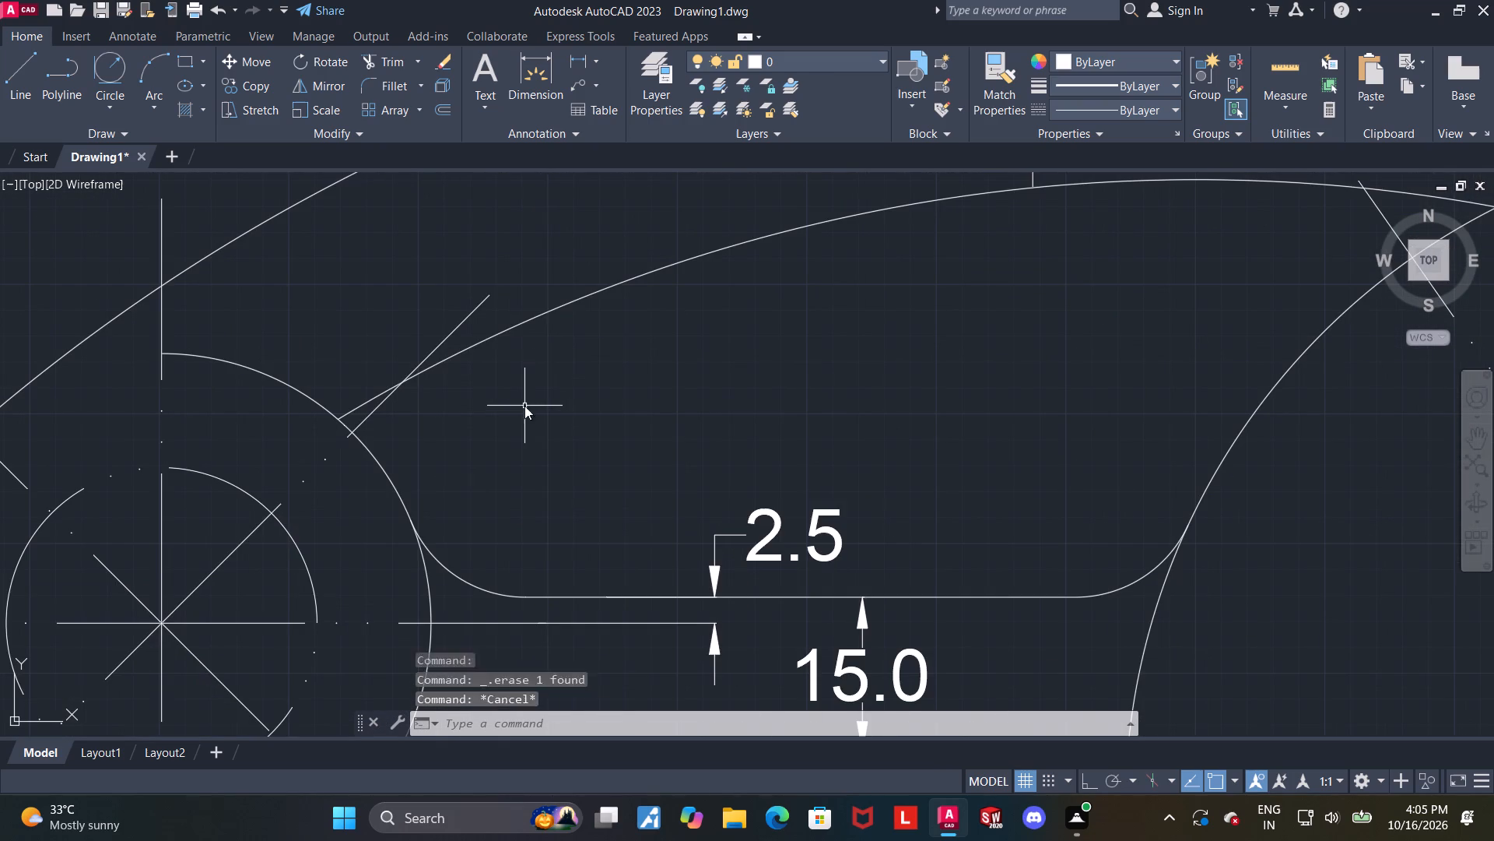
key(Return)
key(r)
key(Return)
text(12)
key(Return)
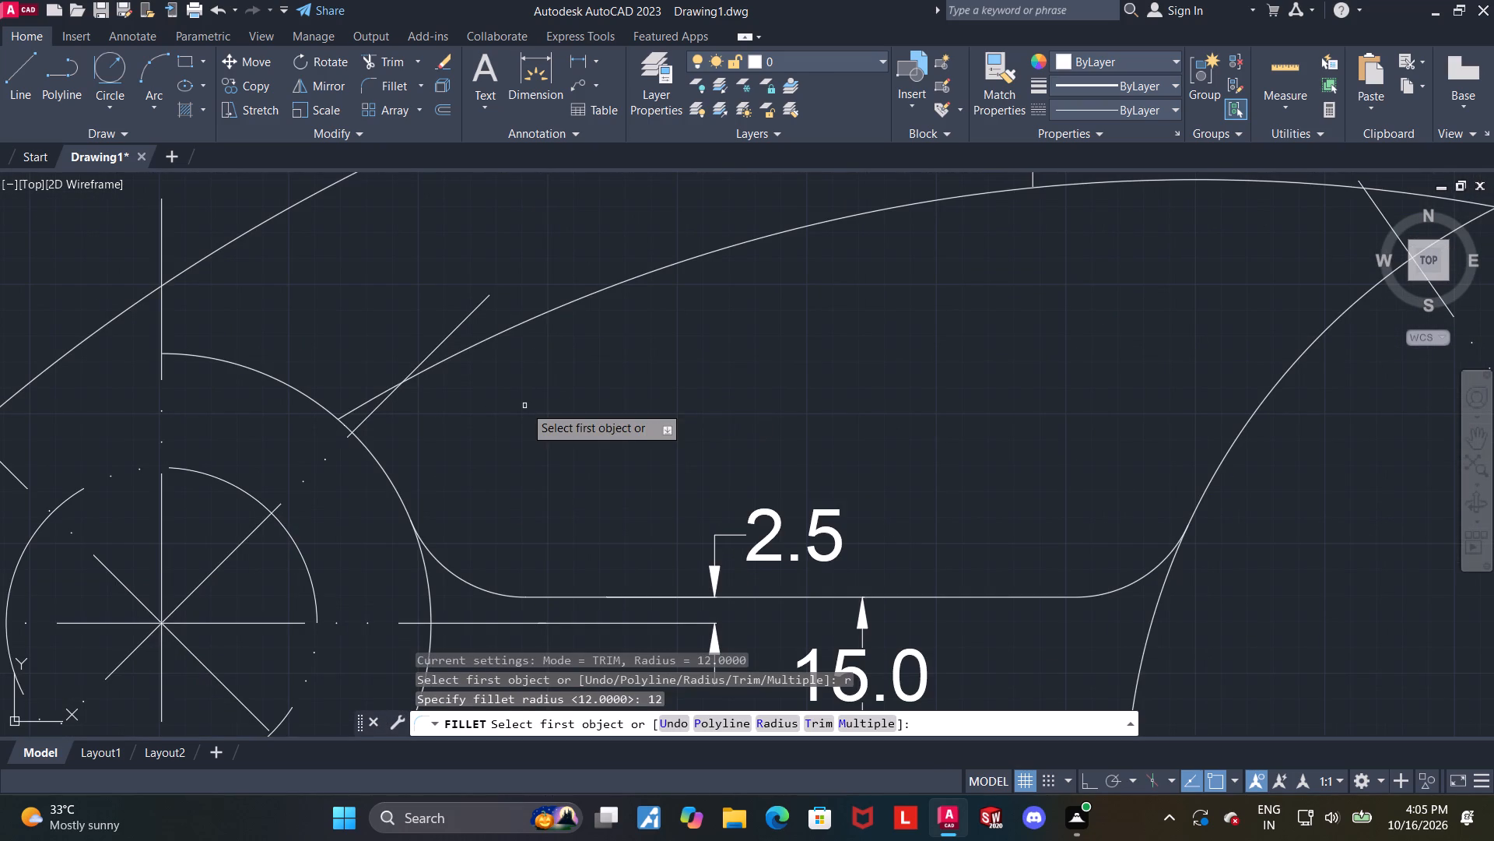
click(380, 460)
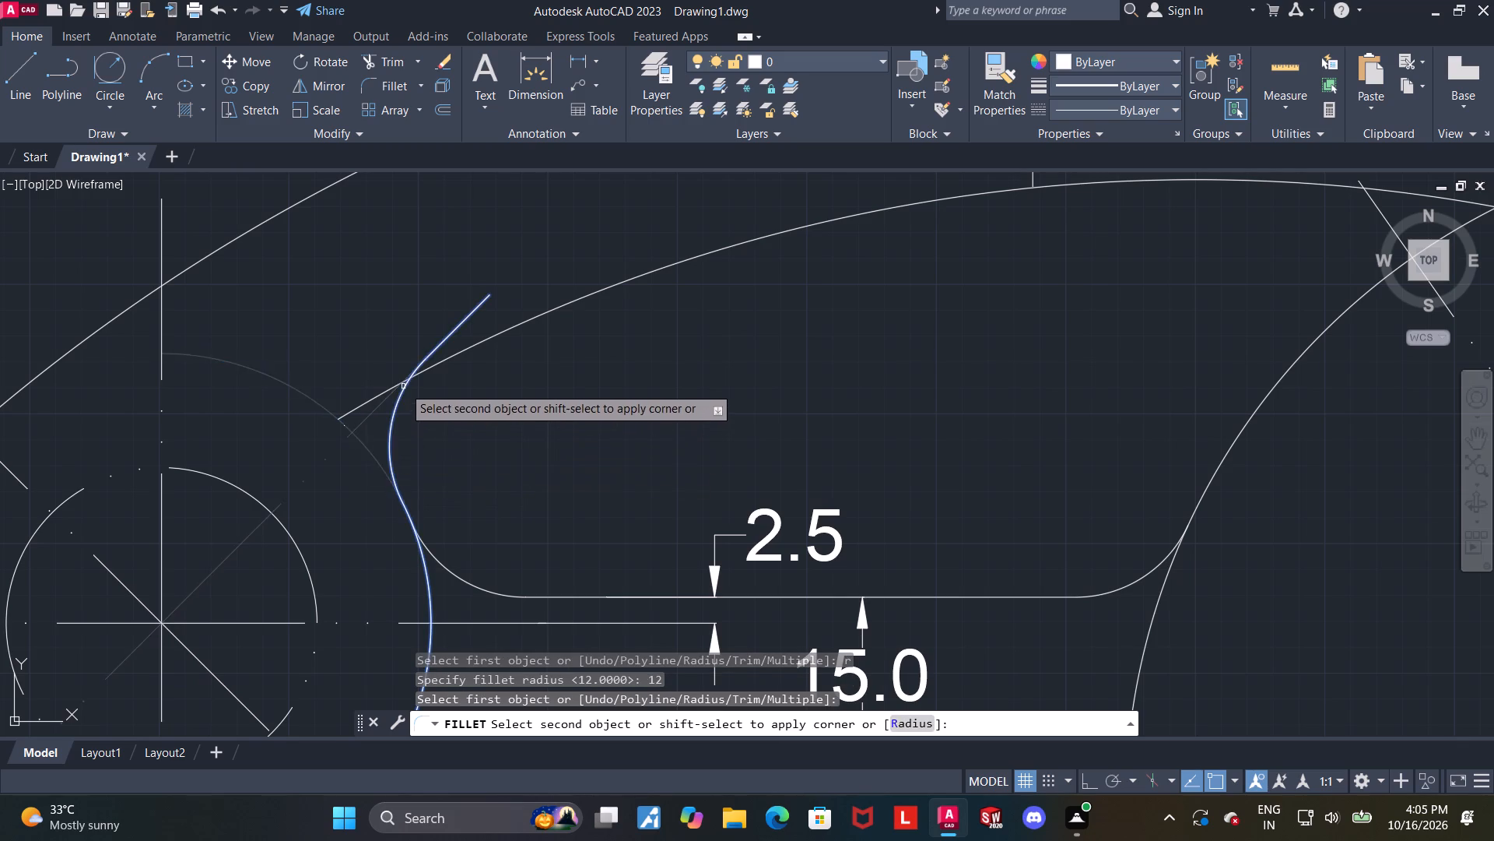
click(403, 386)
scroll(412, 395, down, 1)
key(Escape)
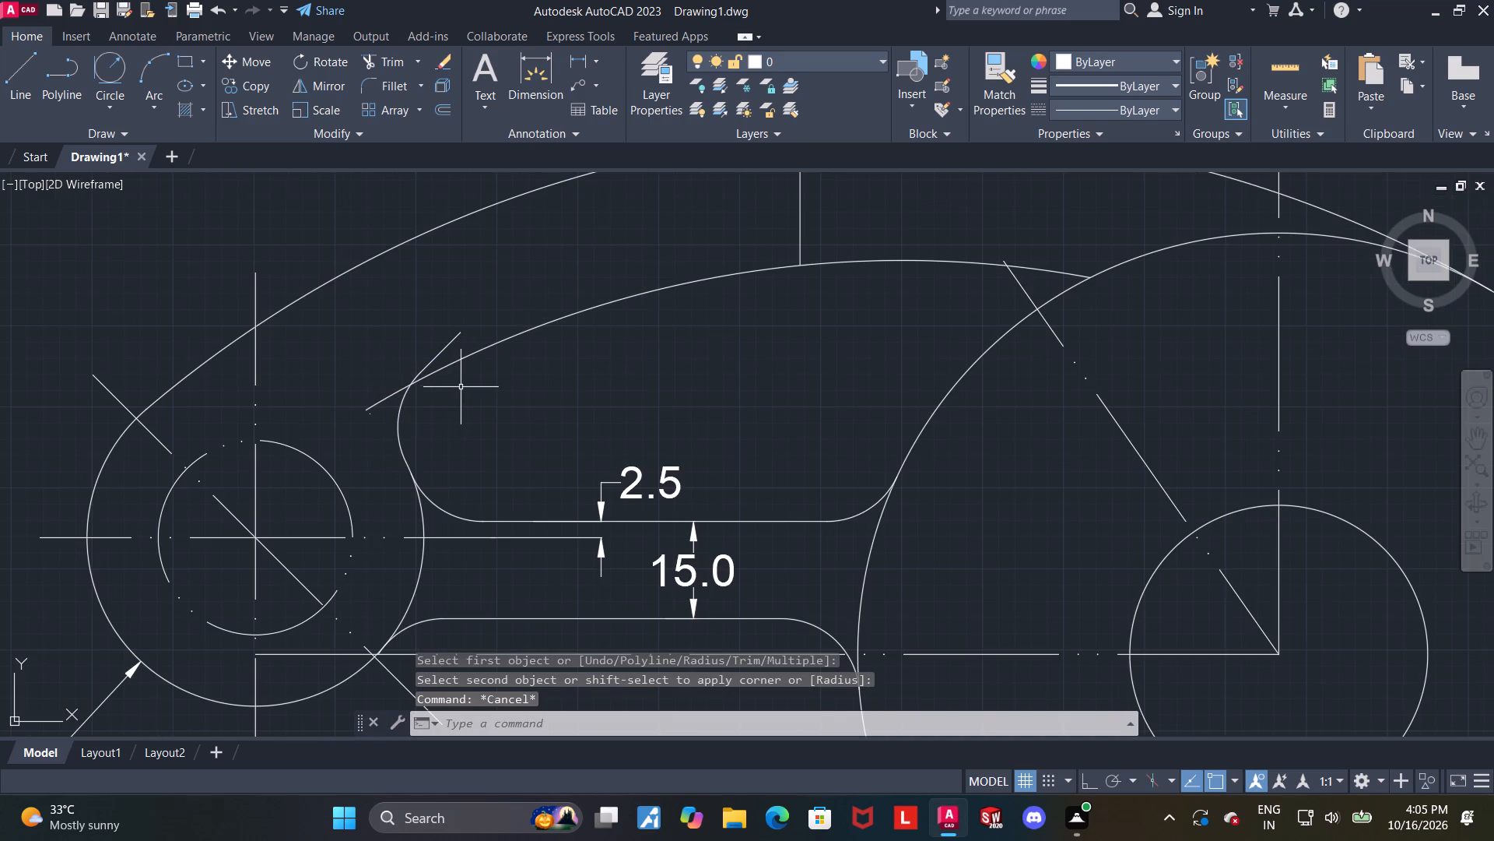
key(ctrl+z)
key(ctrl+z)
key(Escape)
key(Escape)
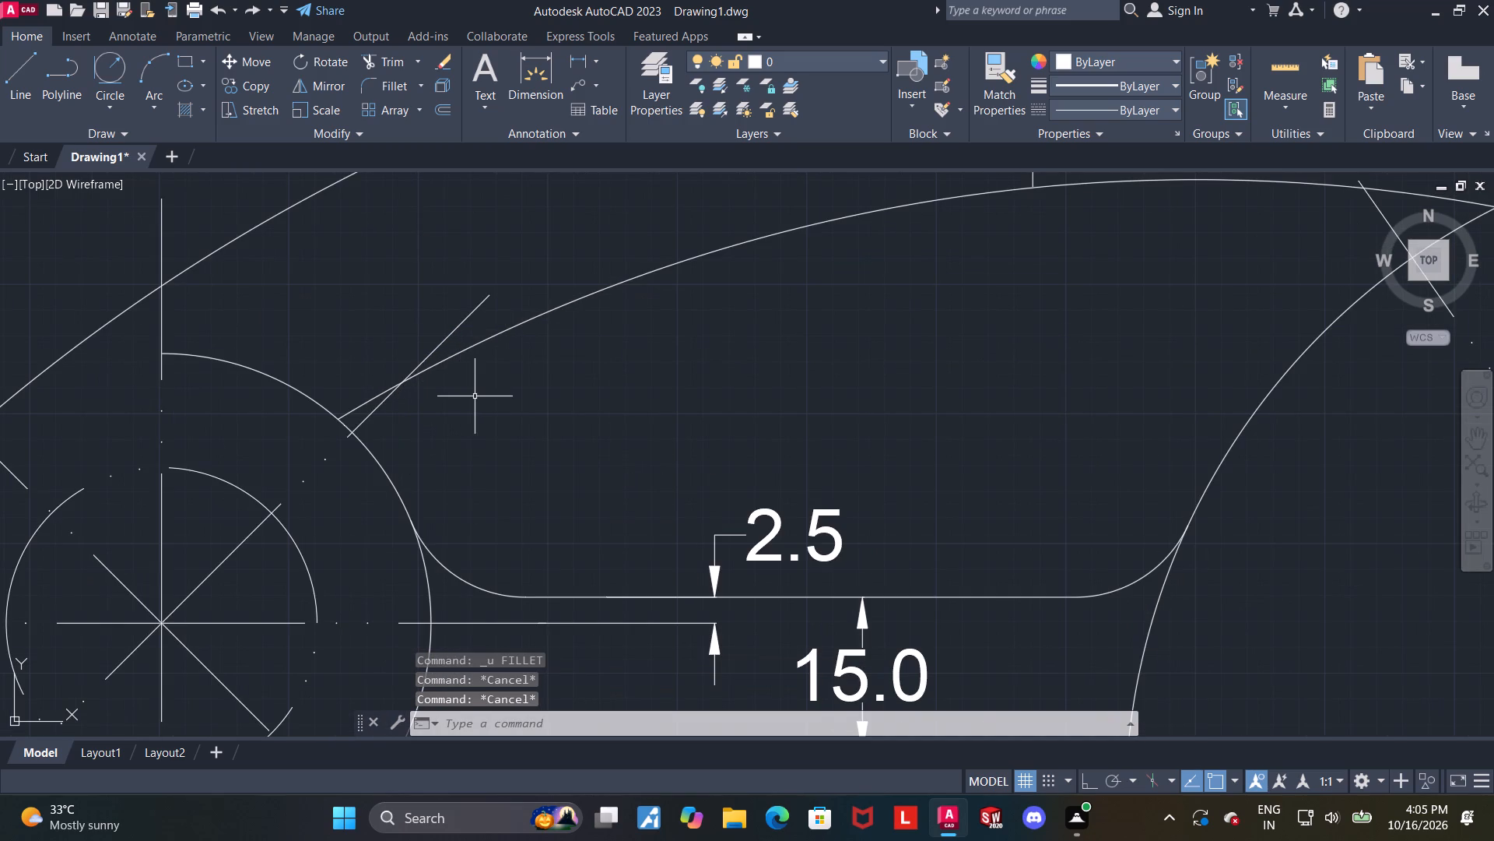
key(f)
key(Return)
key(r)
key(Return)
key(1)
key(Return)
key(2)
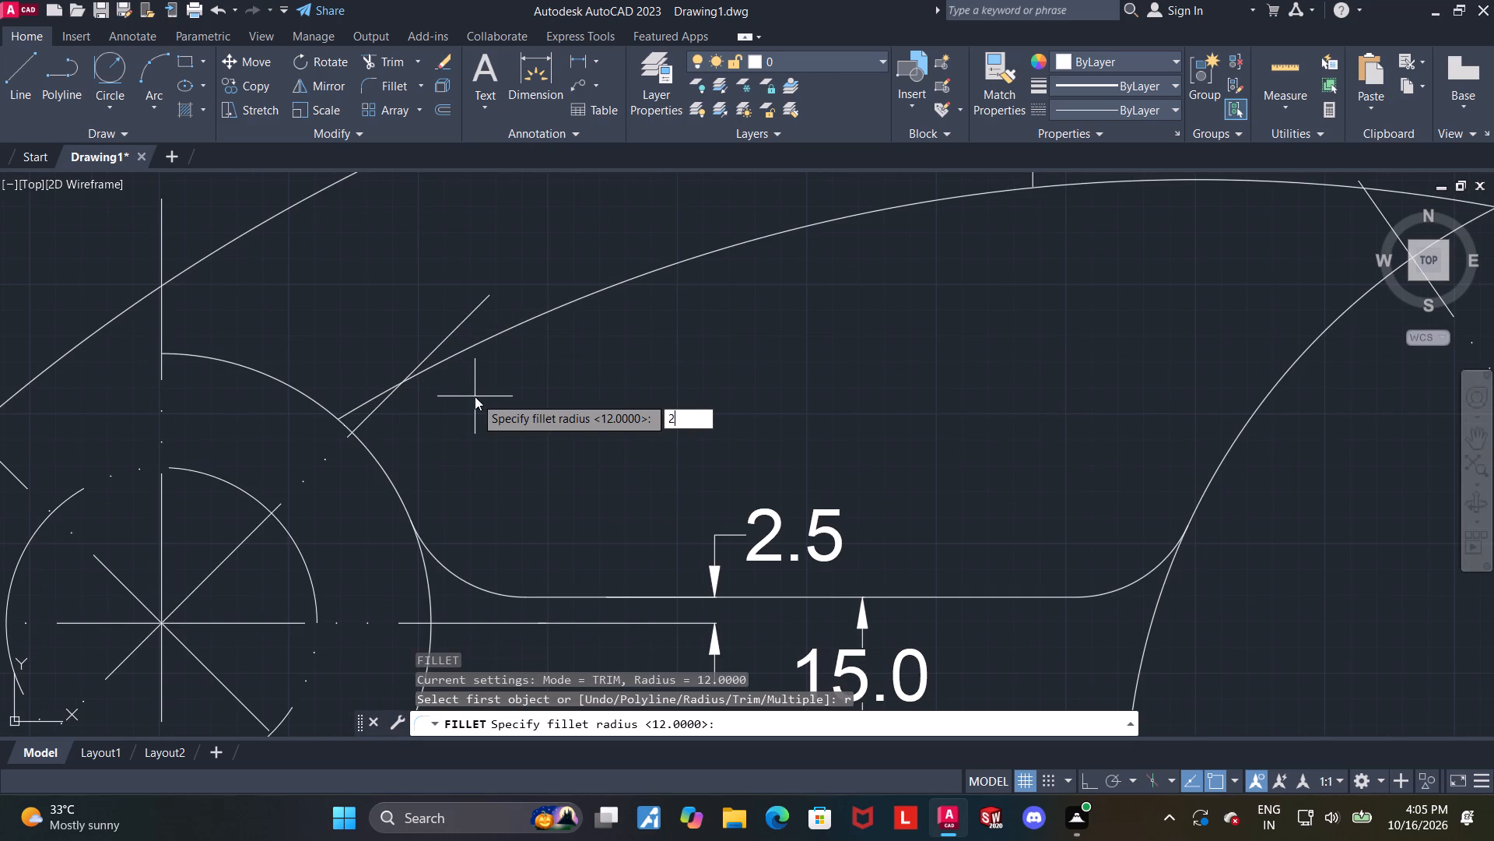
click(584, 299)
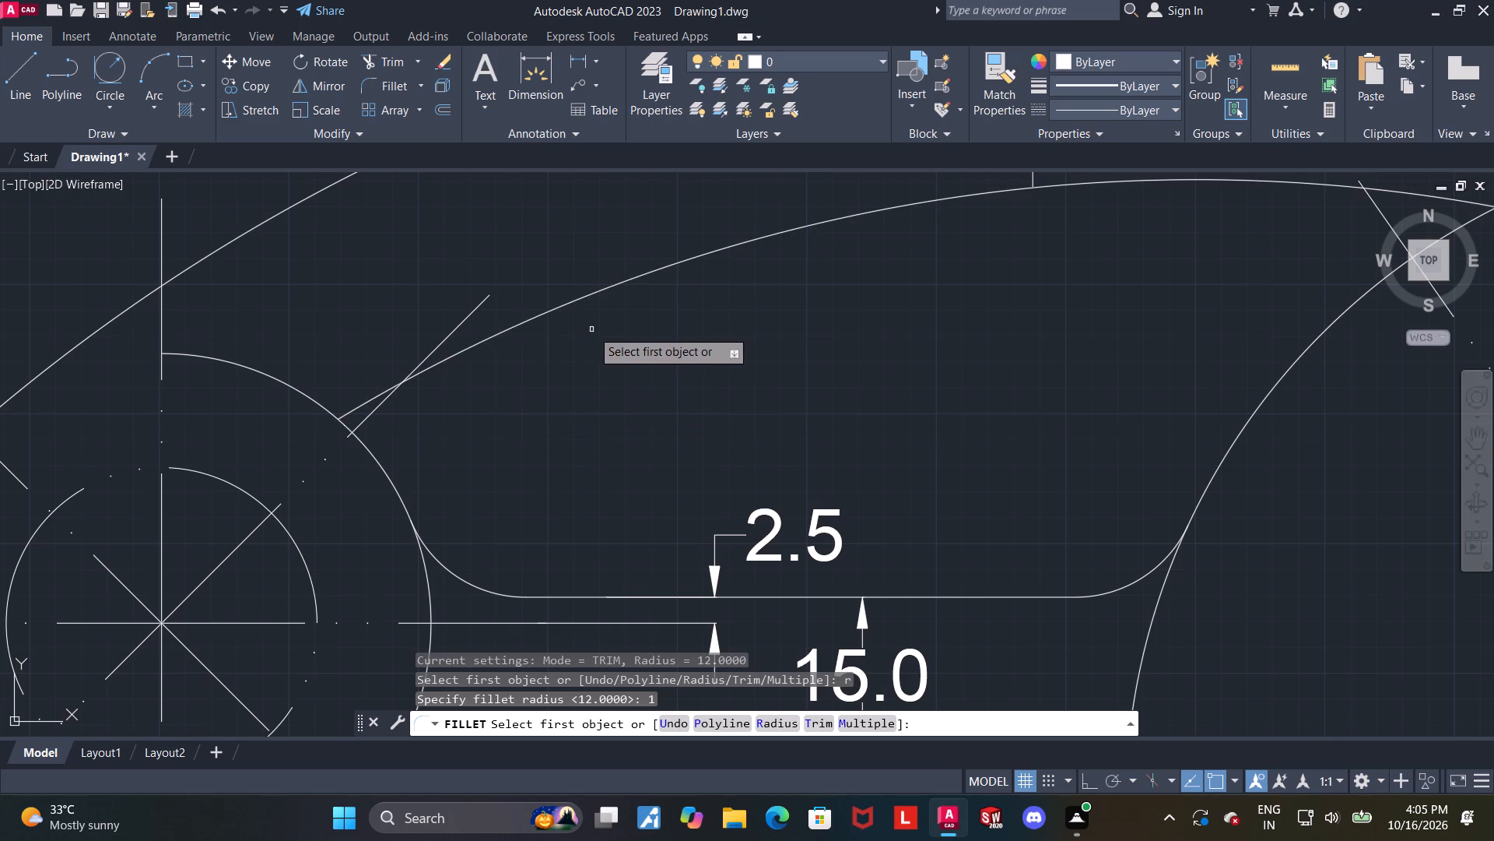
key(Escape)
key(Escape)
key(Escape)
Fillet the inner offset arc to the boss's outer circle with radius 12.
key(f)
key(Return)
key(r)
key(Return)
text(12)
key(Return)
click(581, 298)
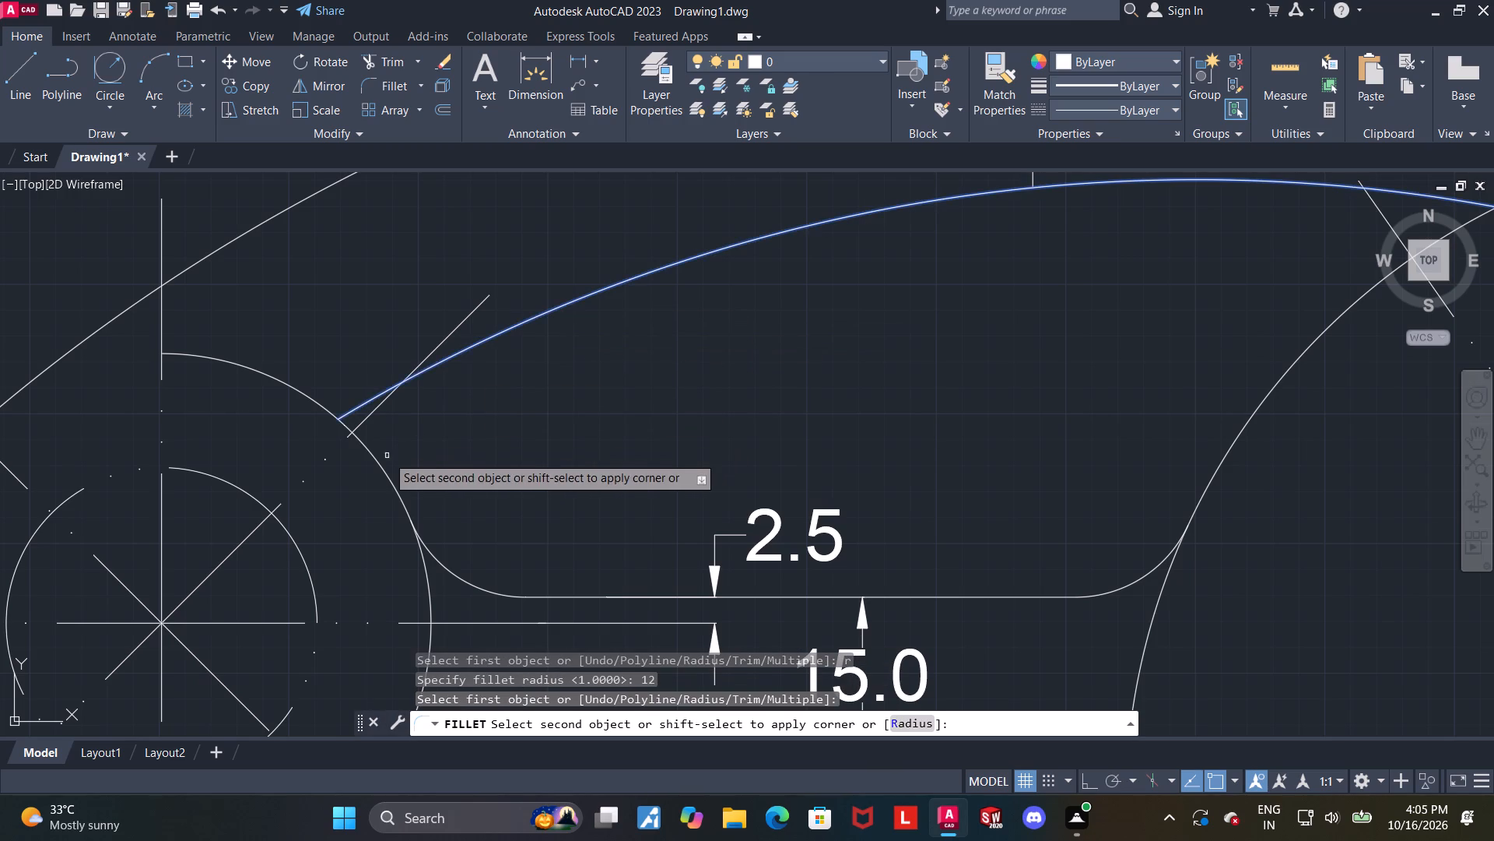
click(384, 465)
scroll(424, 460, down, 2)
key(Escape)
key(Escape)
key(Escape)
Draw a radius 12 circle tangent to the inner offset arc and the 130-diameter circle.
scroll(652, 429, up, 1)
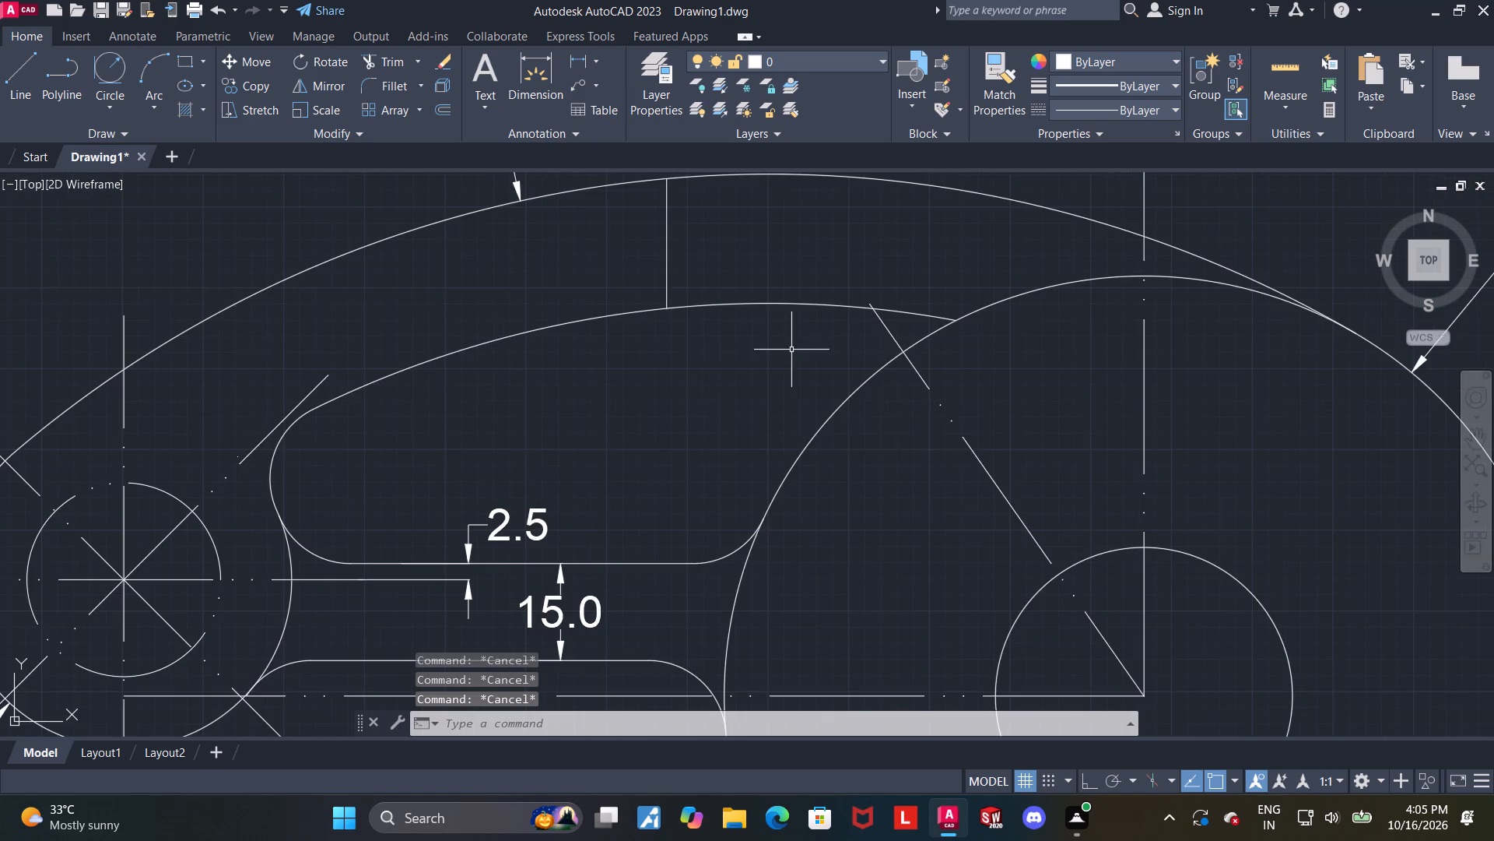
scroll(791, 348, down, 1)
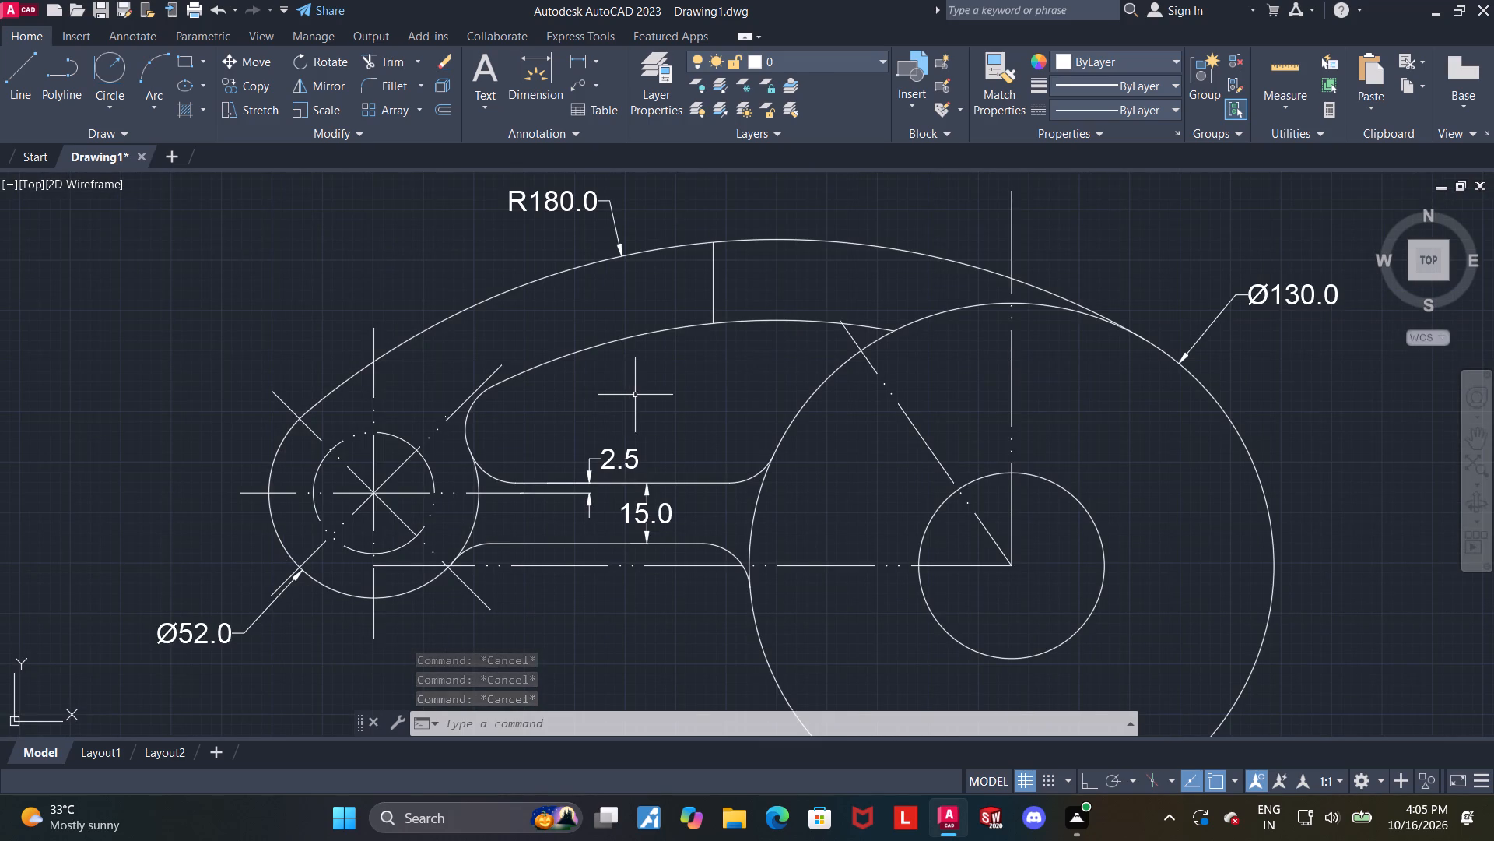
scroll(635, 395, up, 1)
middle_drag(783, 361, 482, 425)
click(113, 80)
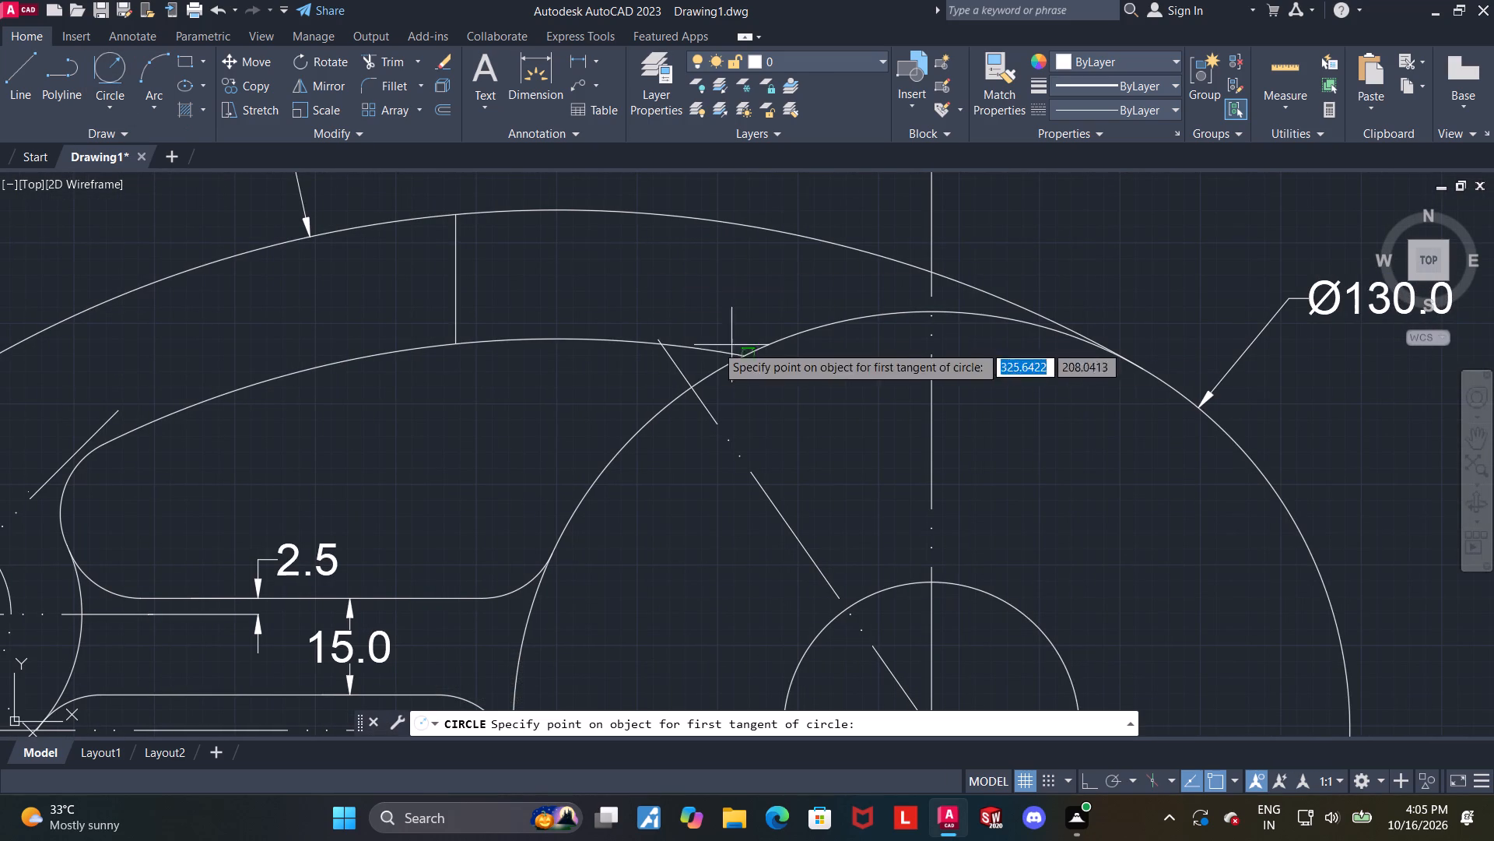
click(609, 347)
click(636, 420)
key(1)
key(2)
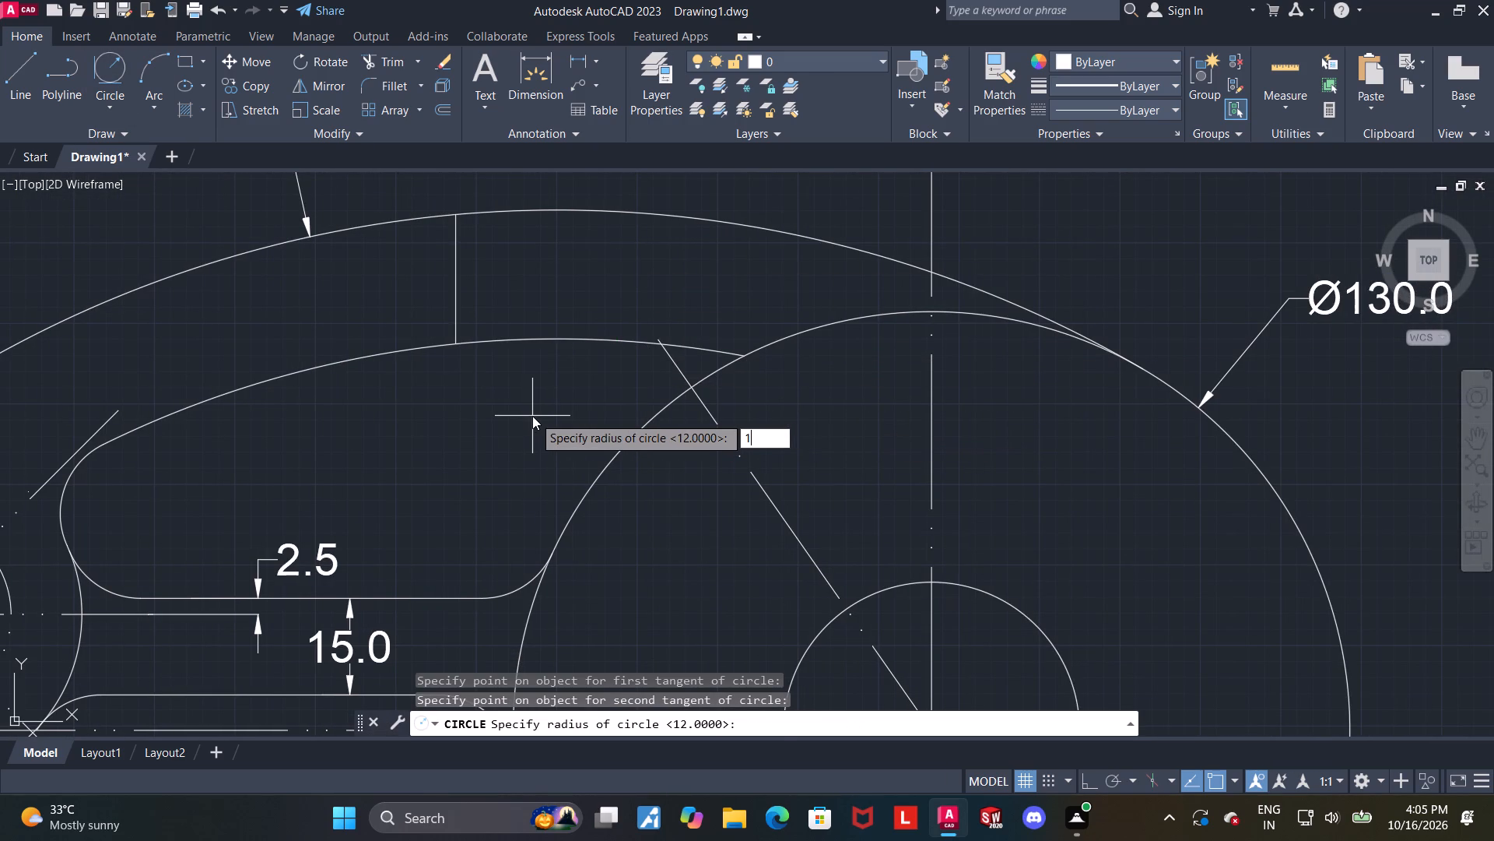
key(Return)
key(Escape)
Trim the radius 12 tangent circle and the inner arc's overhanging end, leaving a rounded upper-right corner on the opening.
click(366, 66)
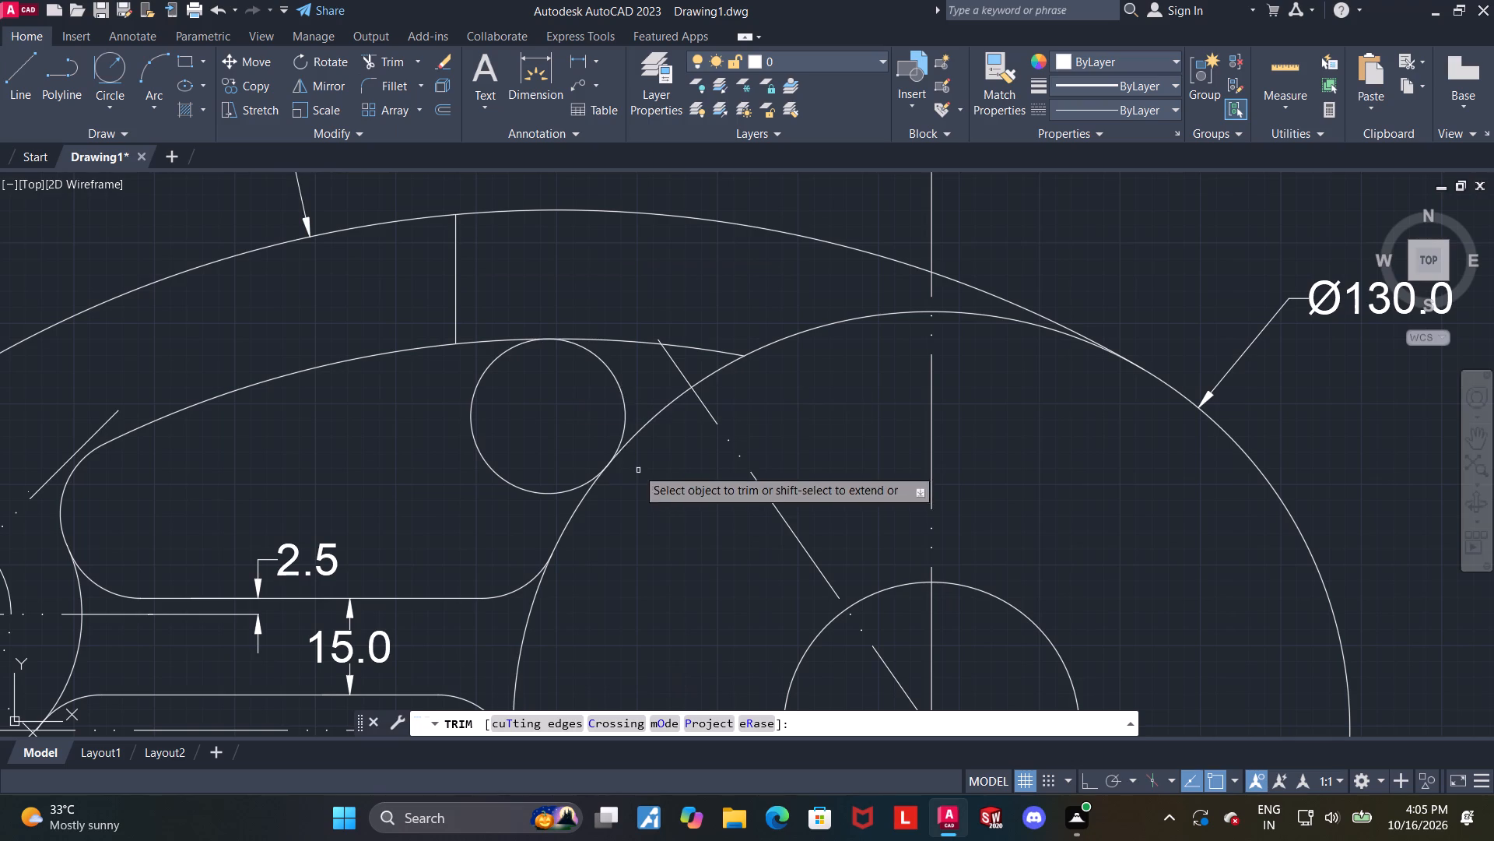
drag(526, 439, 439, 439)
click(633, 338)
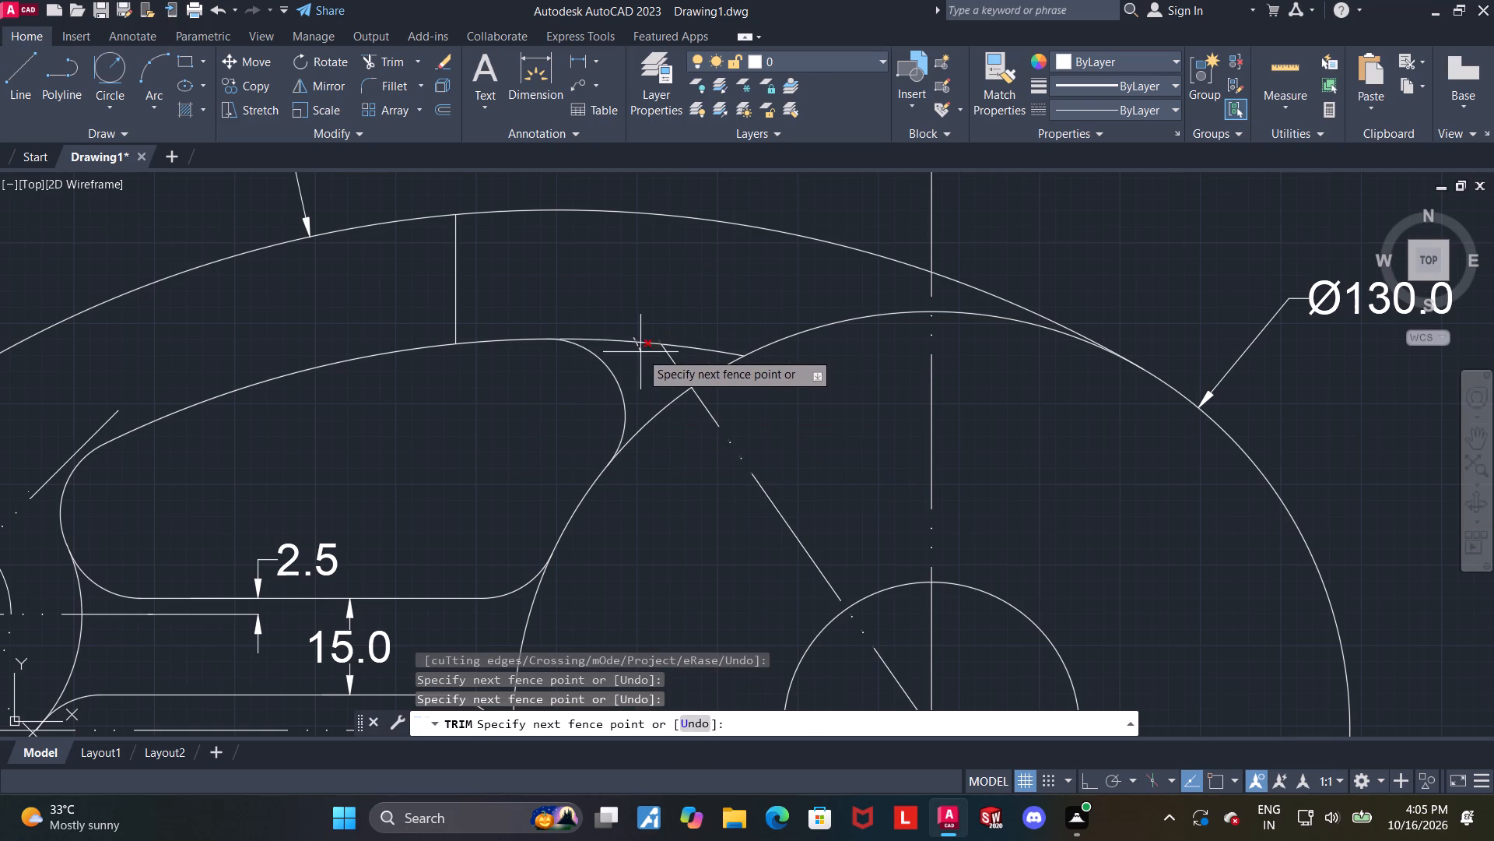
click(640, 354)
click(721, 350)
scroll(721, 350, down, 2)
scroll(677, 398, up, 1)
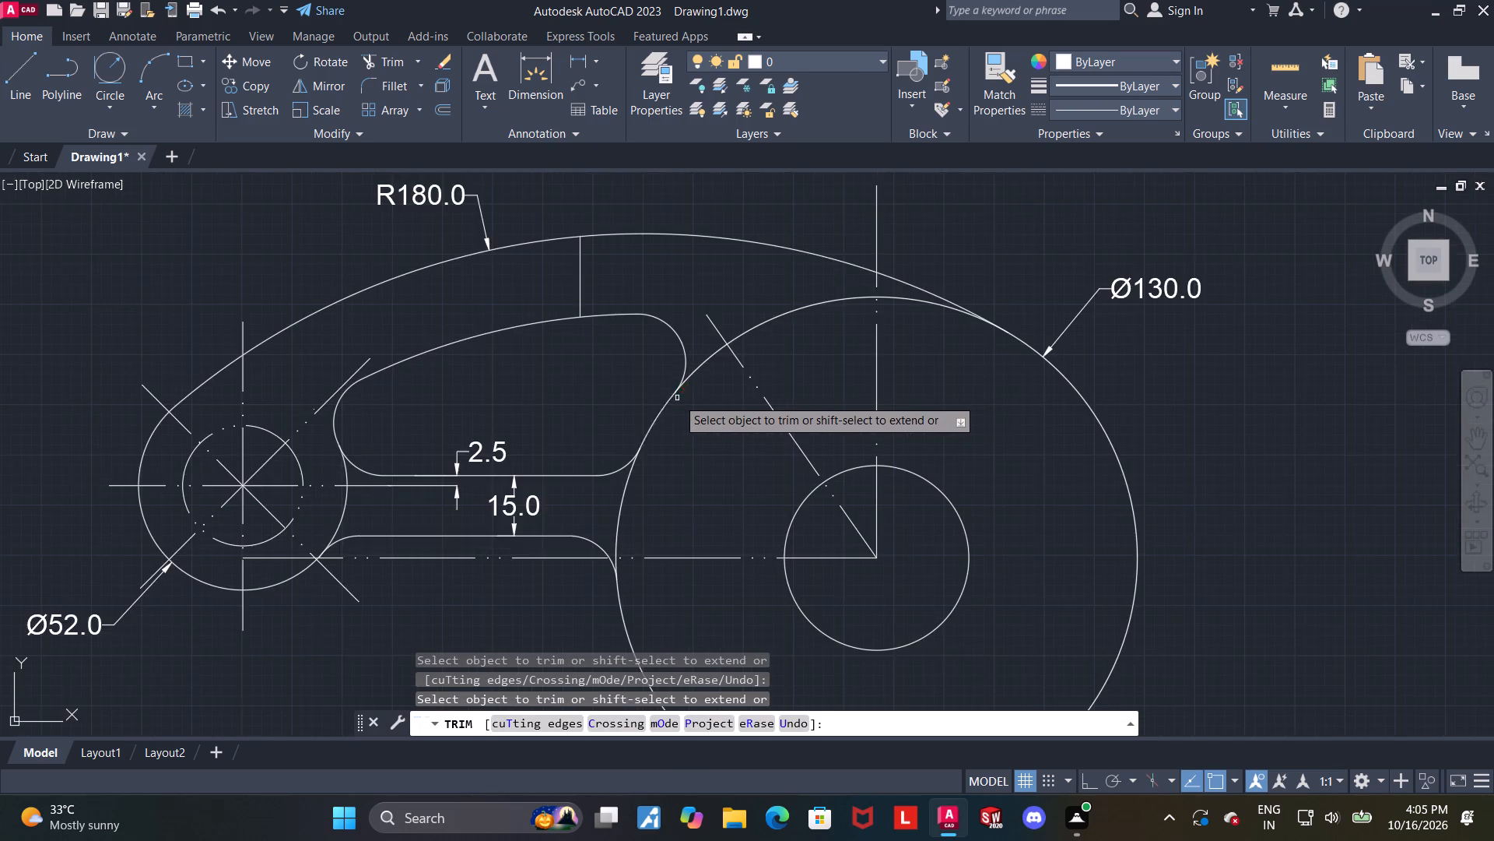
middle_drag(672, 398, 903, 368)
scroll(702, 470, up, 1)
middle_drag(916, 482, 847, 487)
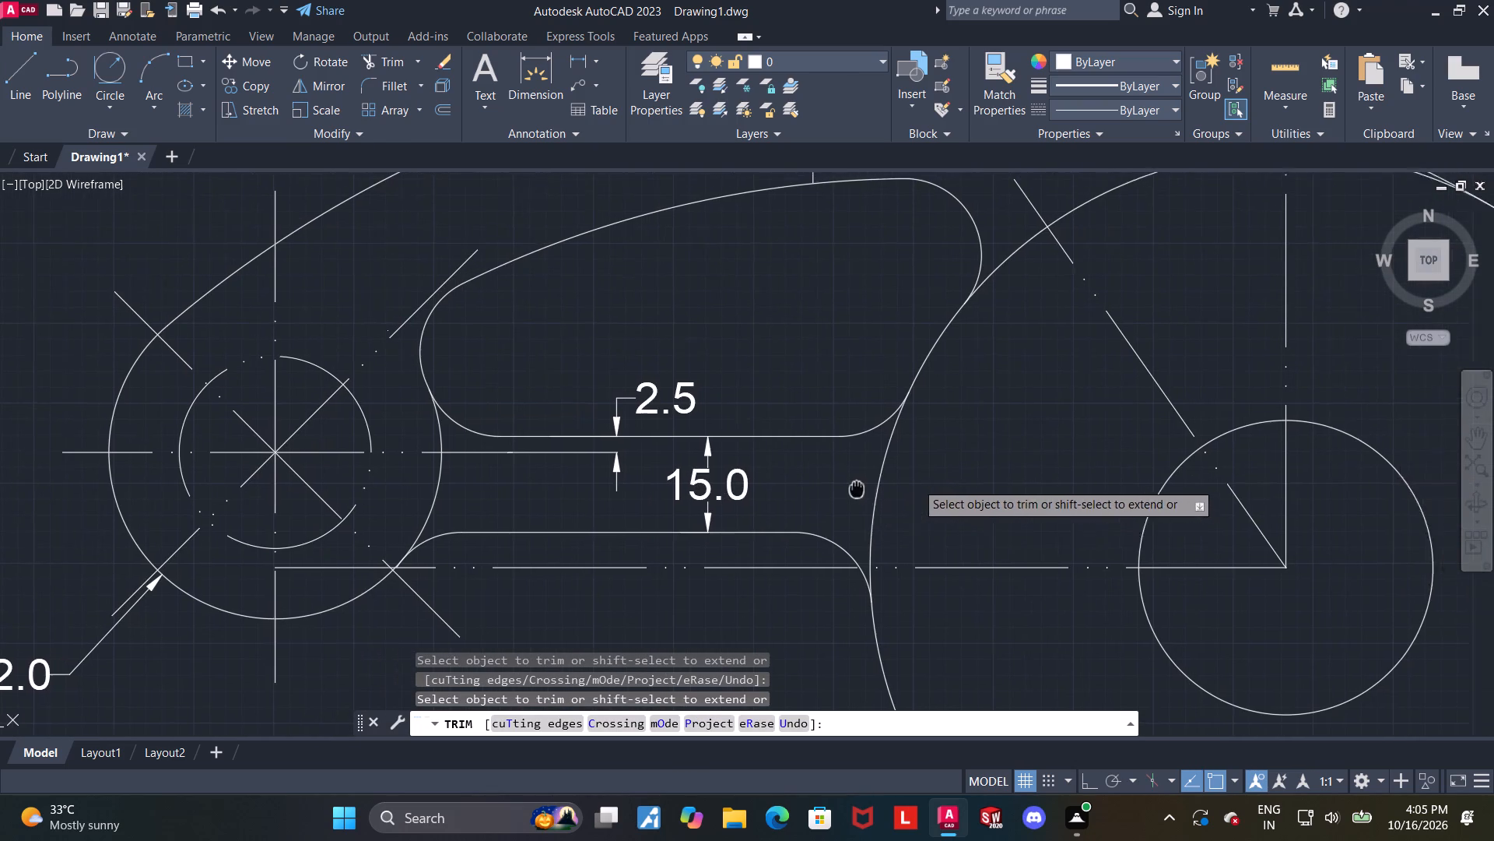
middle_drag(847, 487, 809, 487)
scroll(601, 481, down, 1)
middle_drag(651, 585, 405, 569)
scroll(406, 554, down, 1)
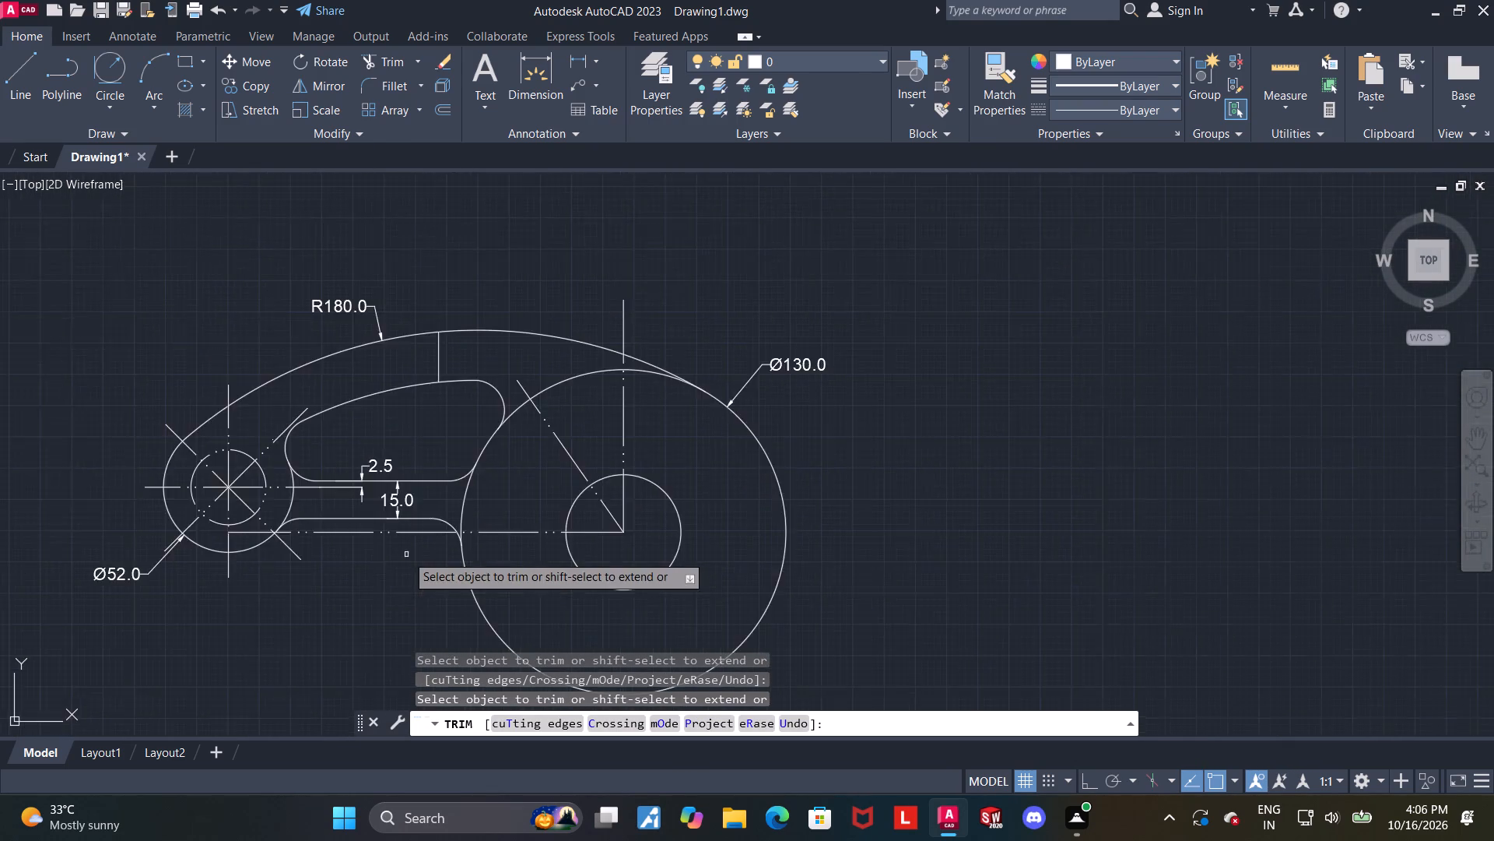
key(Escape)
key(Escape)
Draw an 8-diameter circle where the boss's upper-right diagonal centreline crosses the dash-dot pitch circle.
middle_drag(258, 526, 454, 509)
scroll(318, 516, up, 1)
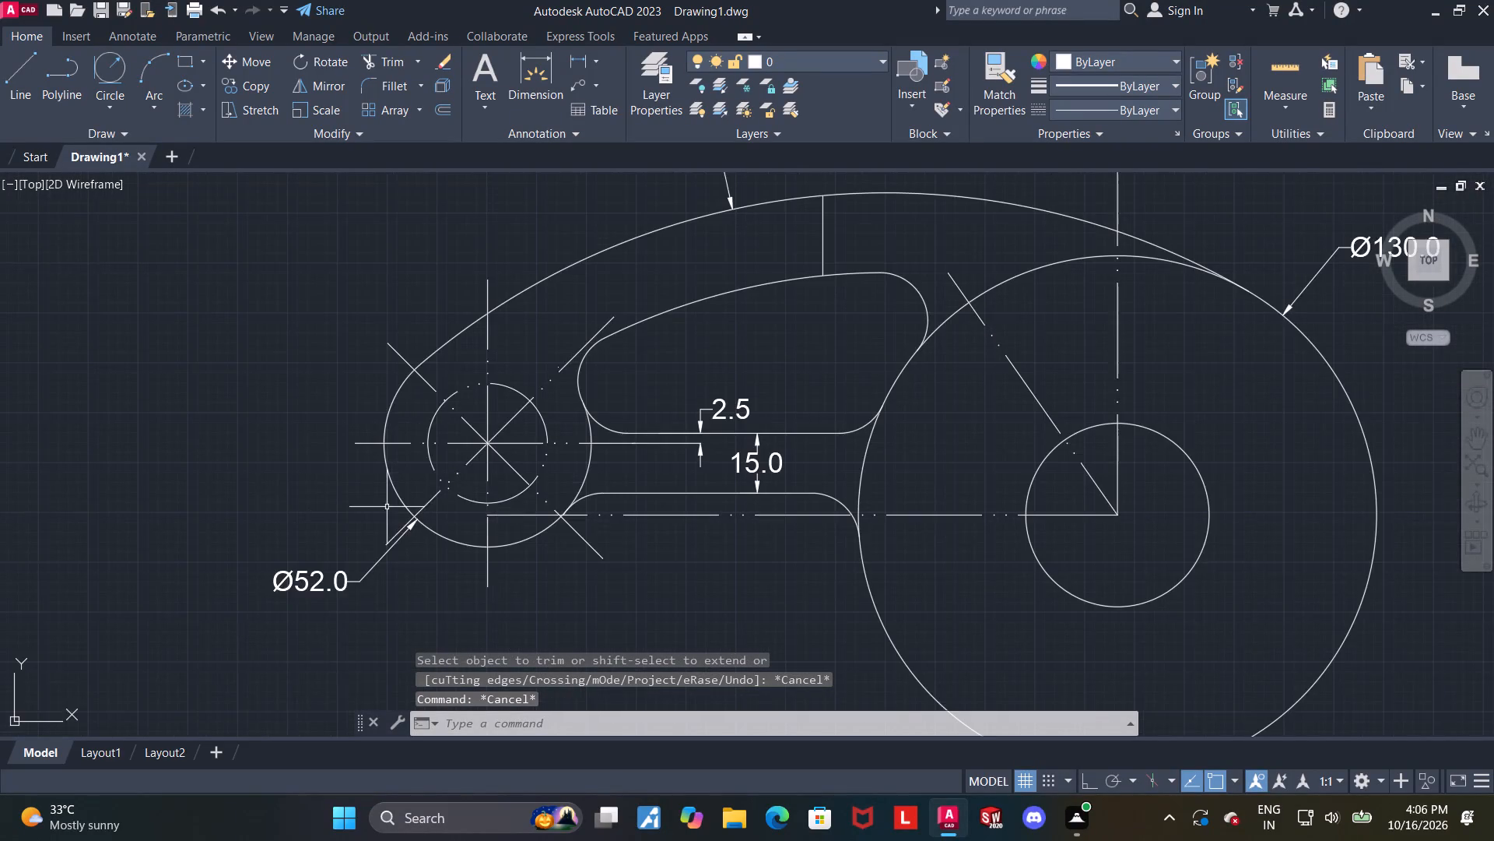
scroll(390, 507, up, 1)
middle_drag(574, 436, 570, 480)
key(Escape)
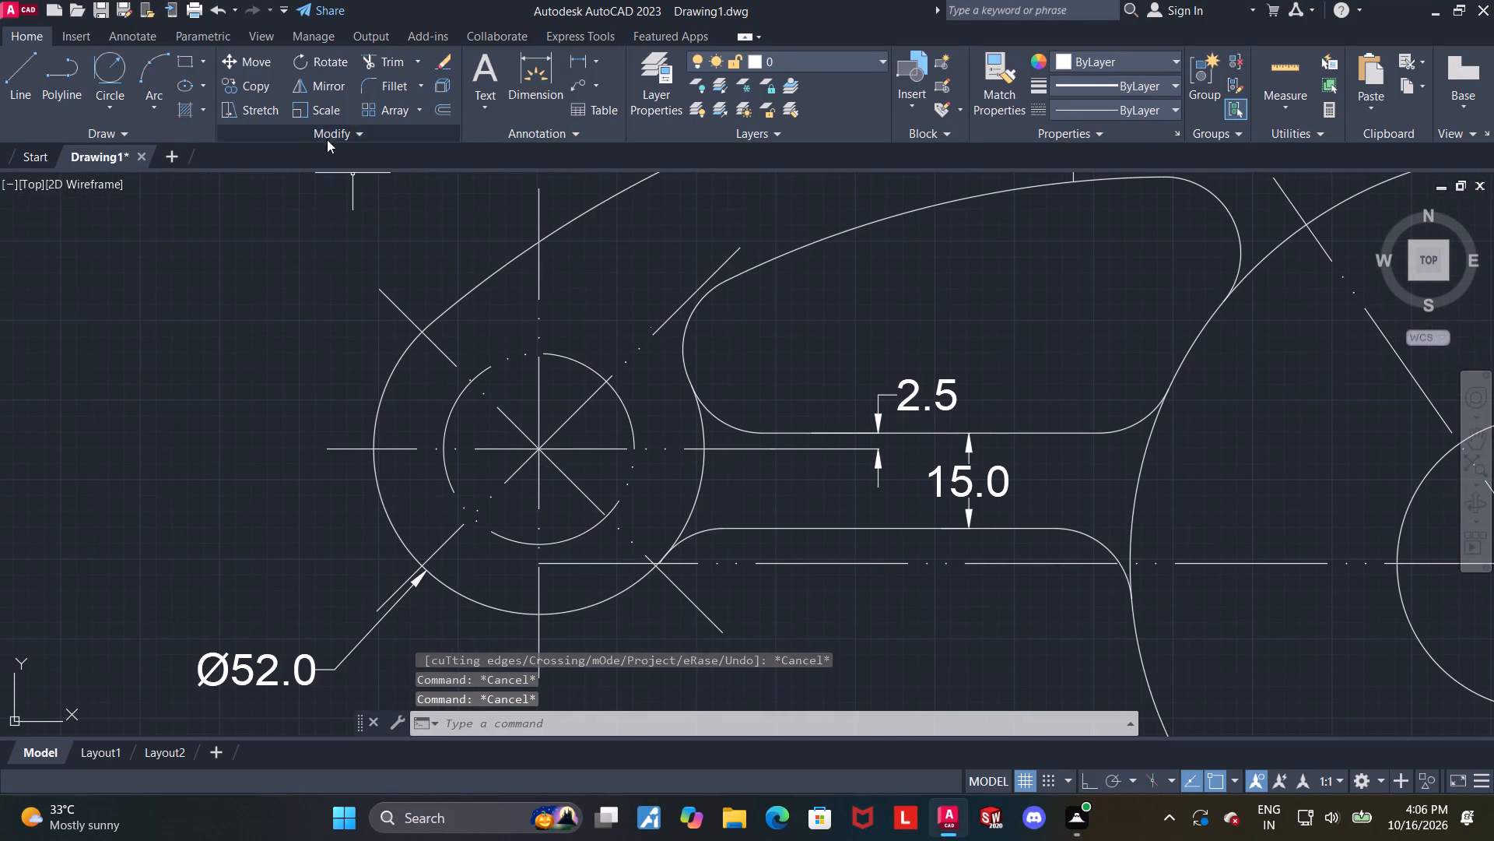
click(110, 93)
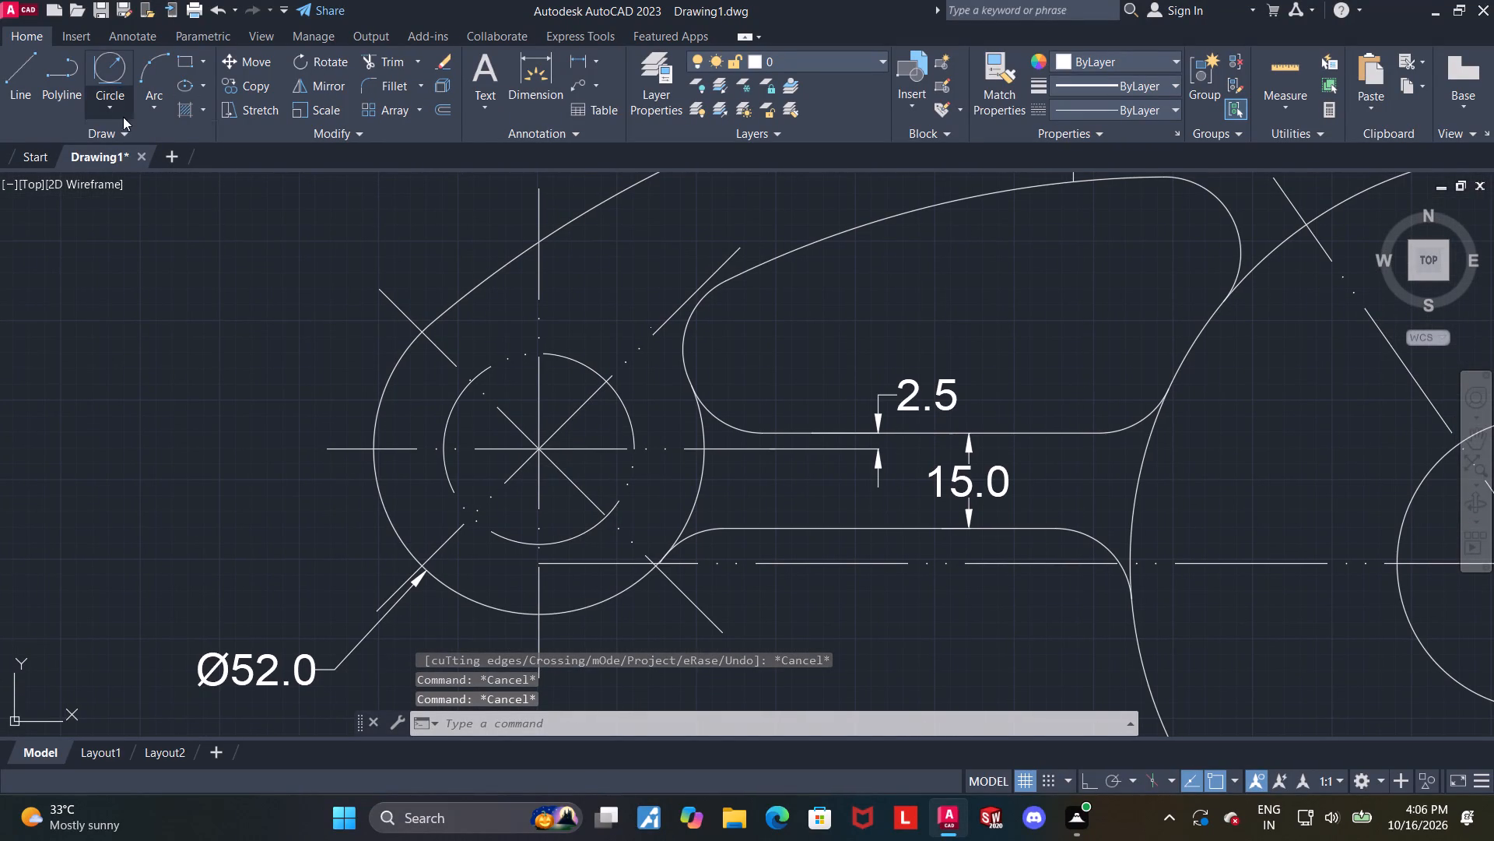
click(126, 135)
scroll(596, 389, up, 1)
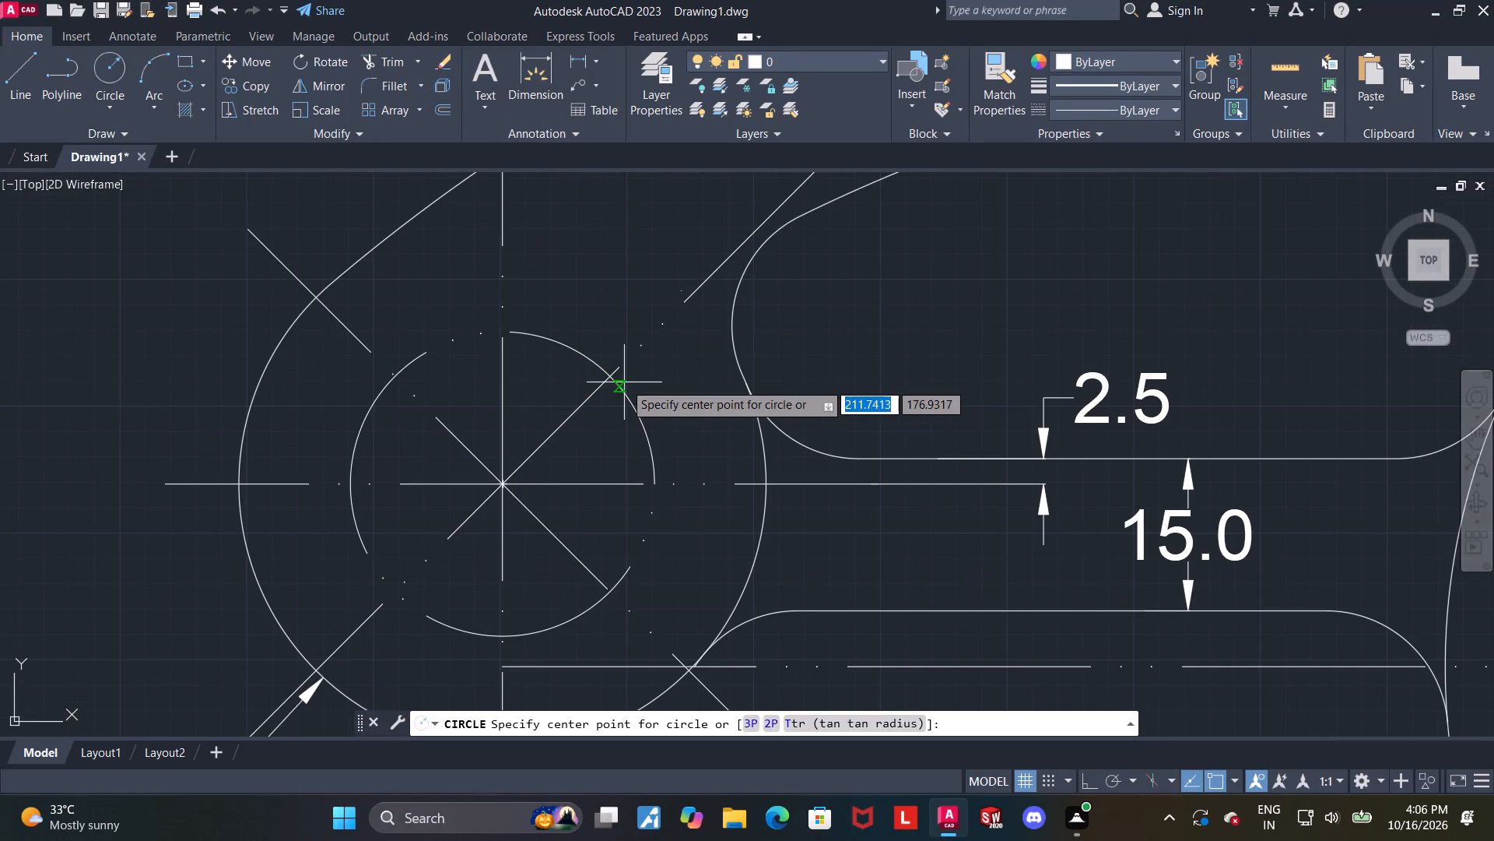
click(613, 377)
scroll(613, 352, down, 1)
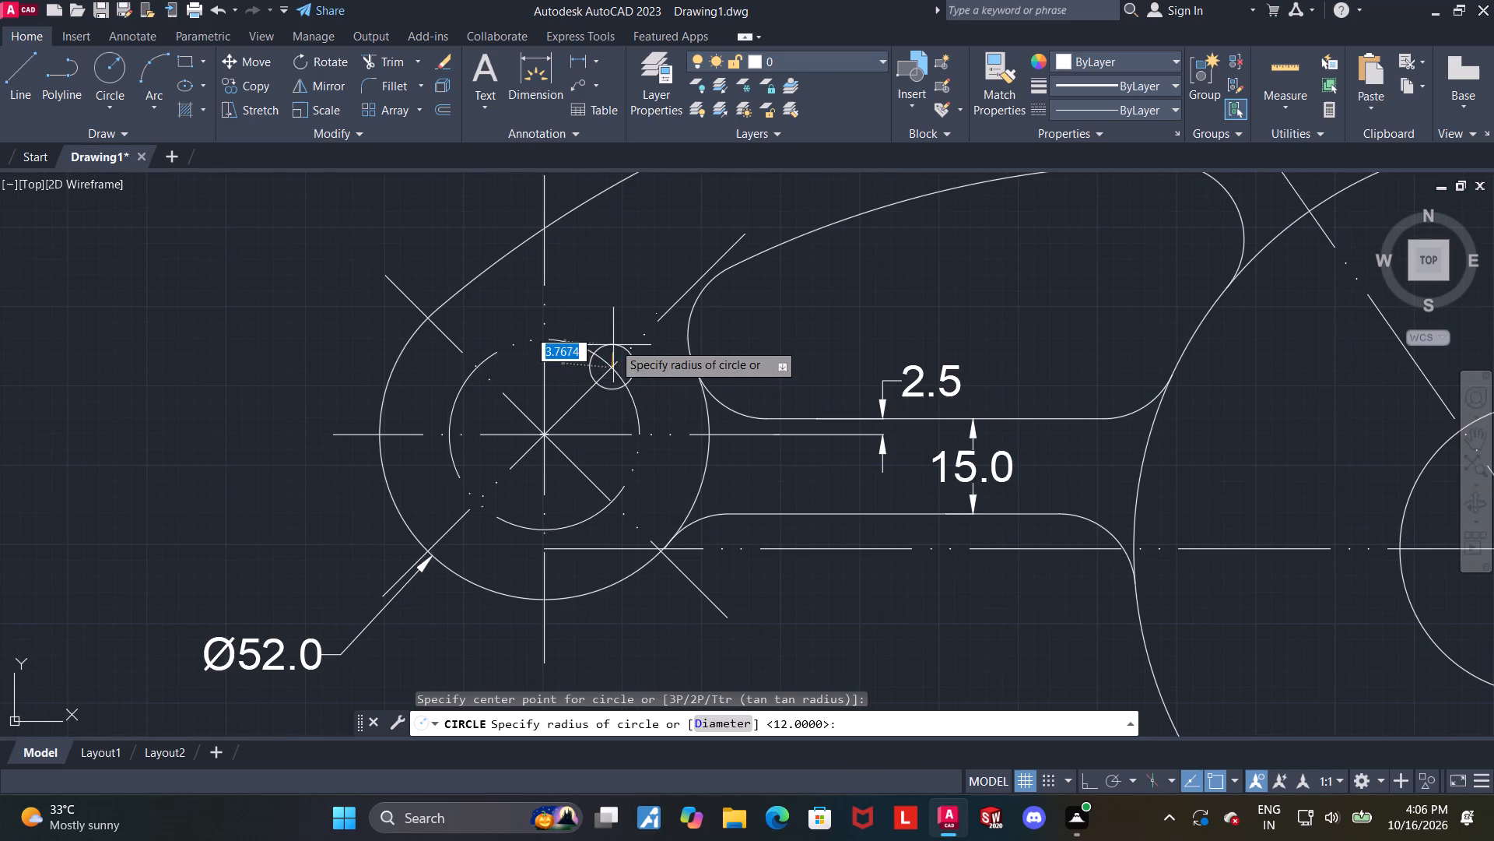
scroll(613, 342, up, 1)
key(d)
key(Return)
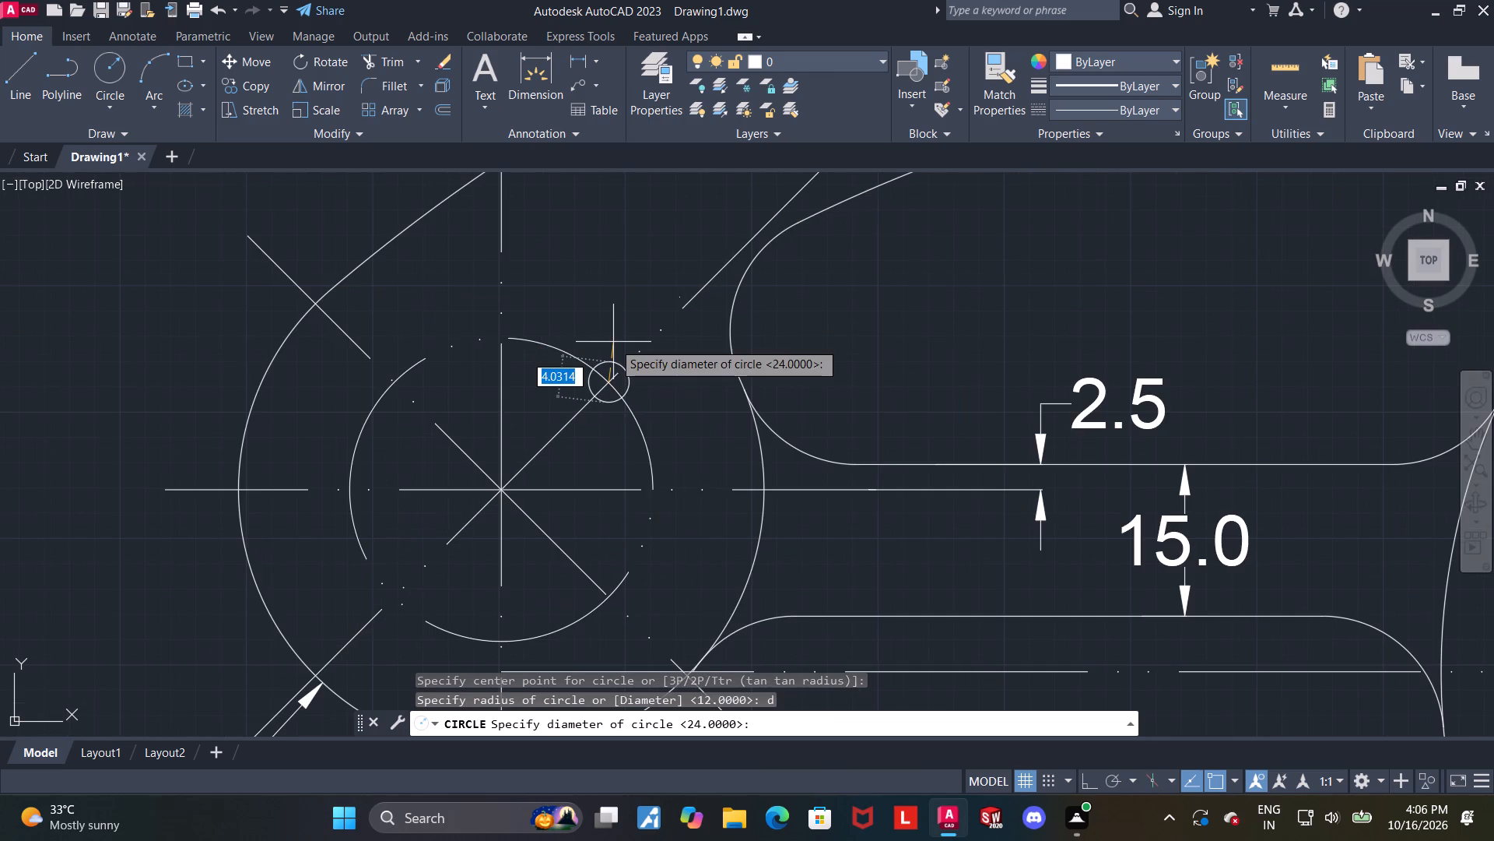
key(8)
key(Return)
key(Escape)
key(Escape)
scroll(611, 354, down, 1)
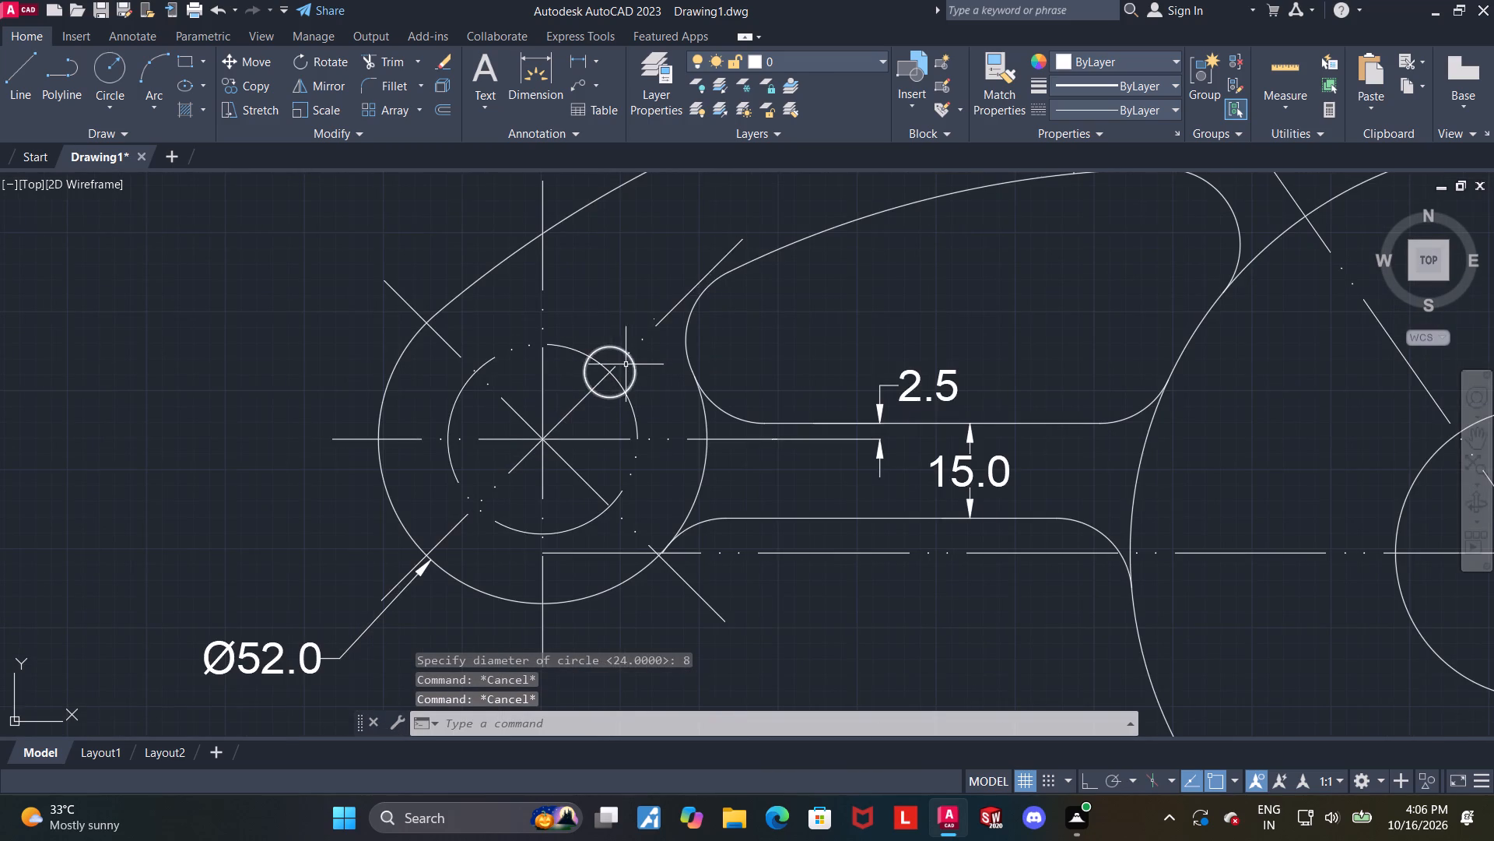
Create a polar array of the 8-diameter circle about the boss's centre with 4 items.
scroll(623, 364, up, 1)
key(Escape)
scroll(613, 414, down, 2)
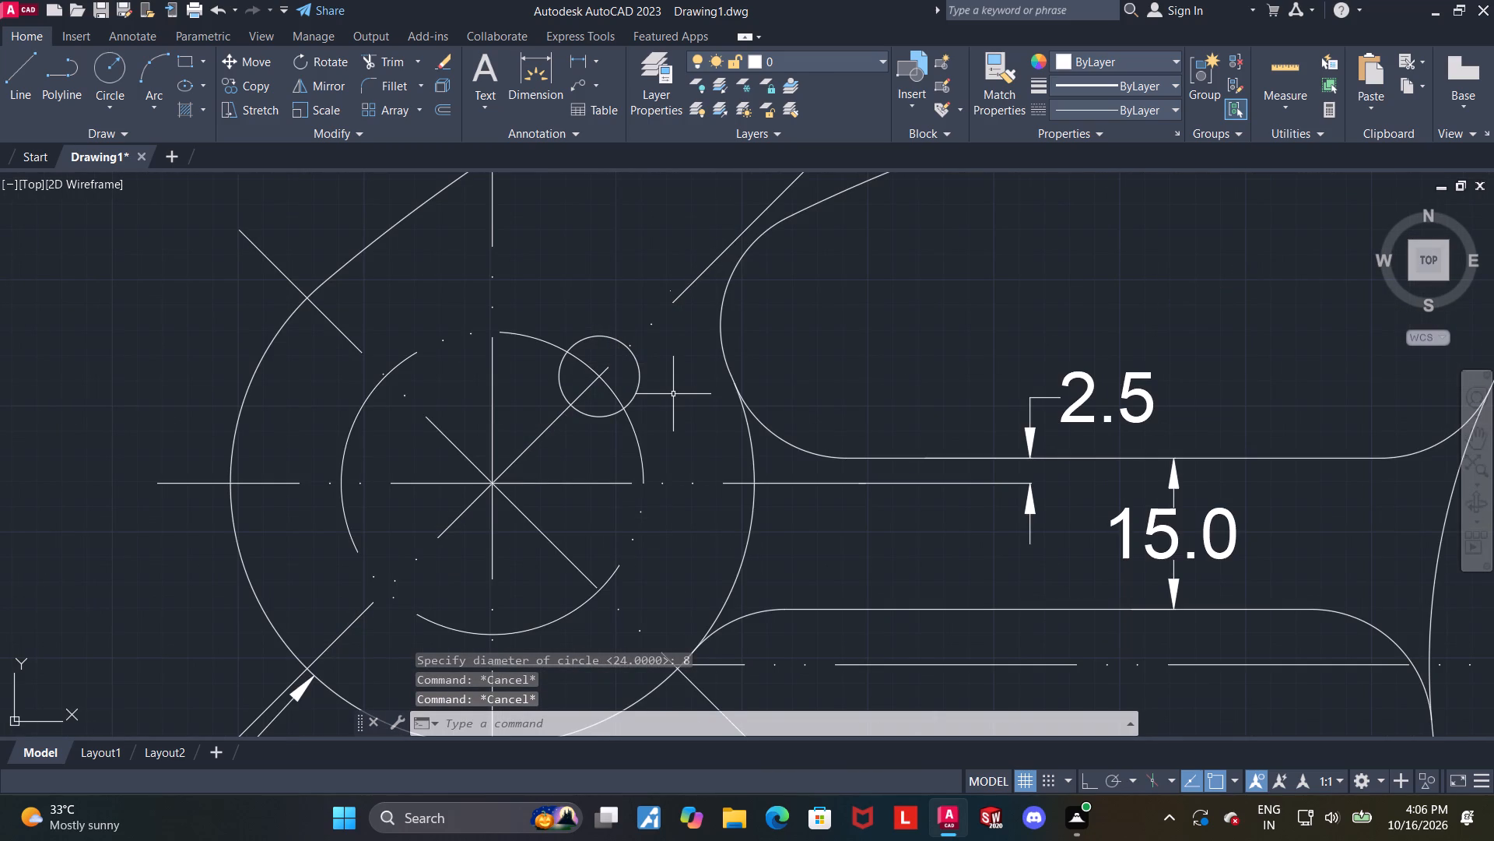
scroll(626, 428, down, 2)
scroll(647, 420, up, 2)
click(627, 417)
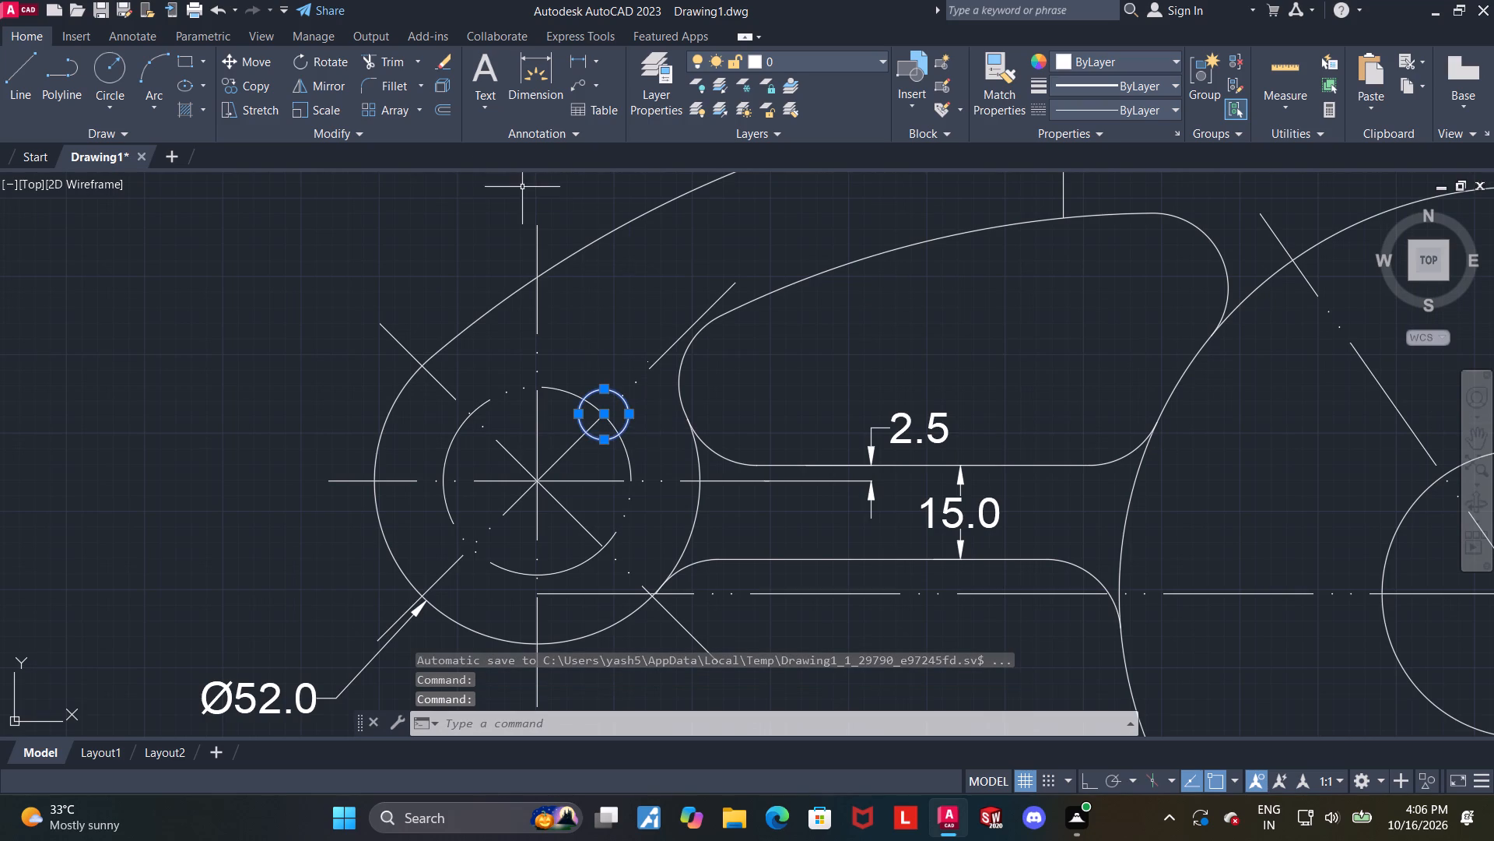
click(419, 106)
click(411, 207)
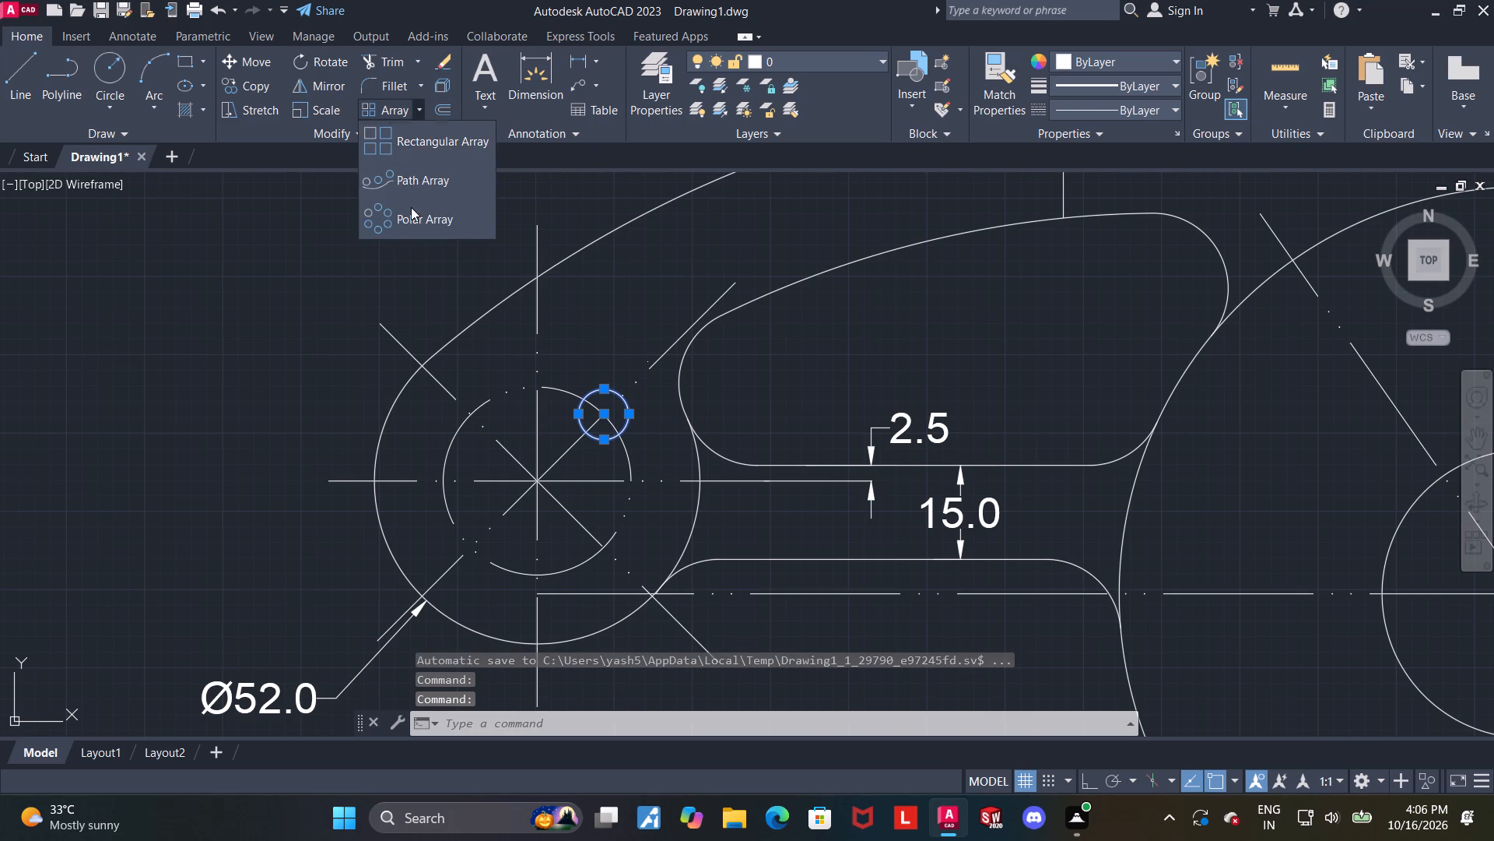
scroll(514, 489, up, 4)
scroll(643, 438, up, 6)
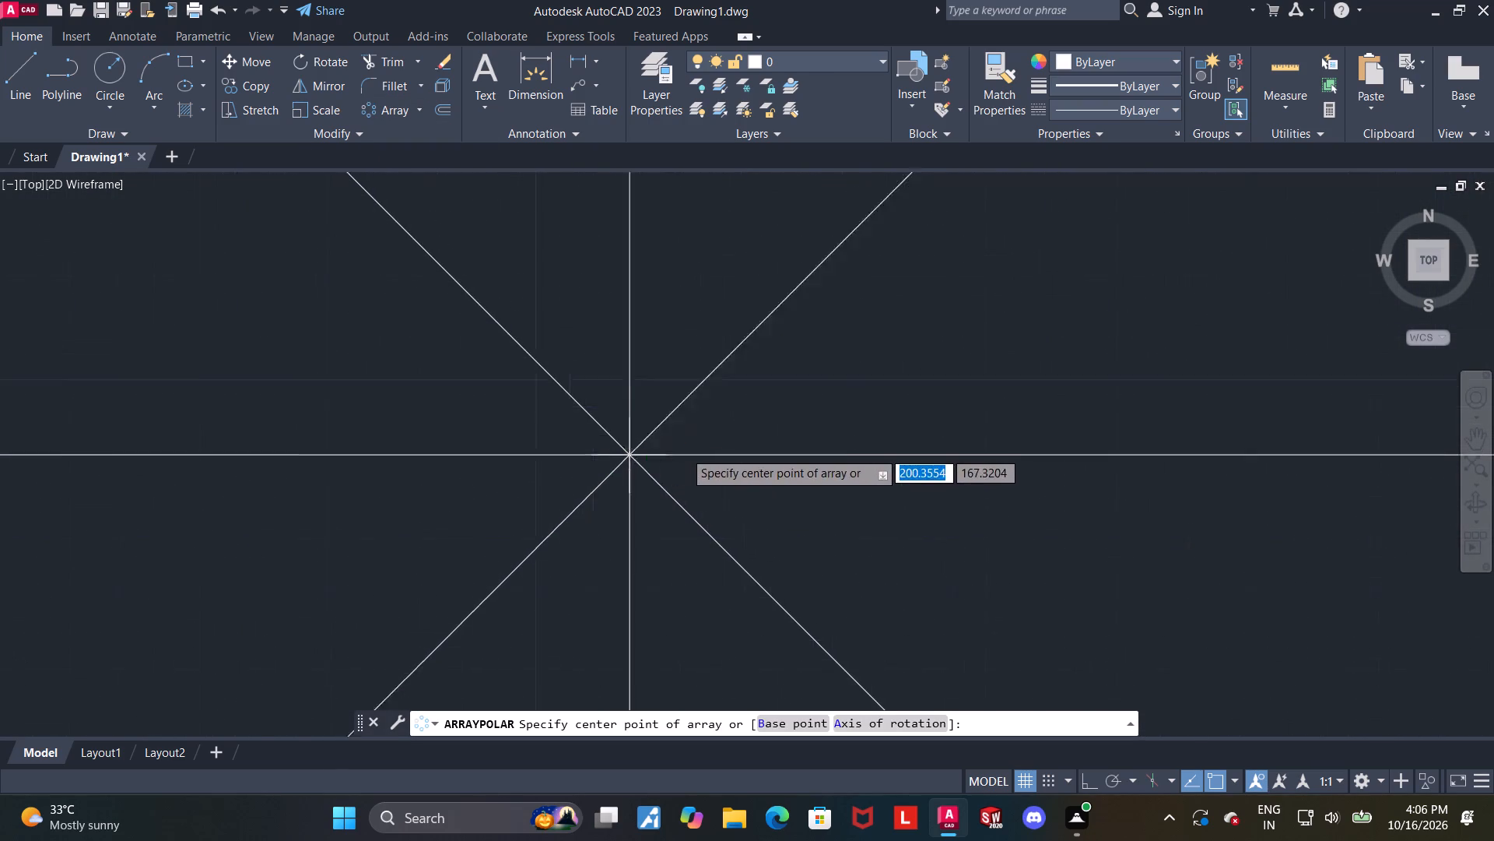
scroll(684, 451, up, 1)
click(536, 457)
scroll(535, 457, down, 10)
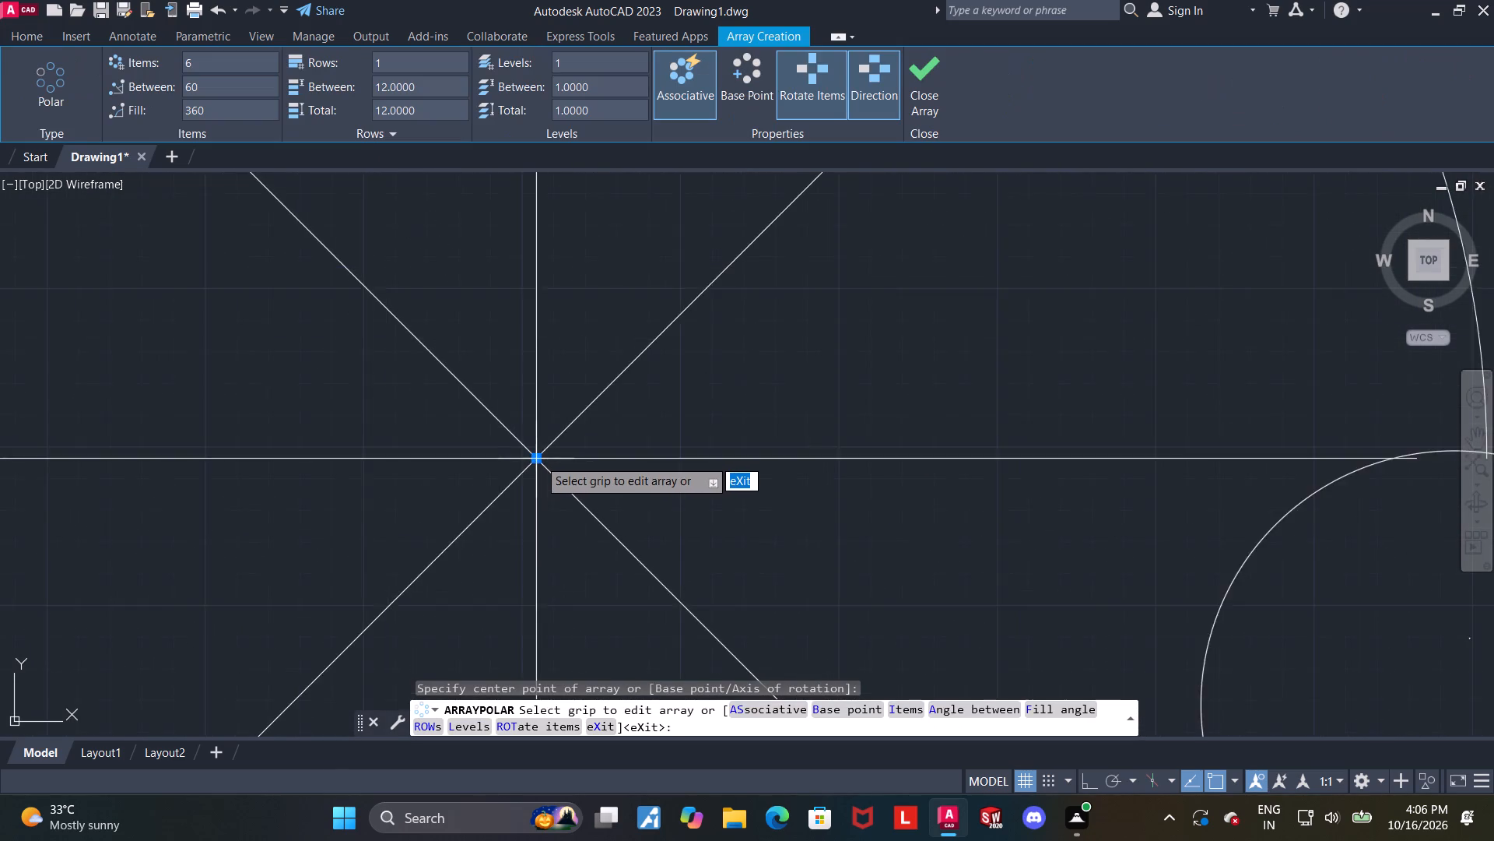
scroll(538, 459, down, 4)
drag(235, 64, 161, 69)
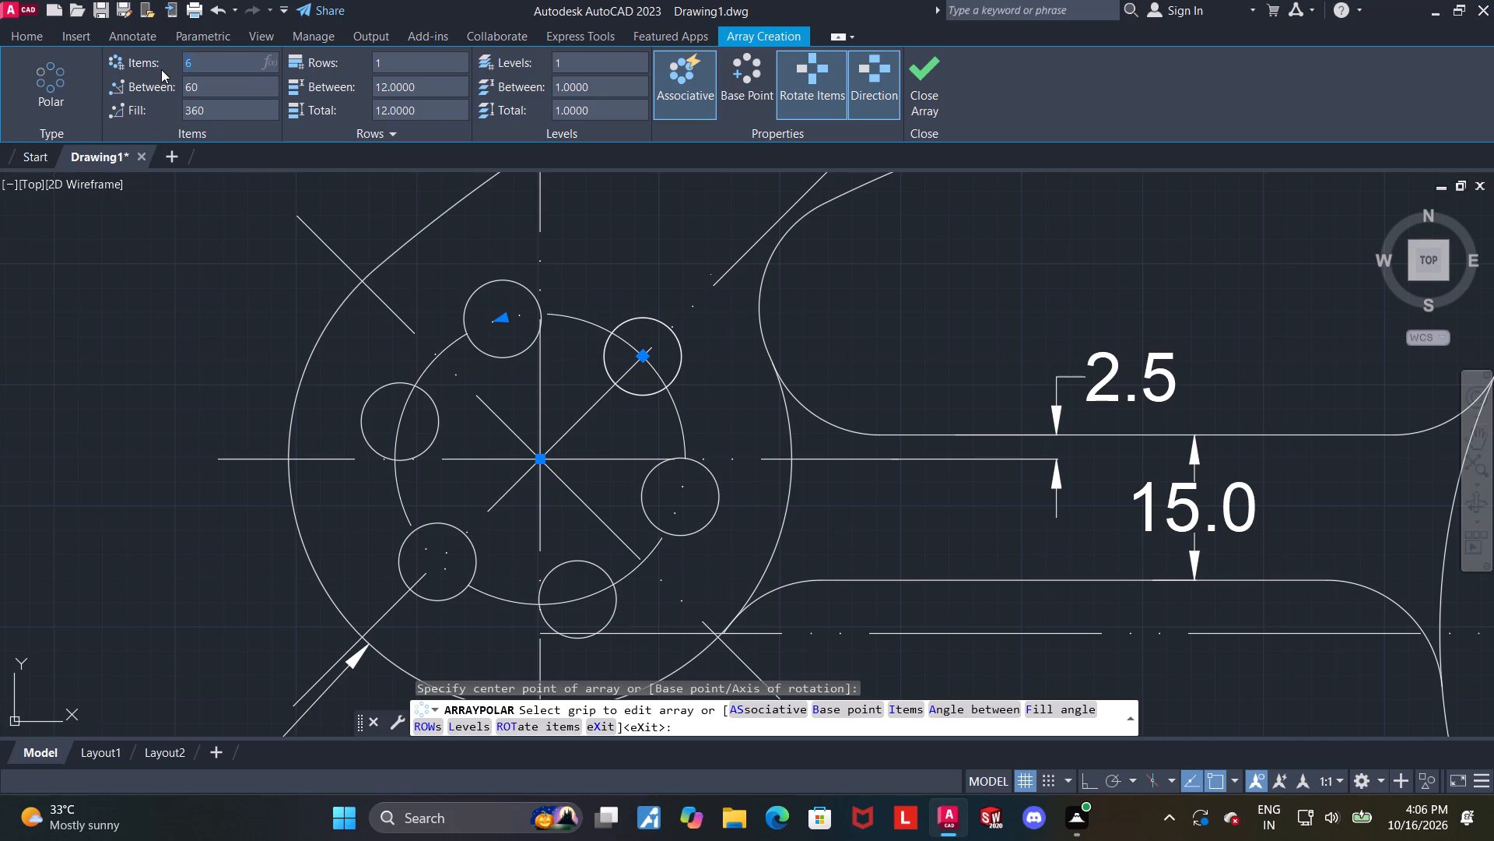
key(4)
key(Return)
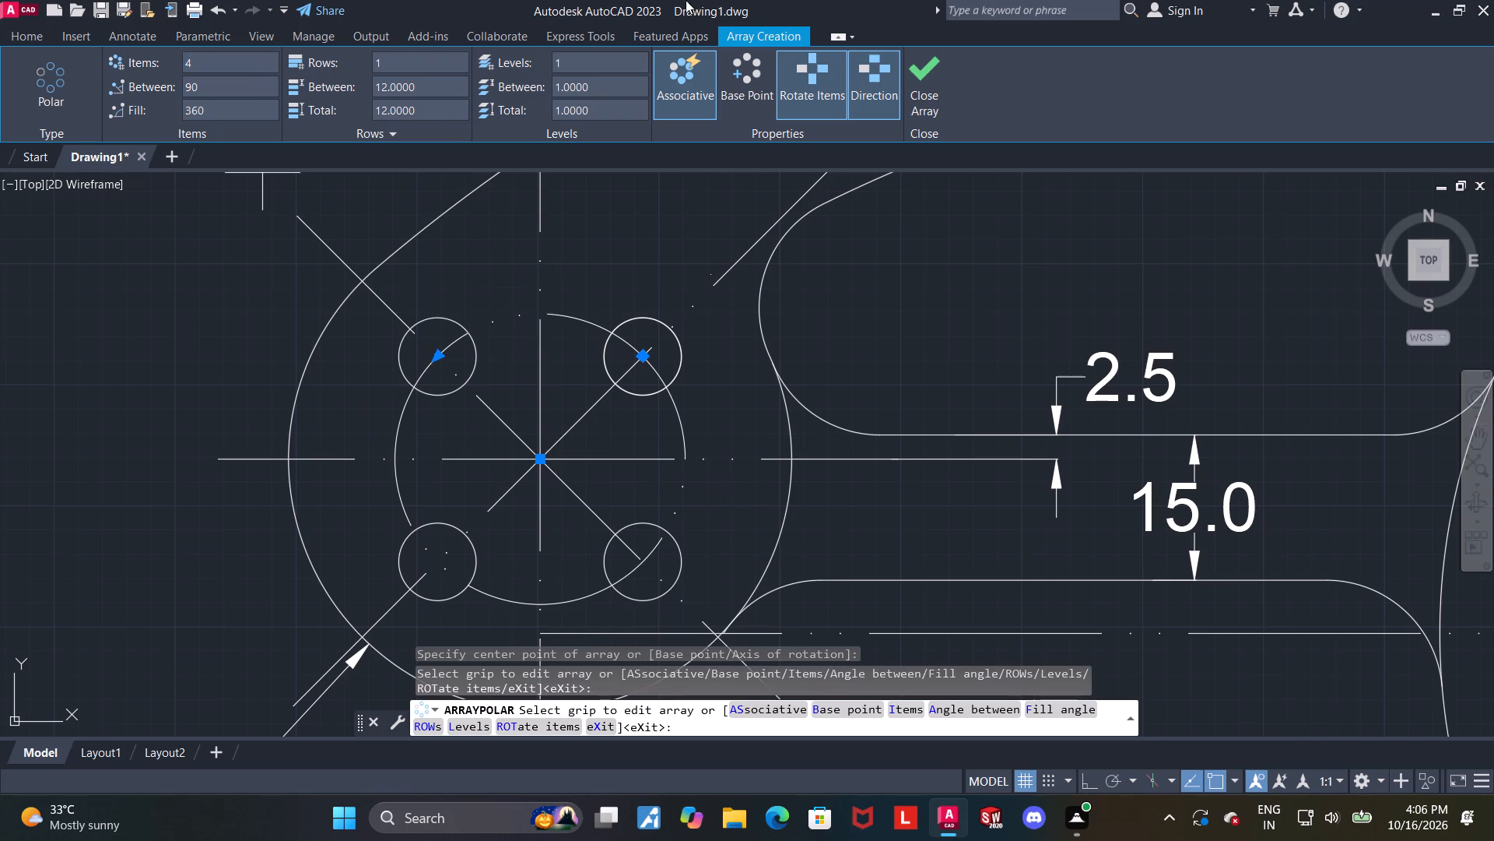
click(934, 70)
Add a diameter dimension to the boss's upper-left small hole, placing its text outside the boss.
scroll(880, 187, down, 3)
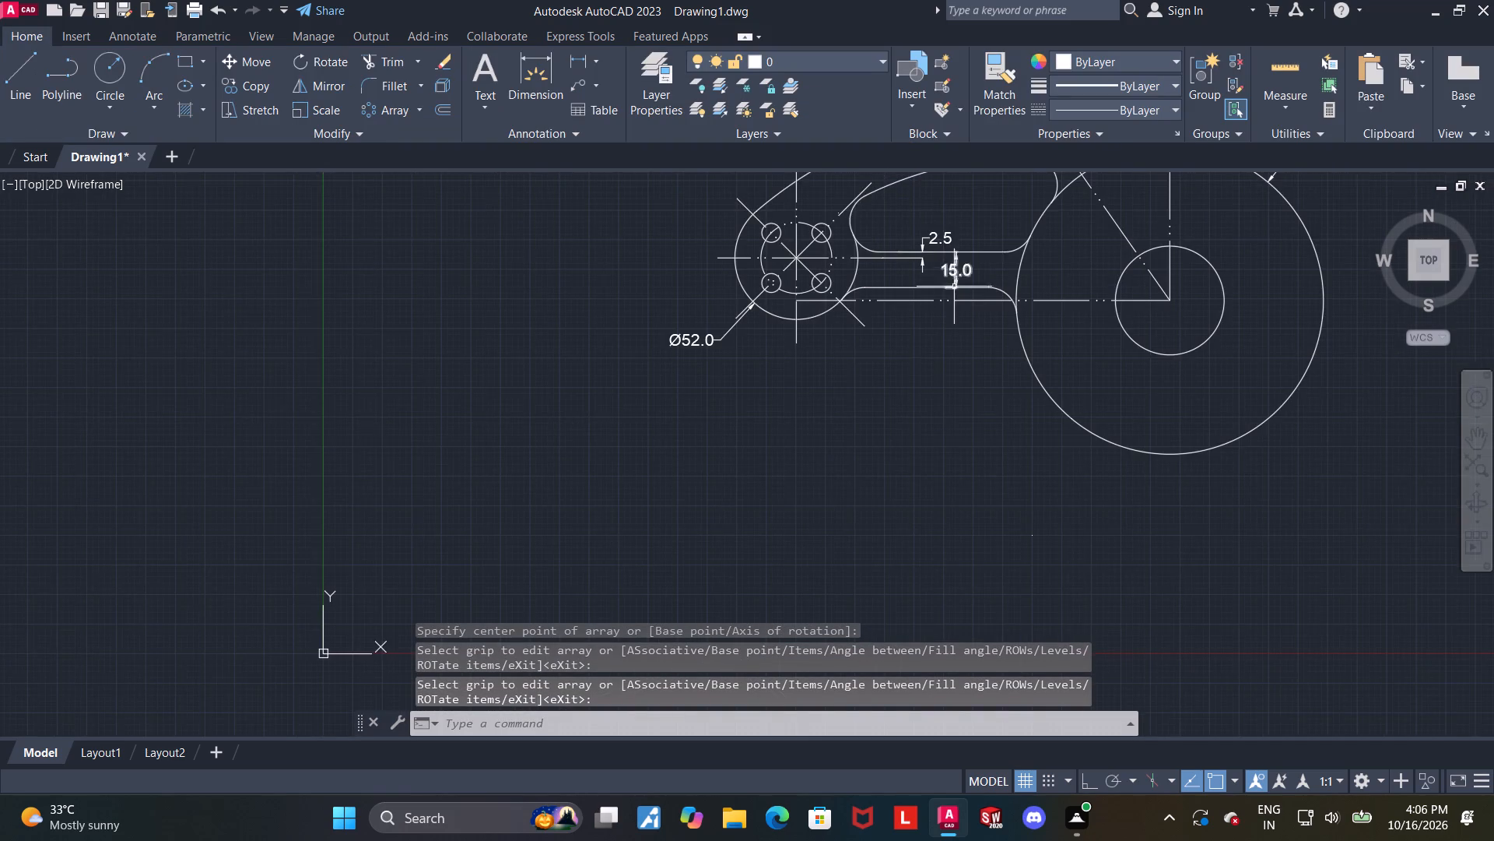
middle_drag(950, 304, 809, 465)
scroll(809, 513, up, 1)
key(Escape)
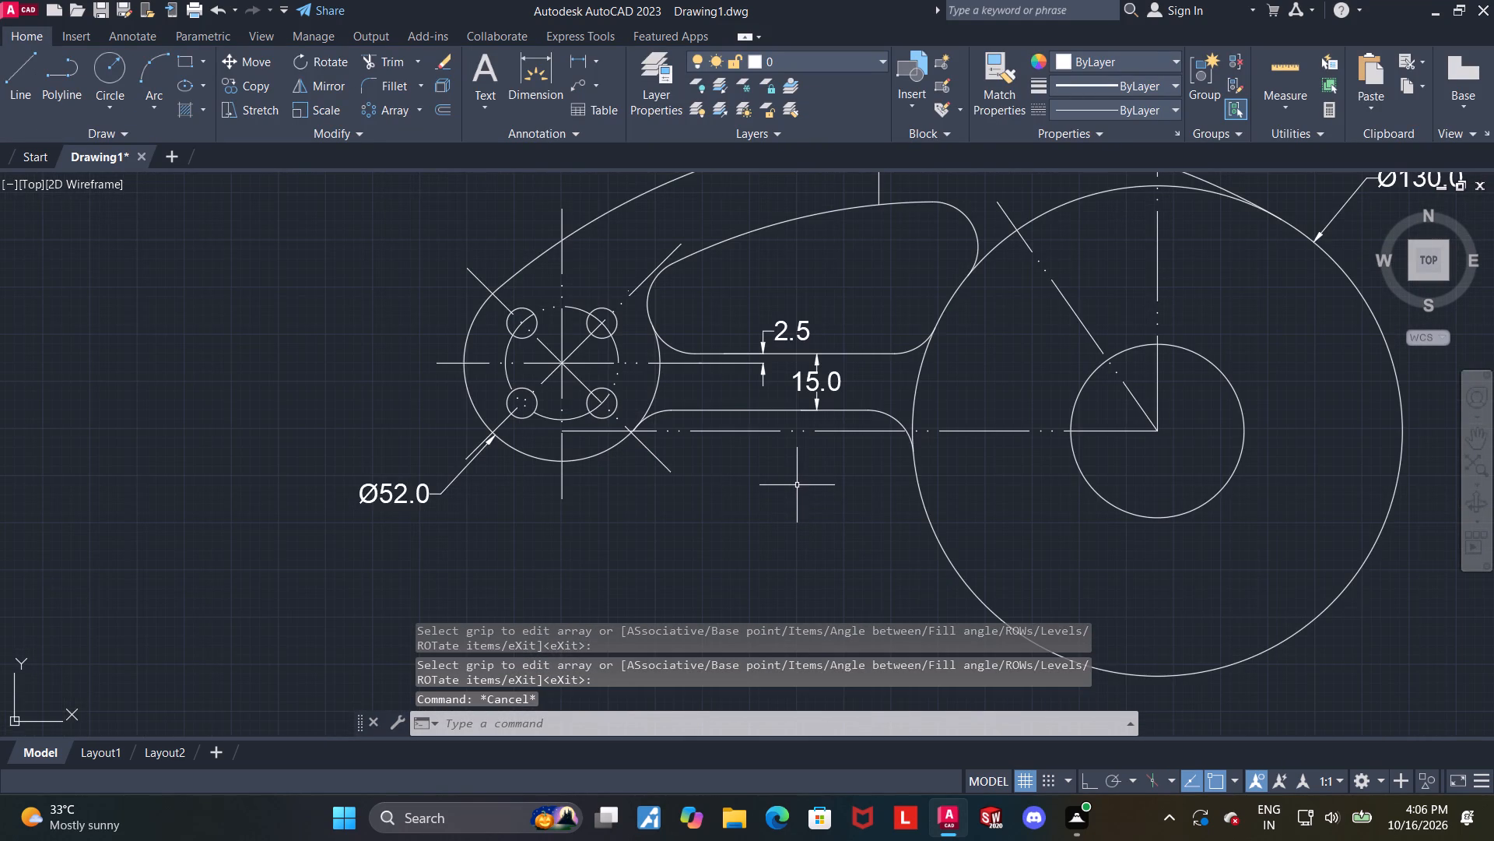
scroll(526, 242, up, 2)
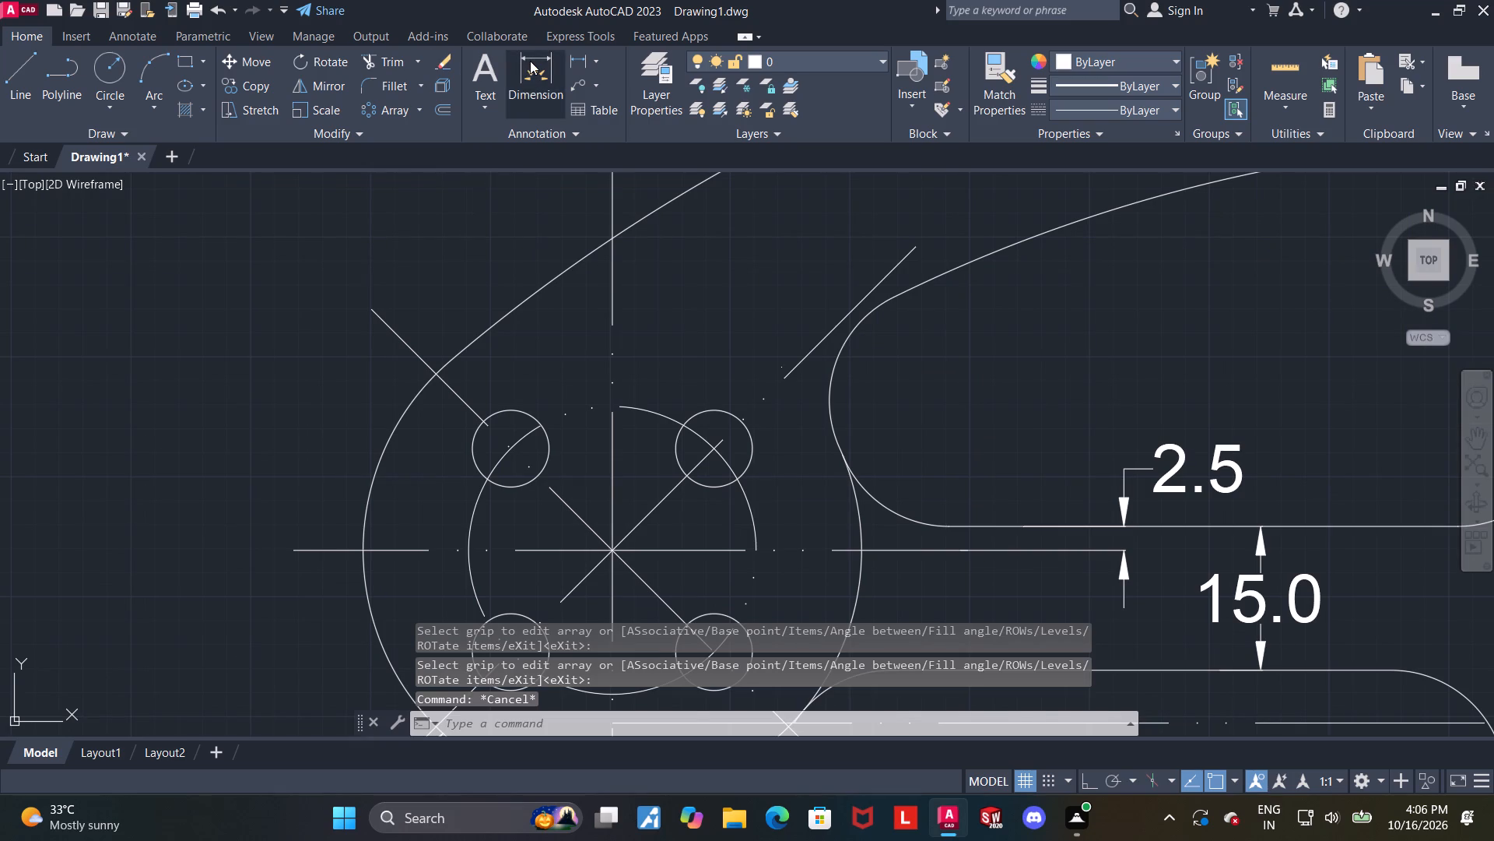
click(530, 61)
scroll(454, 366, up, 1)
click(482, 480)
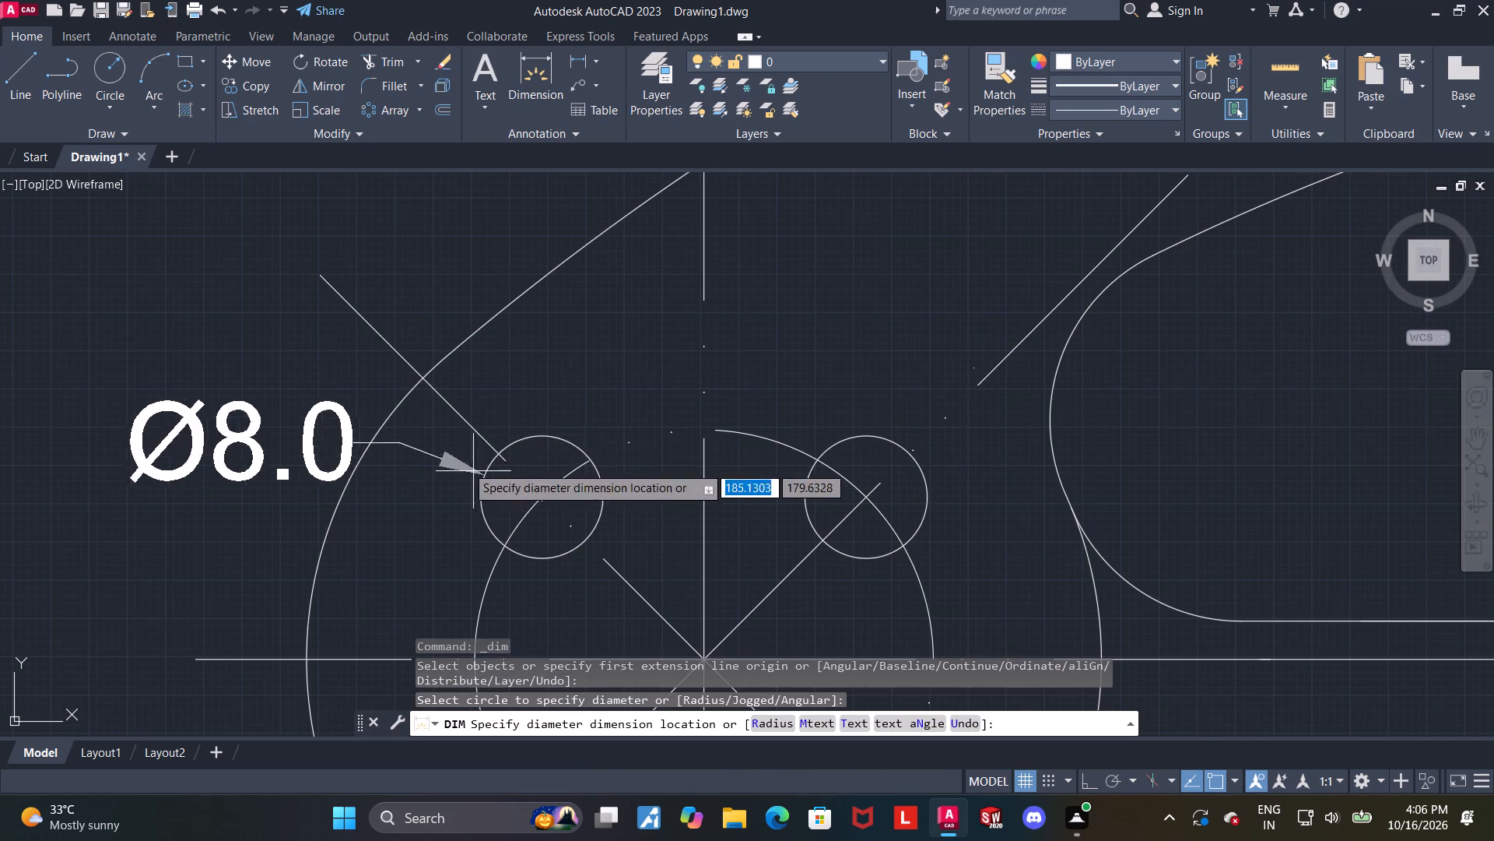
click(243, 372)
key(Escape)
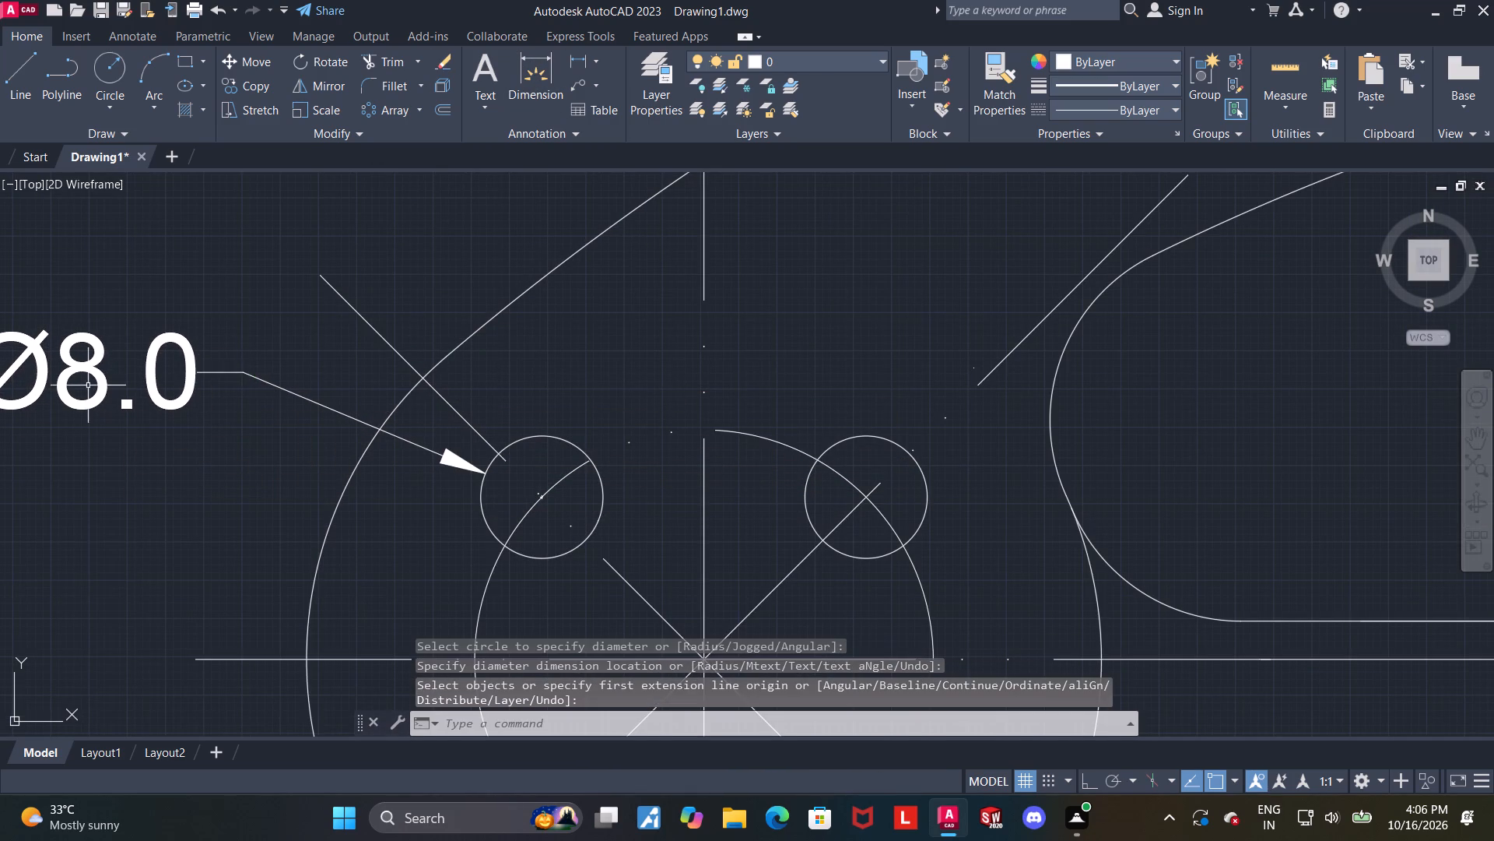
Append X4 to the text of the small hole's diameter dimension.
double_click(101, 369)
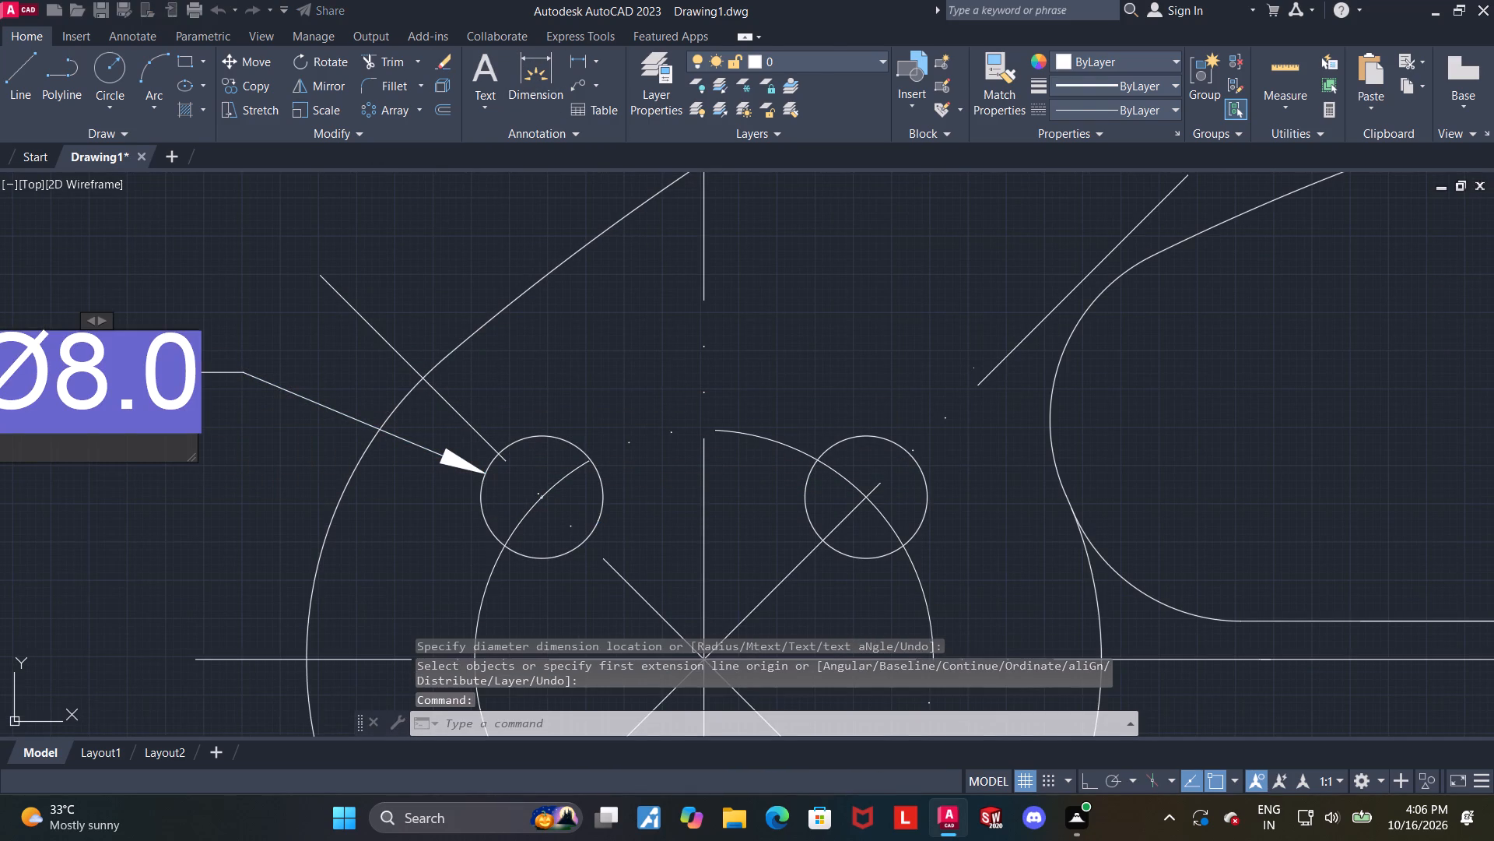
text(-4)
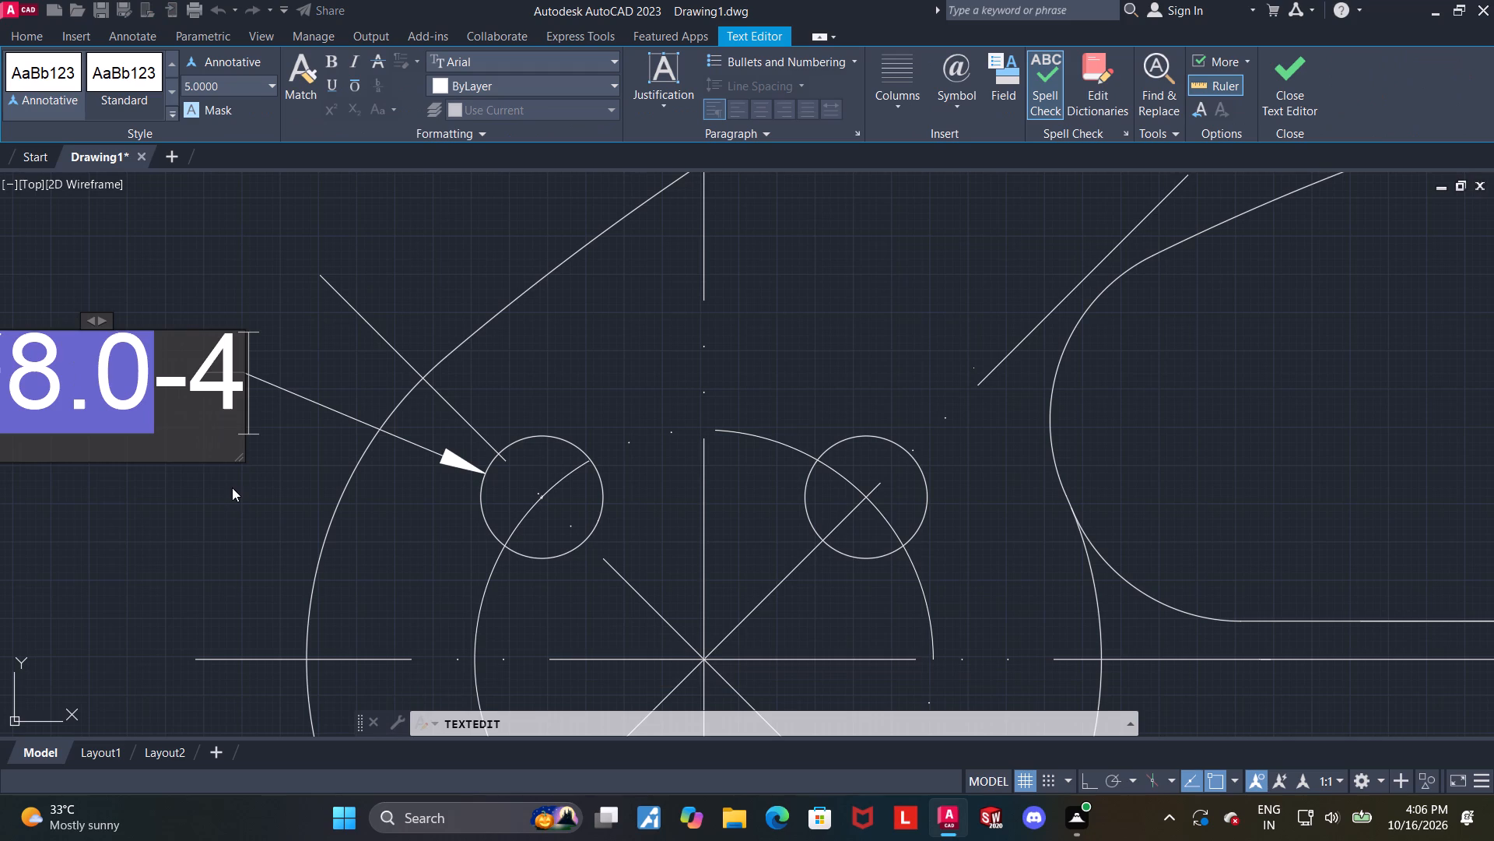
key(Return)
click(193, 403)
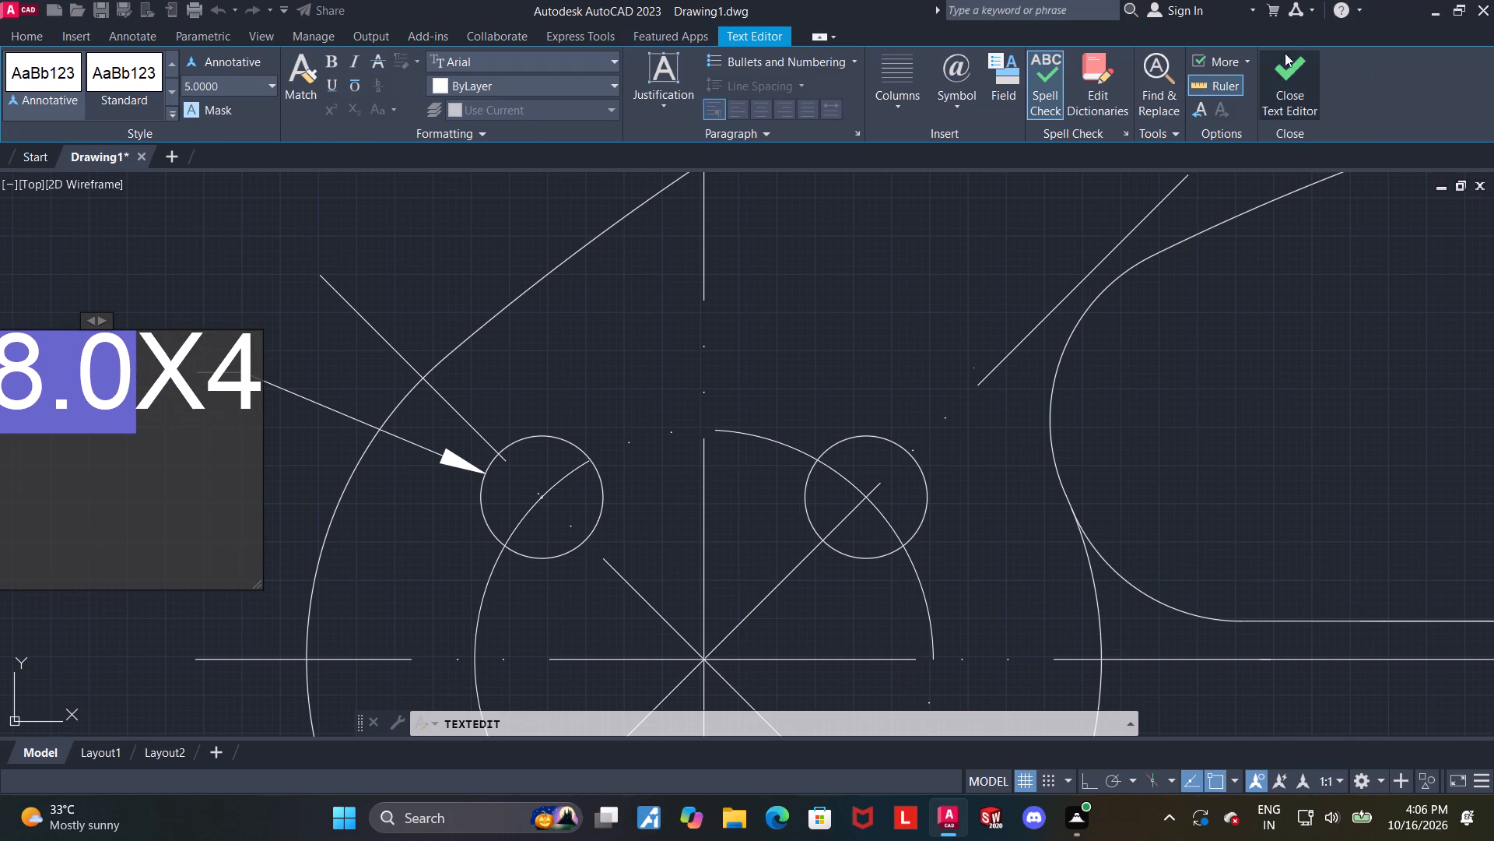
click(1296, 83)
scroll(1214, 173, down, 4)
middle_drag(1165, 306, 637, 487)
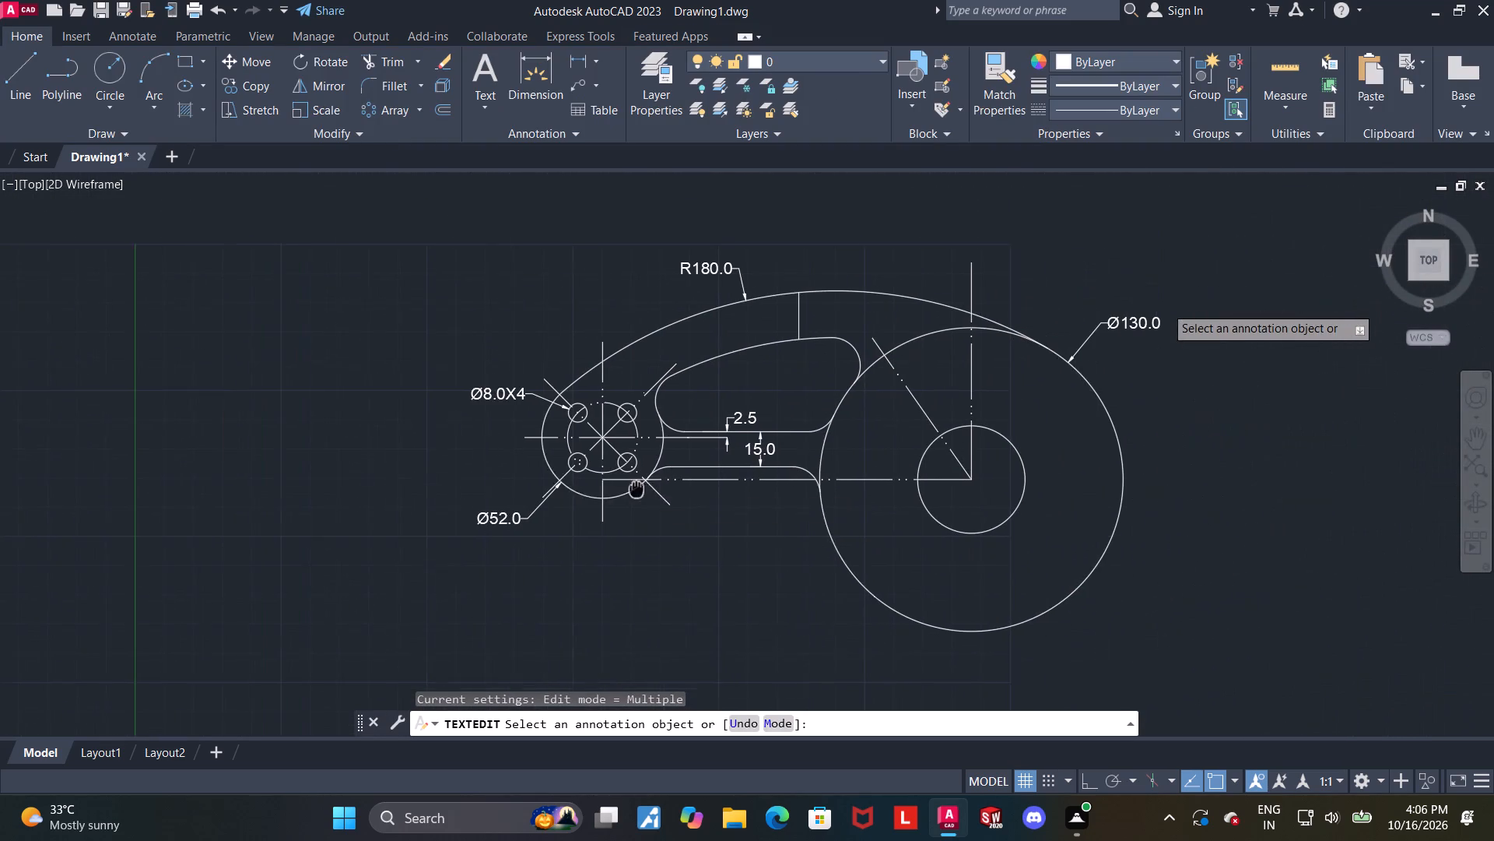
middle_drag(637, 487, 633, 487)
key(Escape)
key(Escape)
Add a radius dimension to the fillet joining the boss and the arm's lower edge, with the text below the arm.
scroll(689, 519, up, 1)
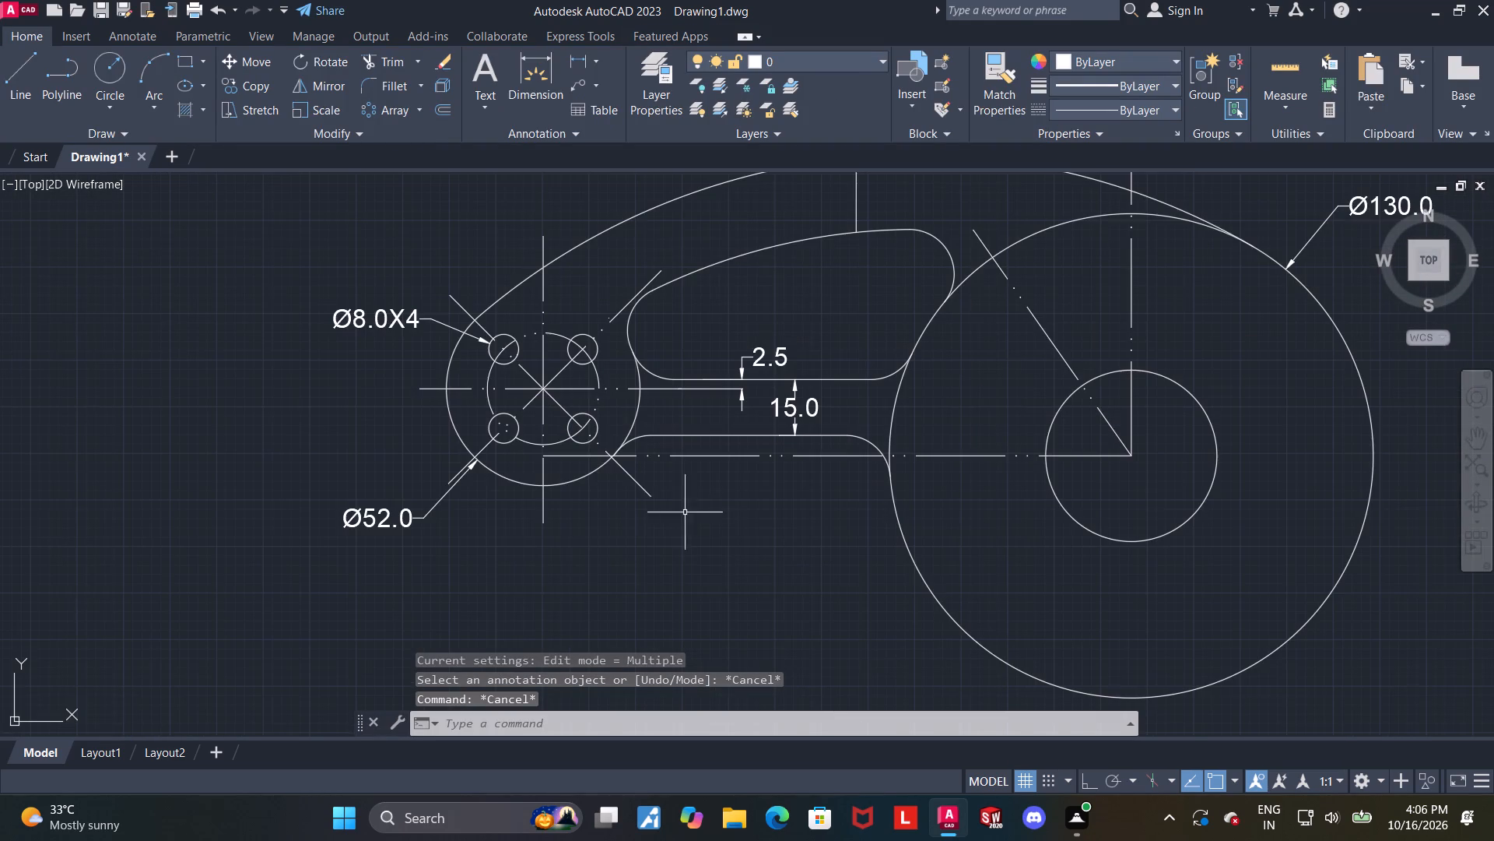
scroll(602, 504, up, 1)
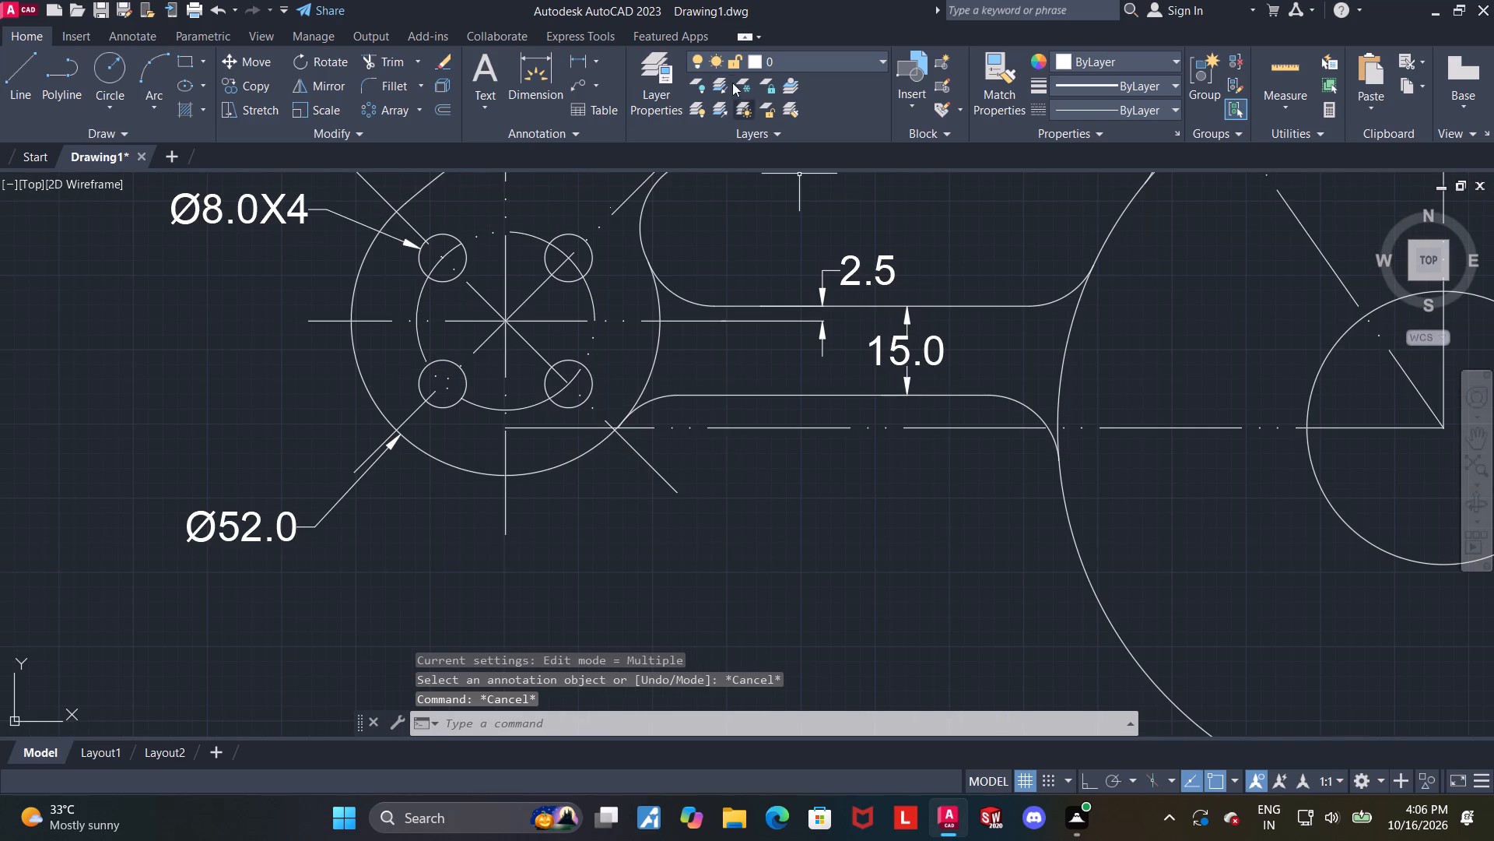
click(539, 75)
scroll(696, 479, up, 2)
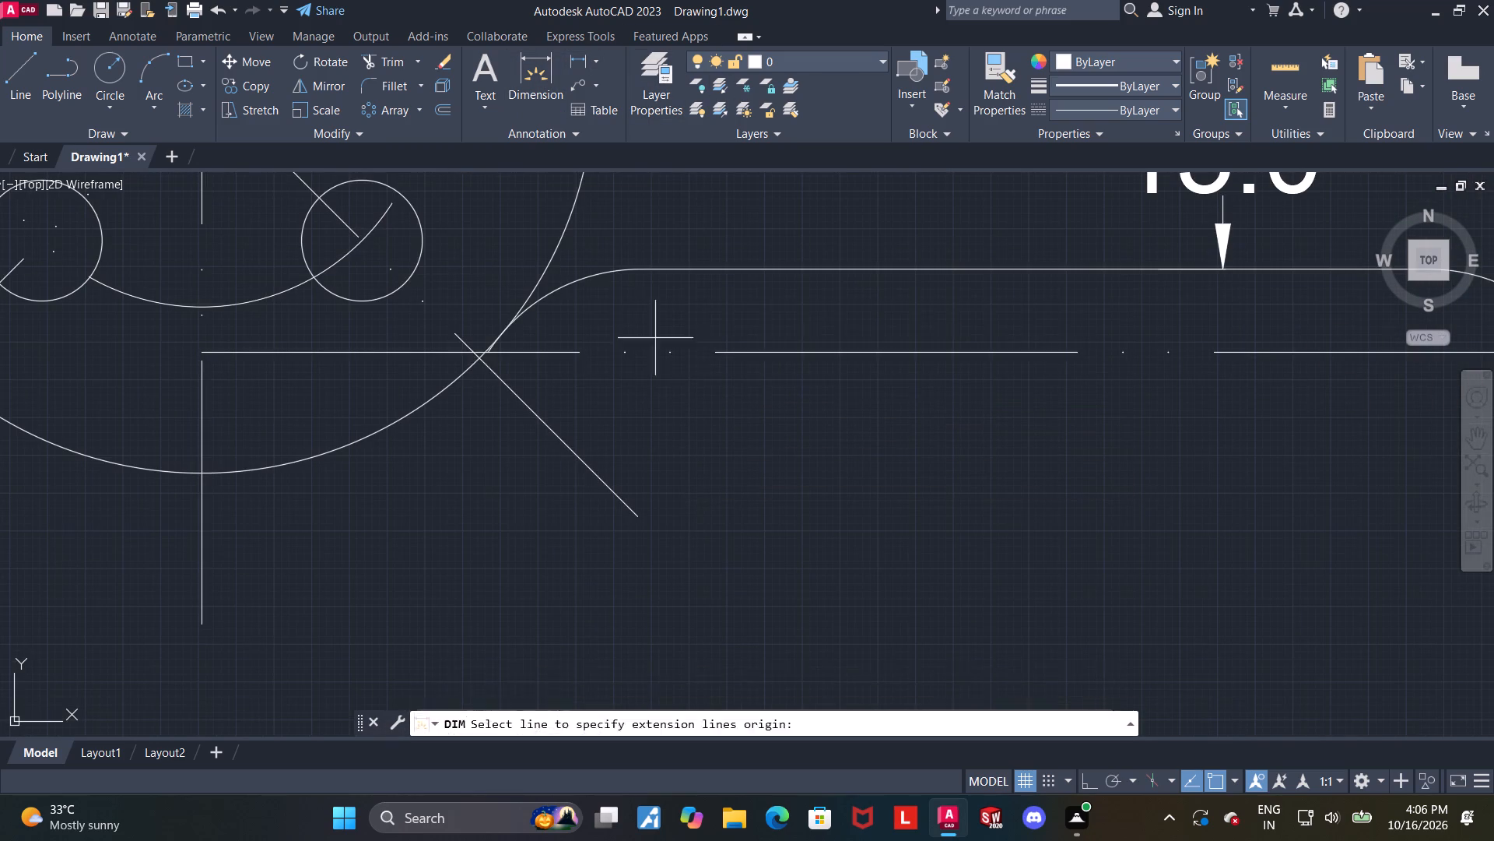
click(607, 276)
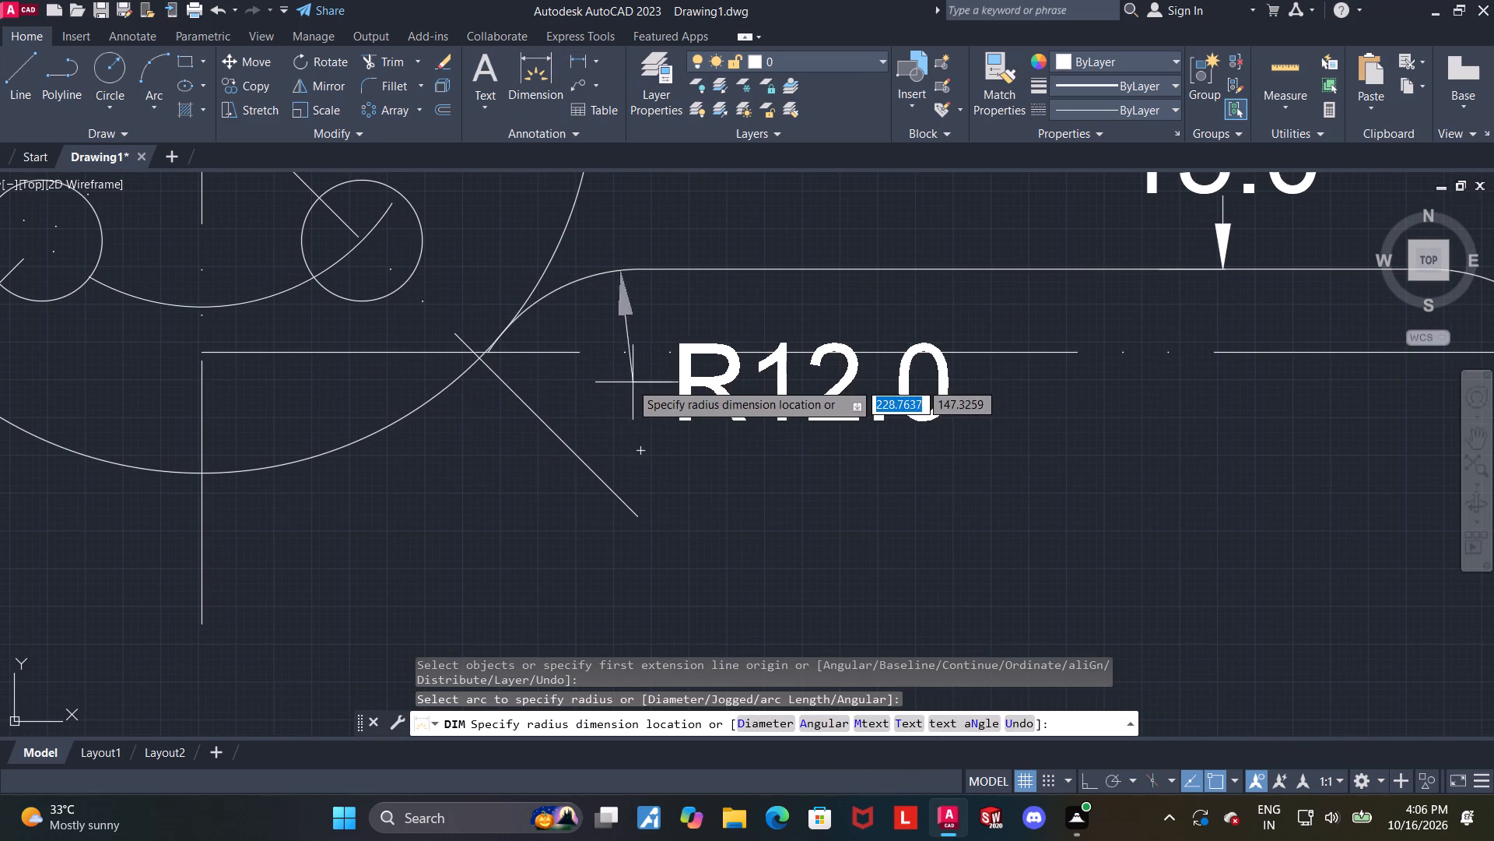
click(630, 429)
scroll(812, 458, down, 2)
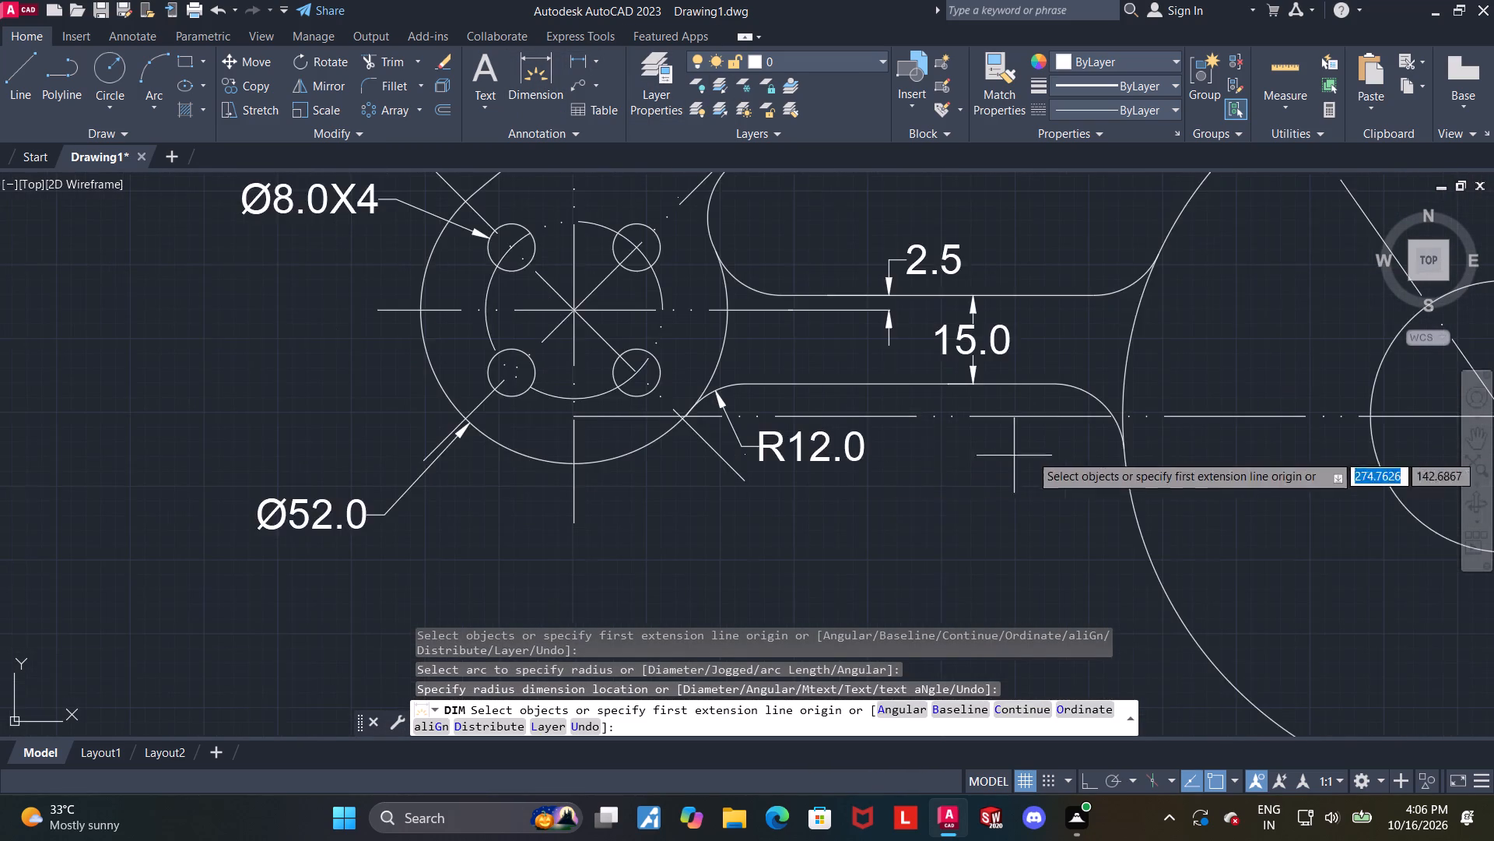
middle_drag(1054, 452, 832, 483)
key(Escape)
Add a radius dimension to the fillet joining the arm's lower edge and the 130-diameter circle.
scroll(832, 483, up, 2)
click(542, 62)
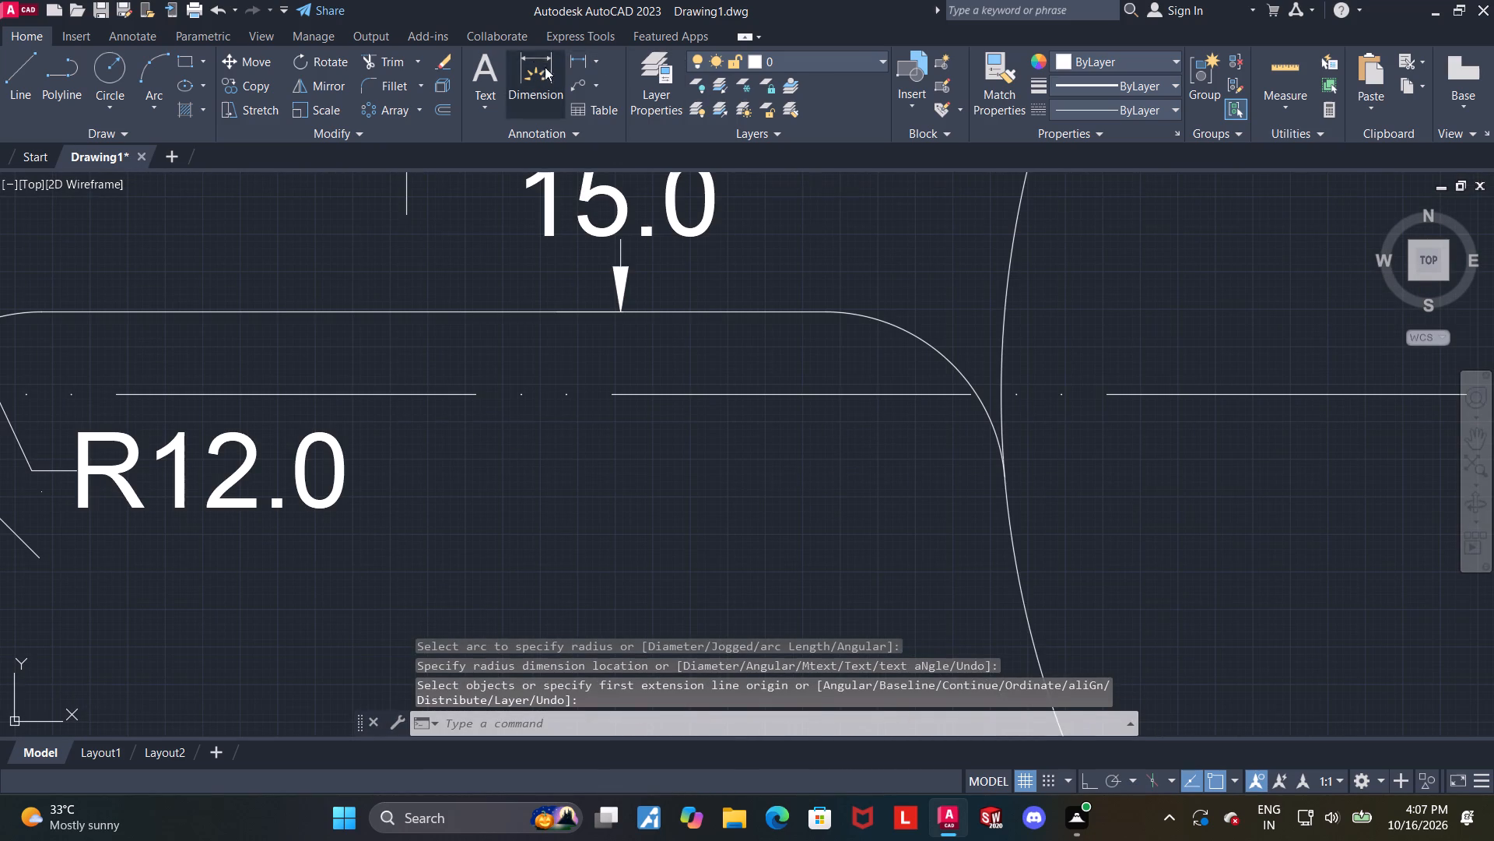
click(893, 328)
click(893, 464)
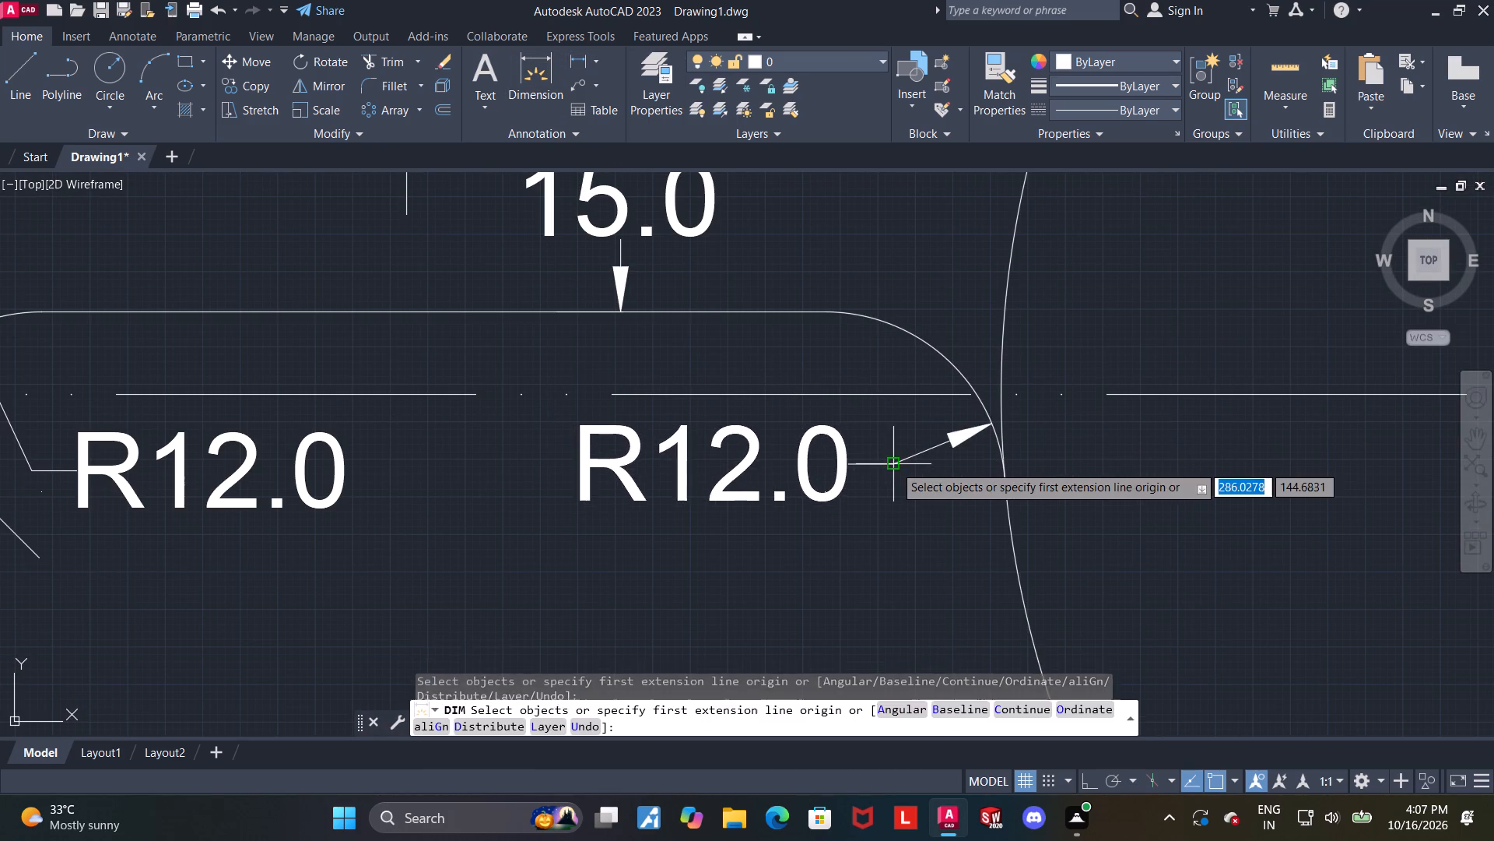
scroll(882, 459, down, 2)
key(Escape)
Add a radius dimension to the upper-left rounded corner of the opening, with the text inside the opening.
middle_drag(677, 466, 682, 534)
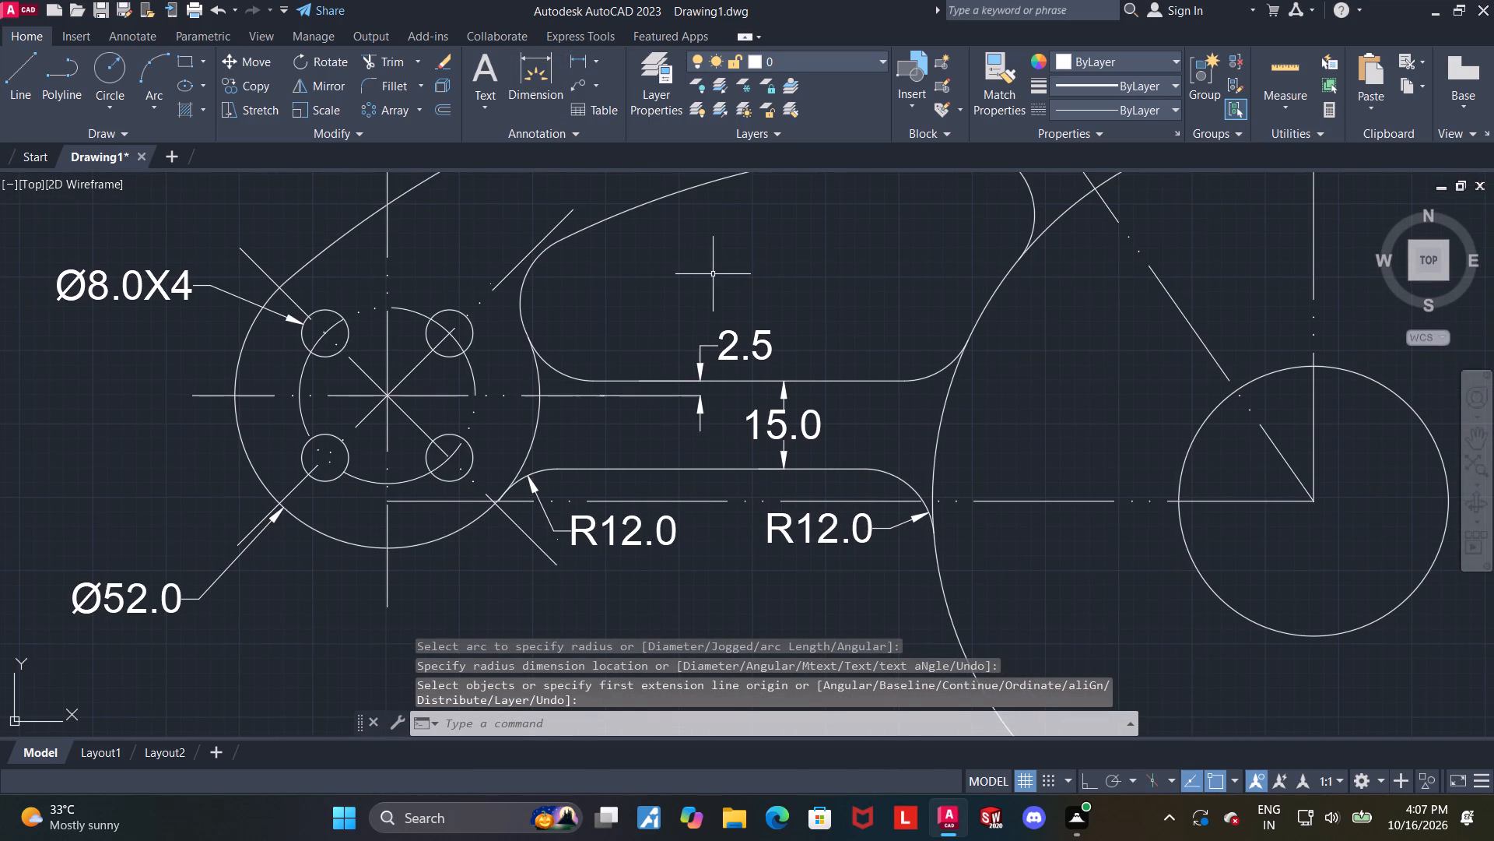
middle_drag(713, 280, 722, 378)
scroll(686, 357, up, 1)
middle_drag(665, 370, 669, 304)
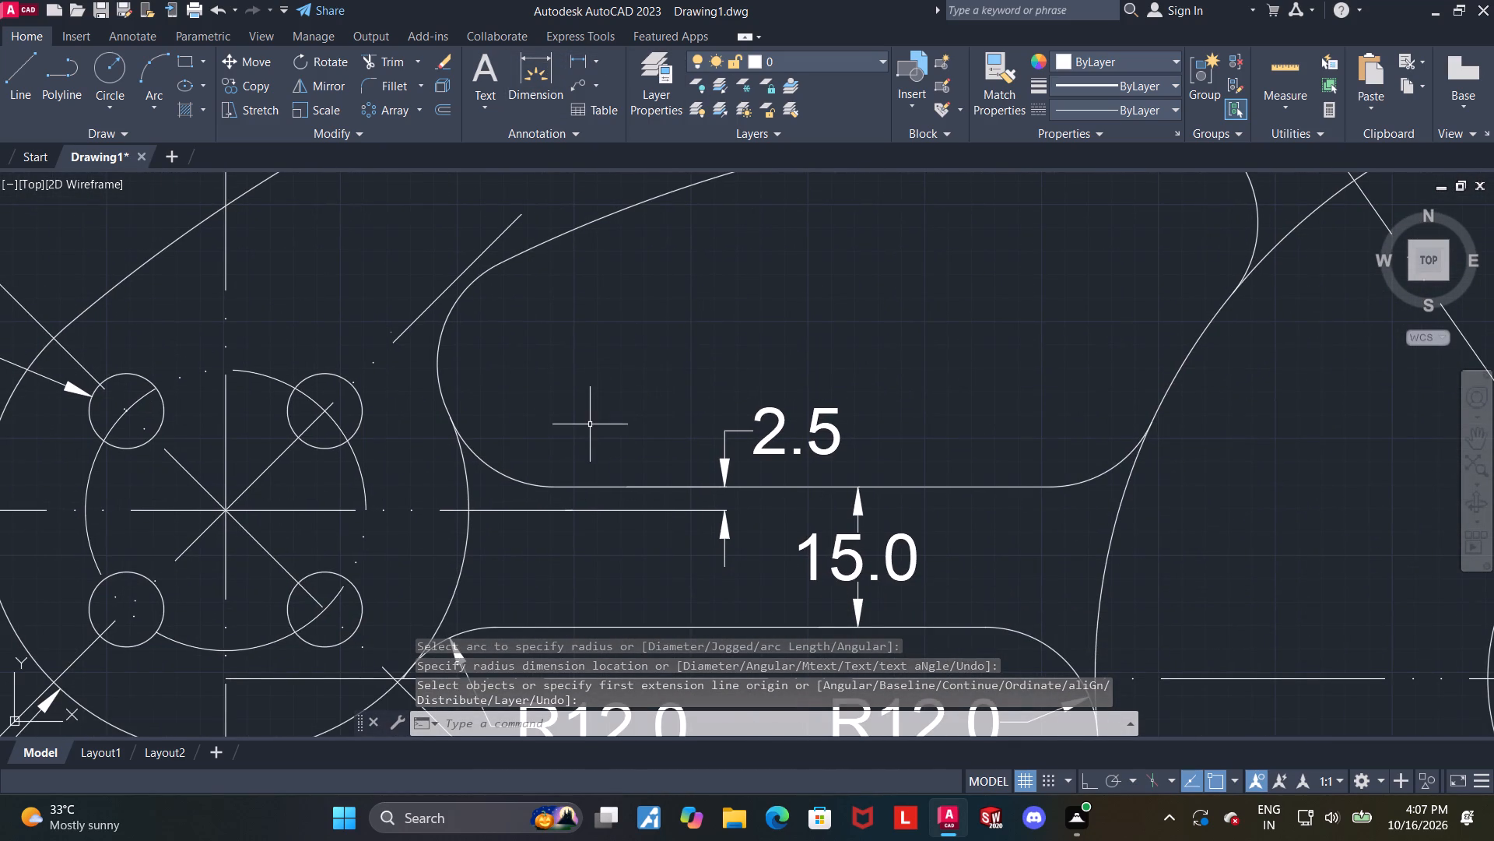
middle_drag(582, 389, 577, 438)
scroll(575, 406, up, 2)
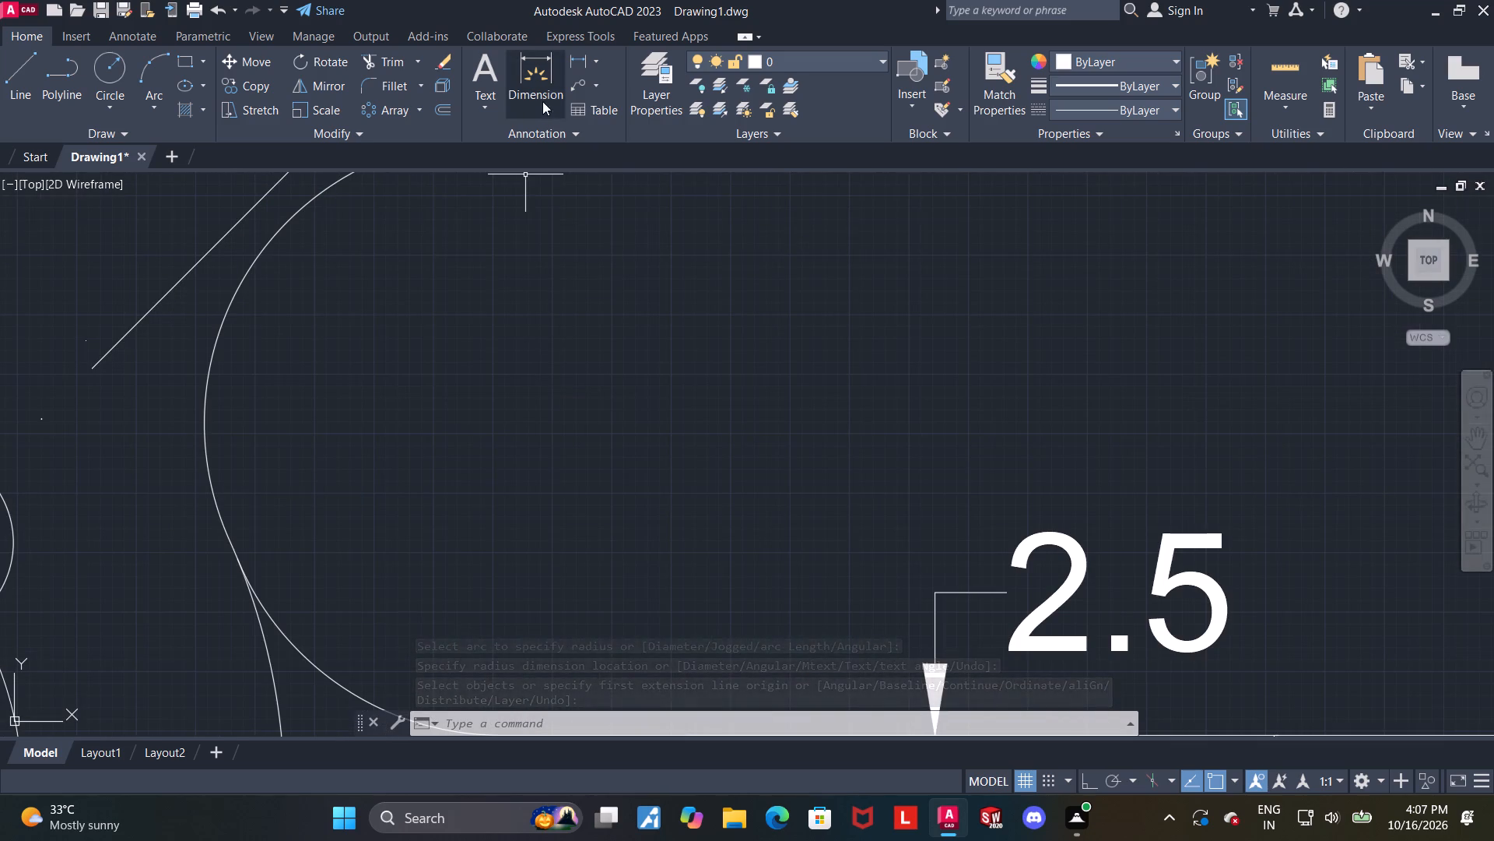
click(544, 80)
click(275, 238)
click(311, 266)
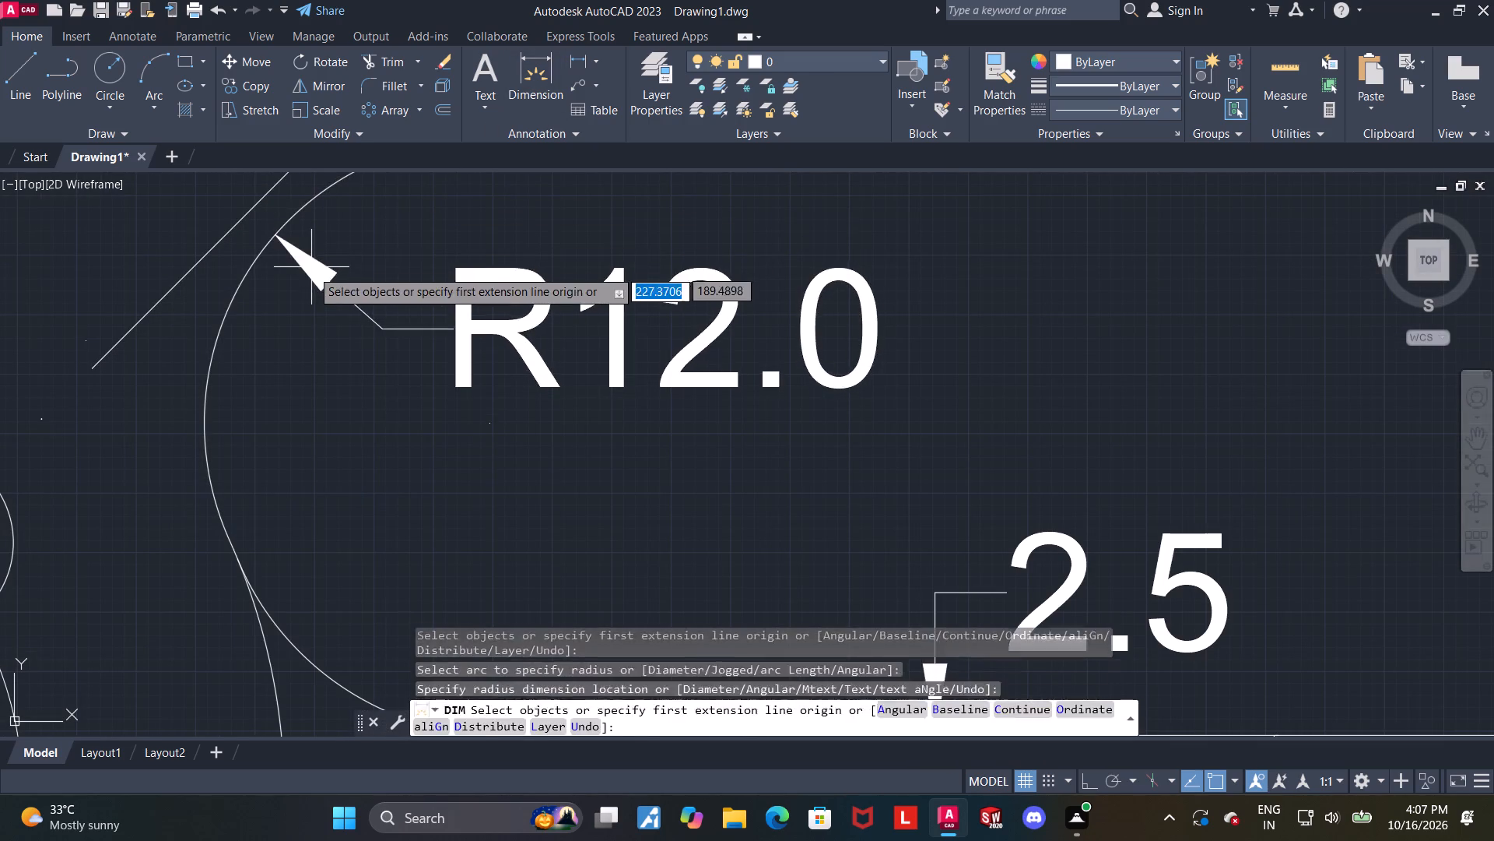
key(Escape)
Add a radius dimension to the opening's lower-left fillet, with the text inside the opening.
scroll(364, 306, down, 2)
middle_drag(475, 356, 475, 343)
click(535, 68)
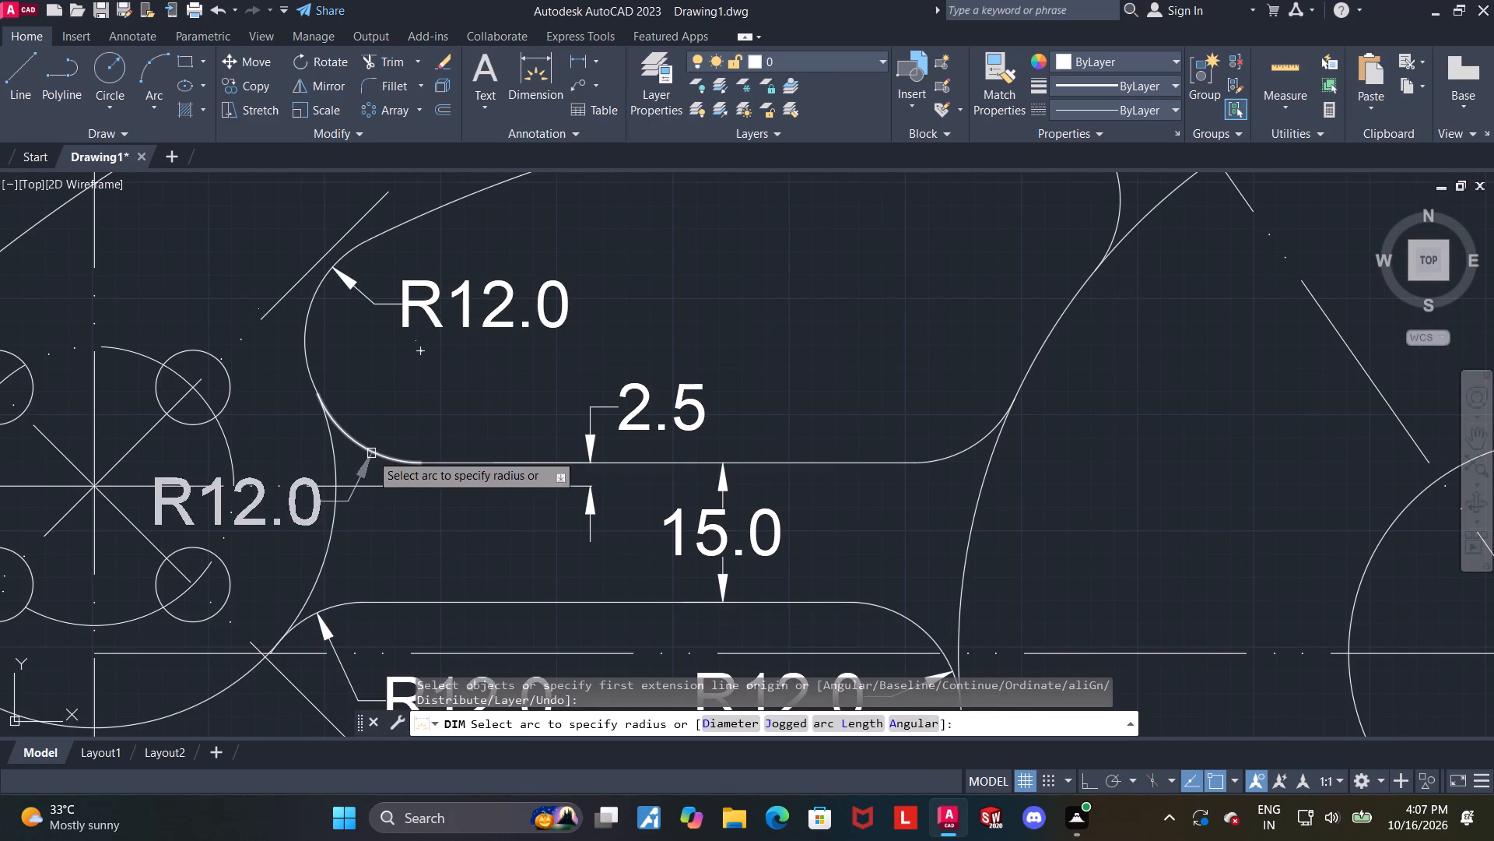
click(370, 453)
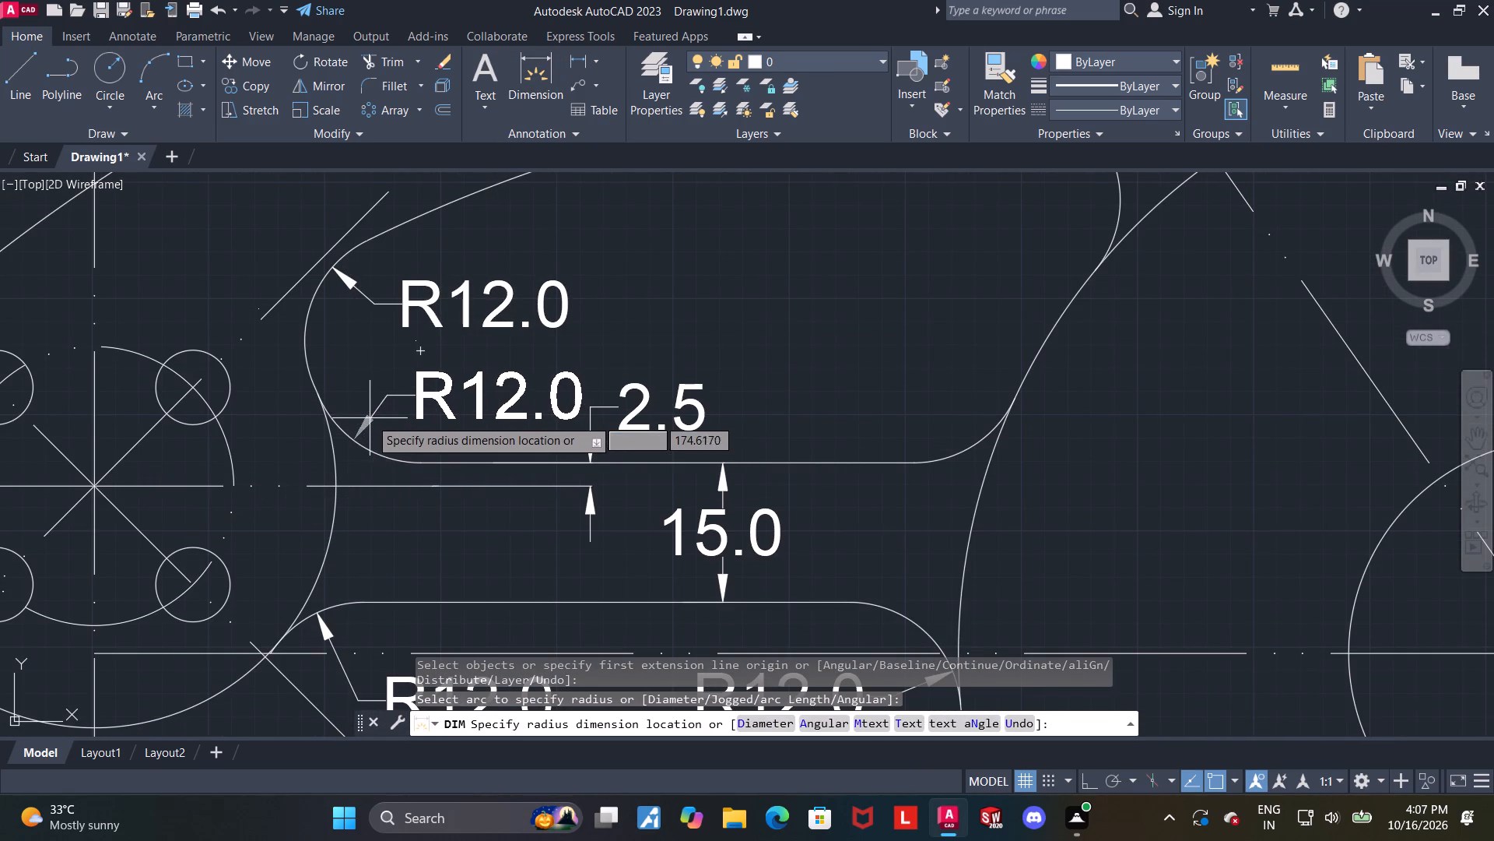
click(368, 417)
key(Escape)
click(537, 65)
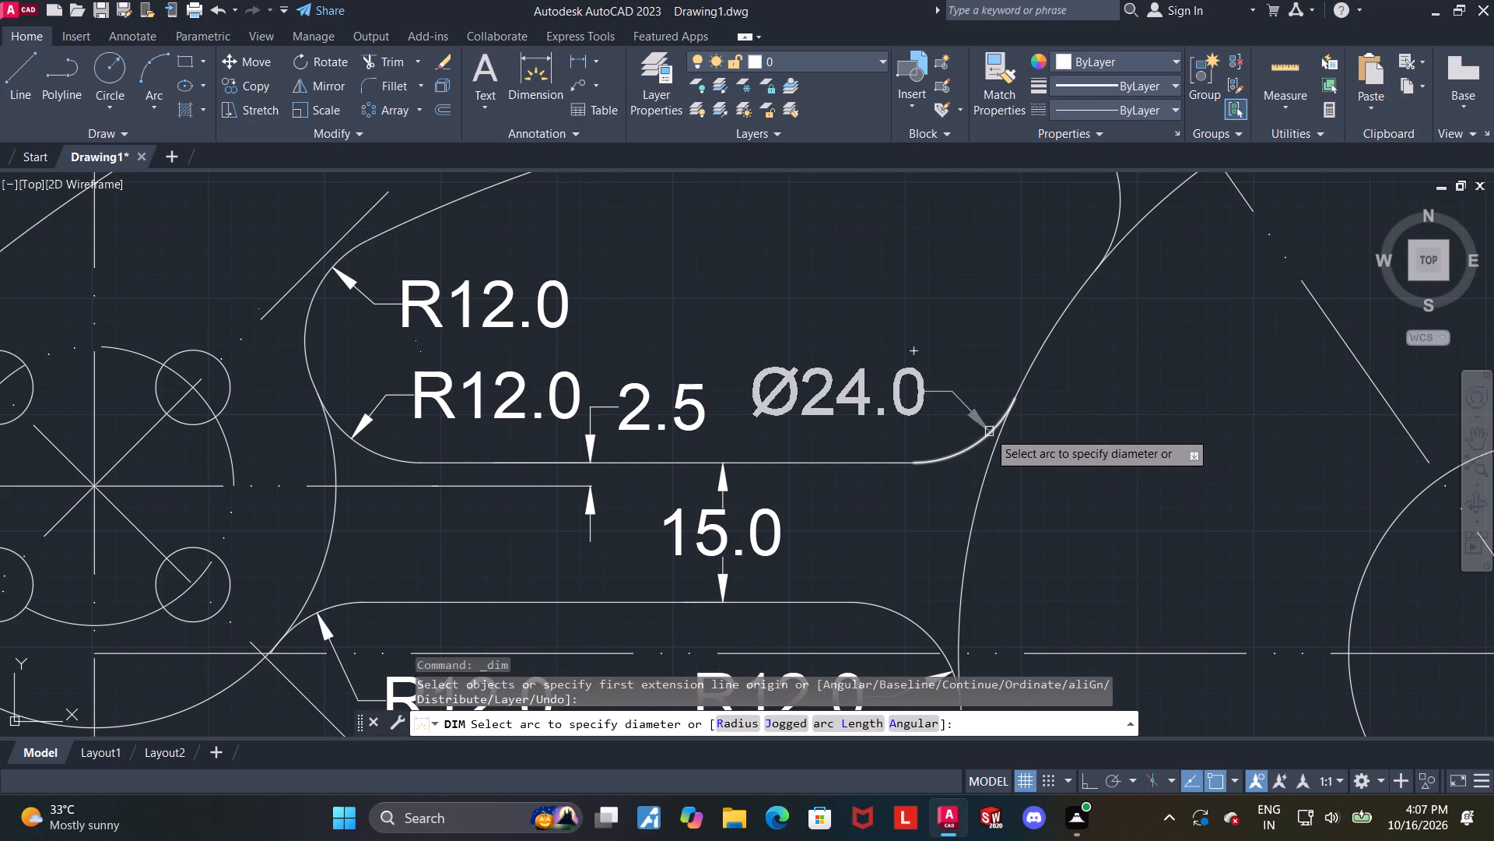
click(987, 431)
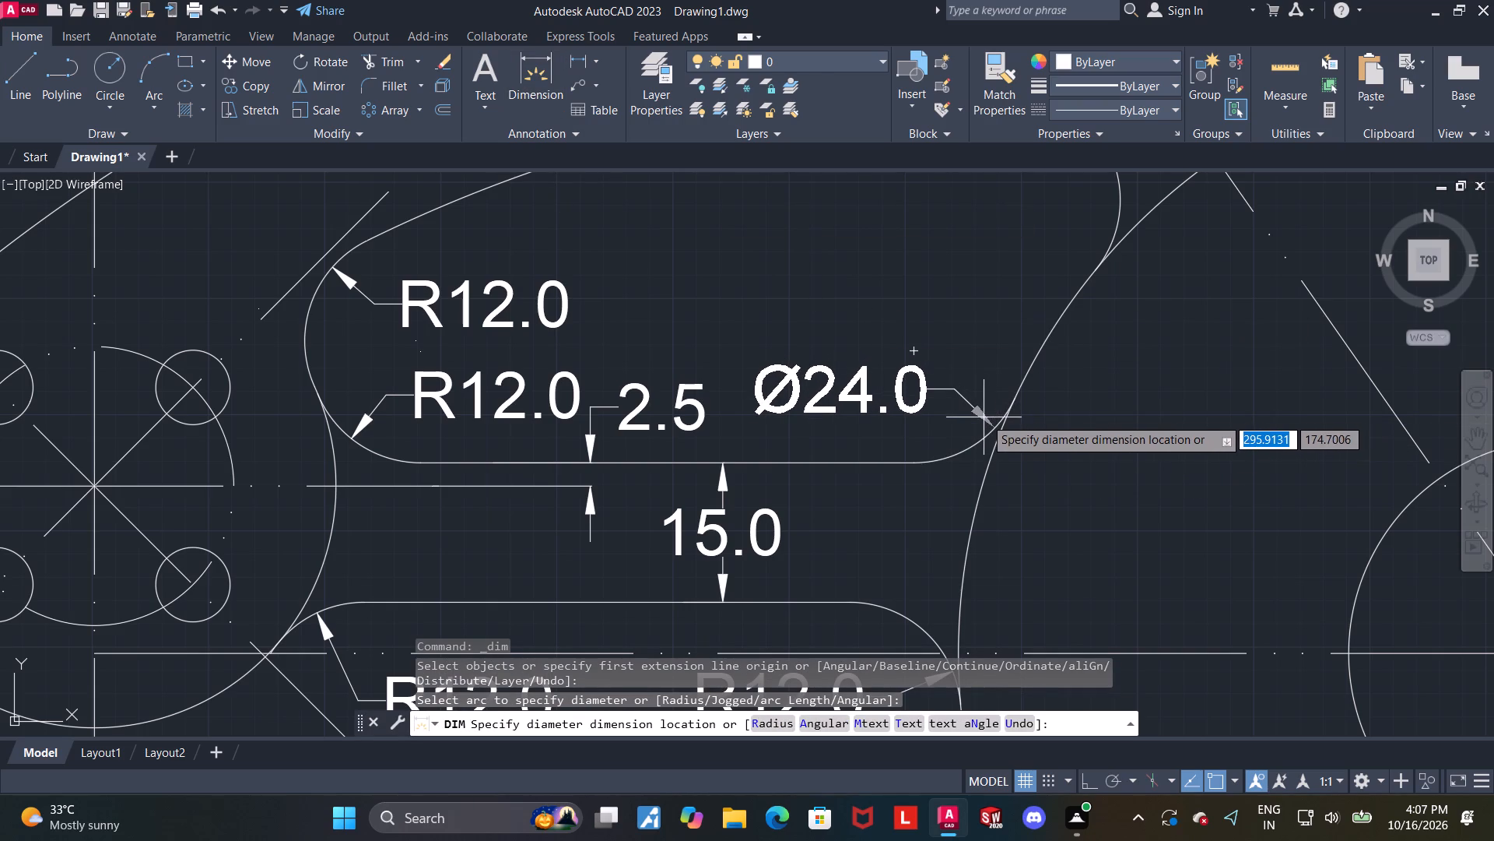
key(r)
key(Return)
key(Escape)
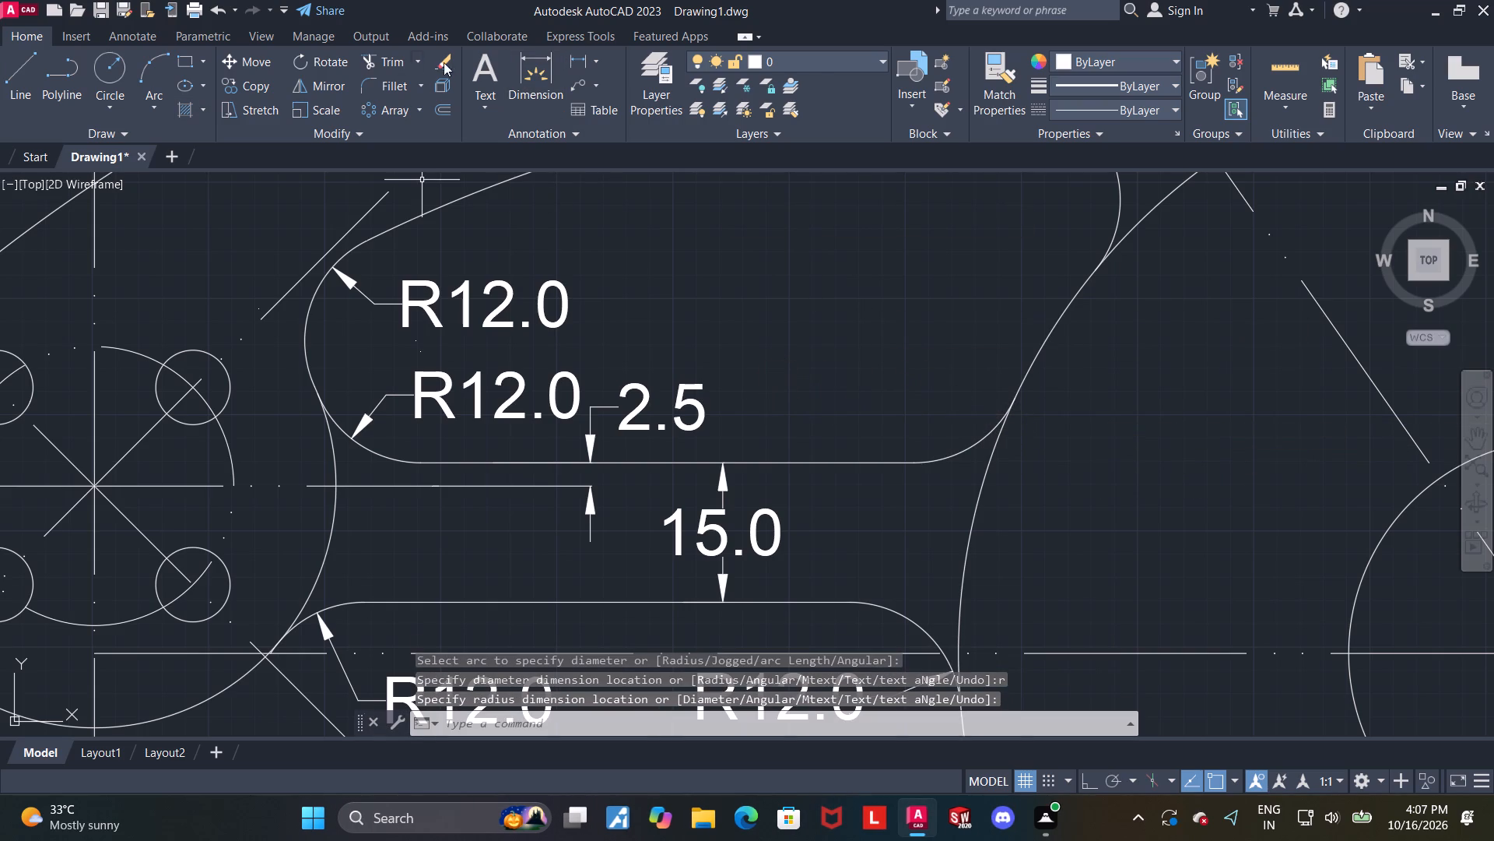
Add a radius dimension to the opening's lower-right fillet, with the text inside the opening.
click(520, 76)
click(989, 431)
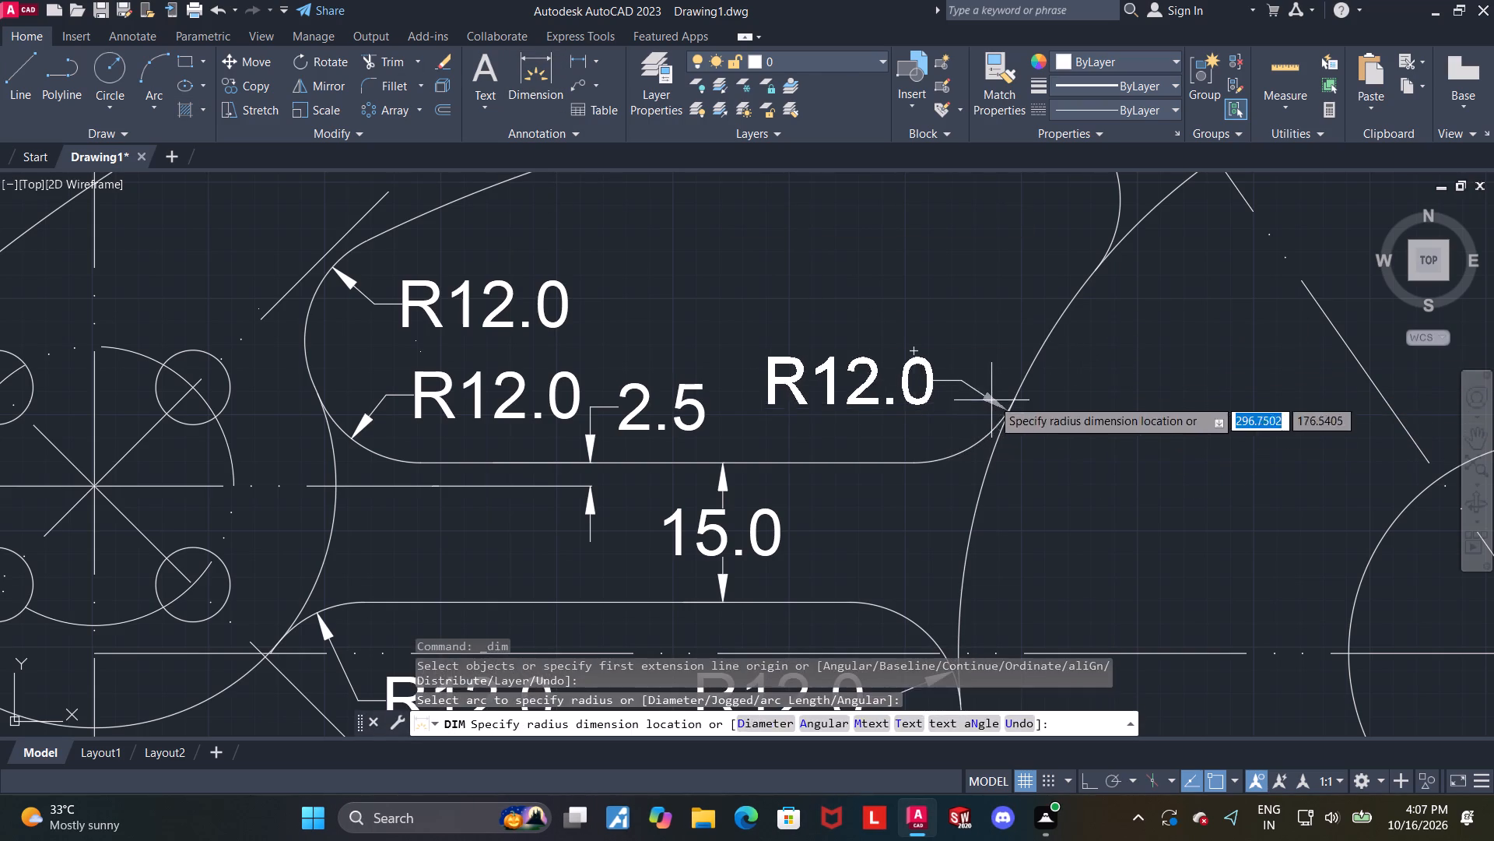
click(993, 392)
scroll(1046, 385, down, 1)
middle_drag(1079, 237, 1035, 329)
key(Escape)
key(Escape)
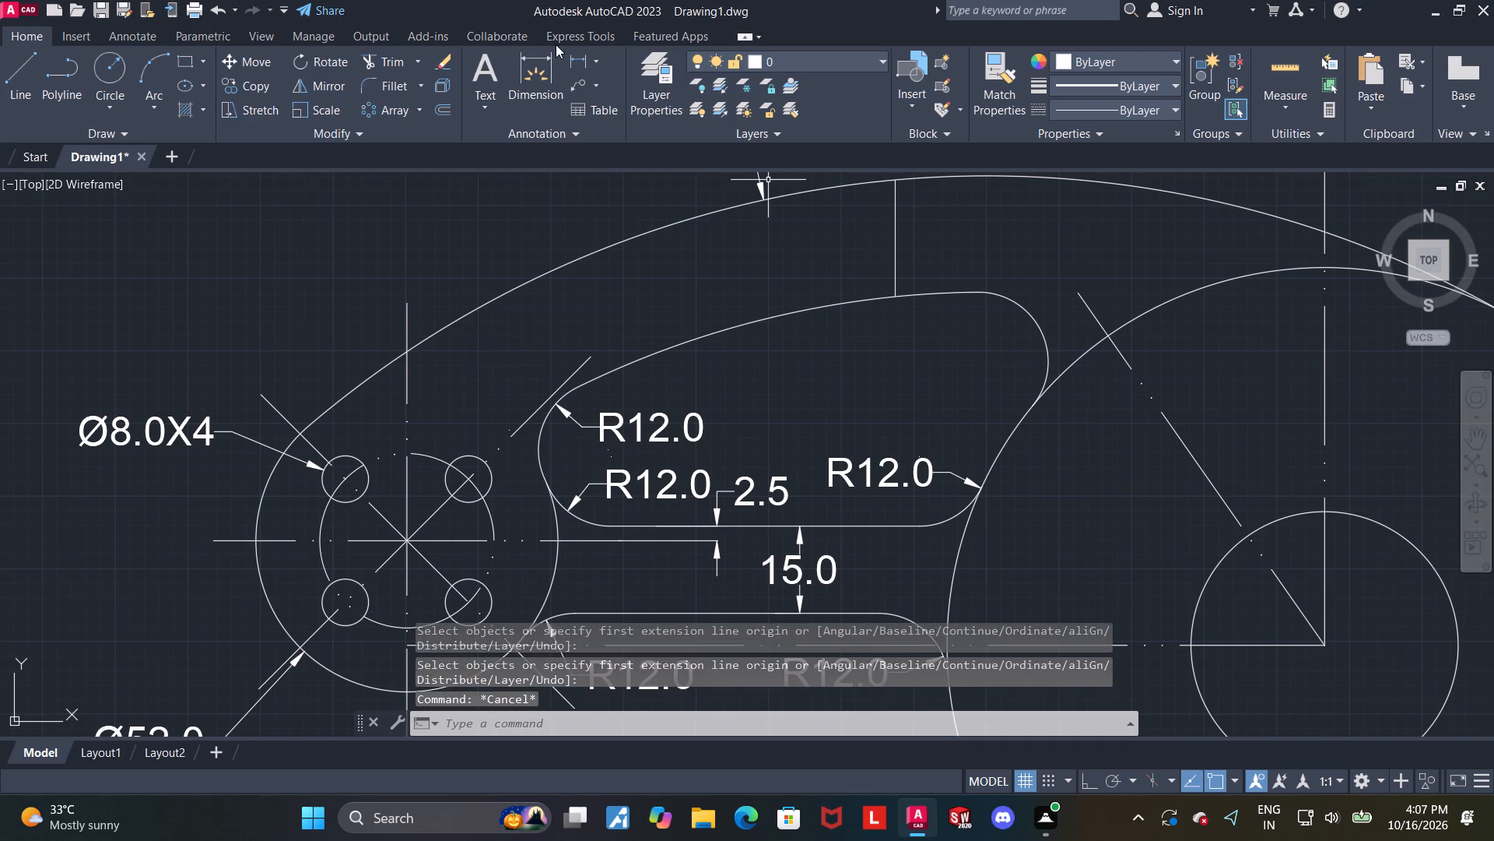
Add a radius dimension to the opening's upper-right rounded corner, with the text inside the opening.
click(549, 55)
scroll(1036, 412, up, 2)
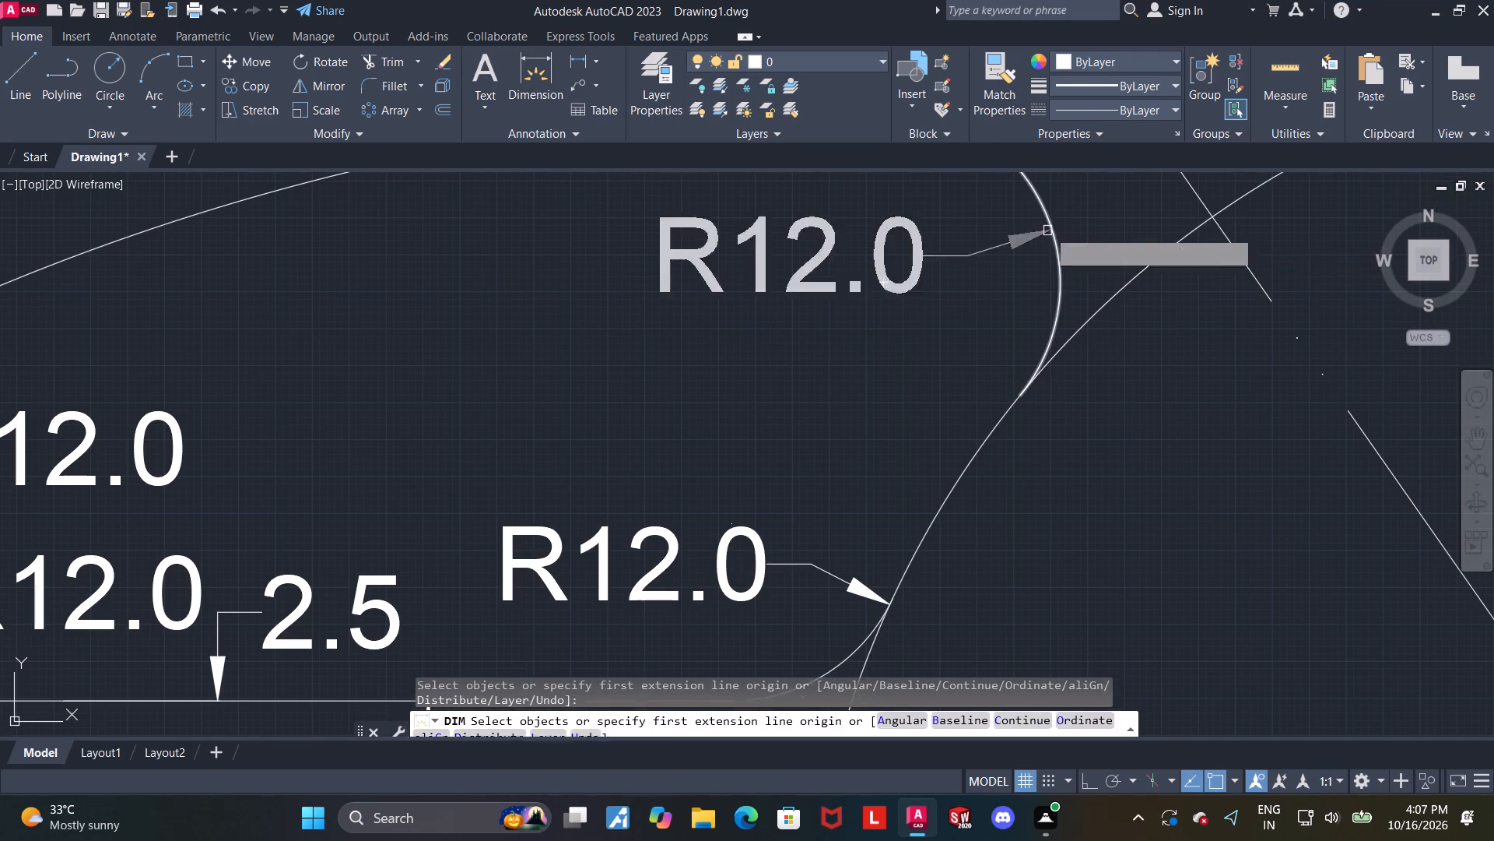
click(1055, 230)
click(977, 253)
scroll(977, 252, down, 3)
key(Escape)
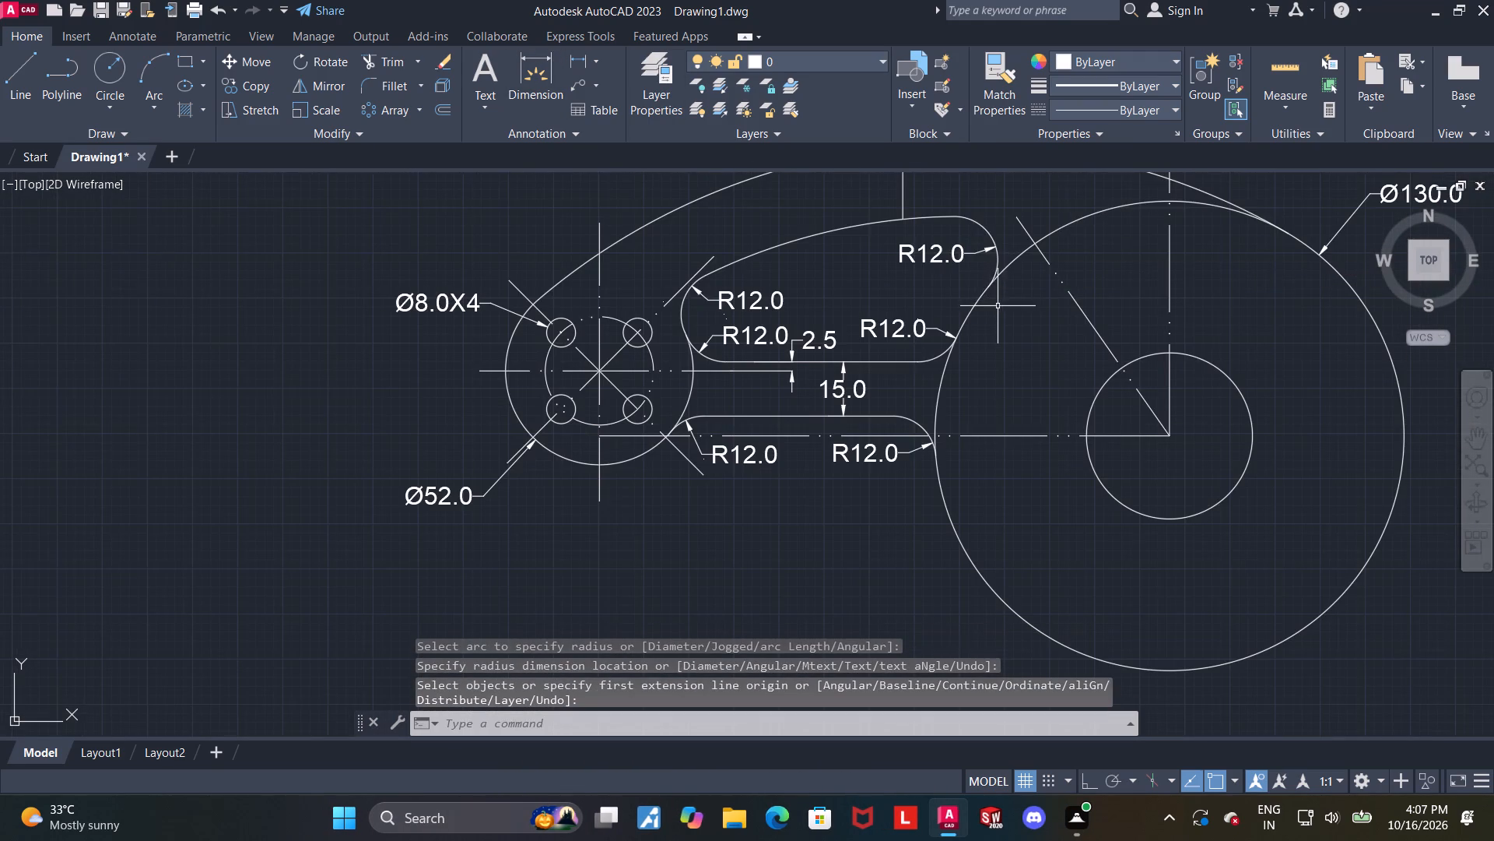
Dimension the vertical gap between the R180 outer arc and the opening's upper edge, using the short vertical line's endpoints.
middle_drag(1002, 309, 1009, 329)
middle_drag(1011, 329, 1008, 372)
scroll(932, 233, up, 2)
middle_drag(934, 282, 923, 318)
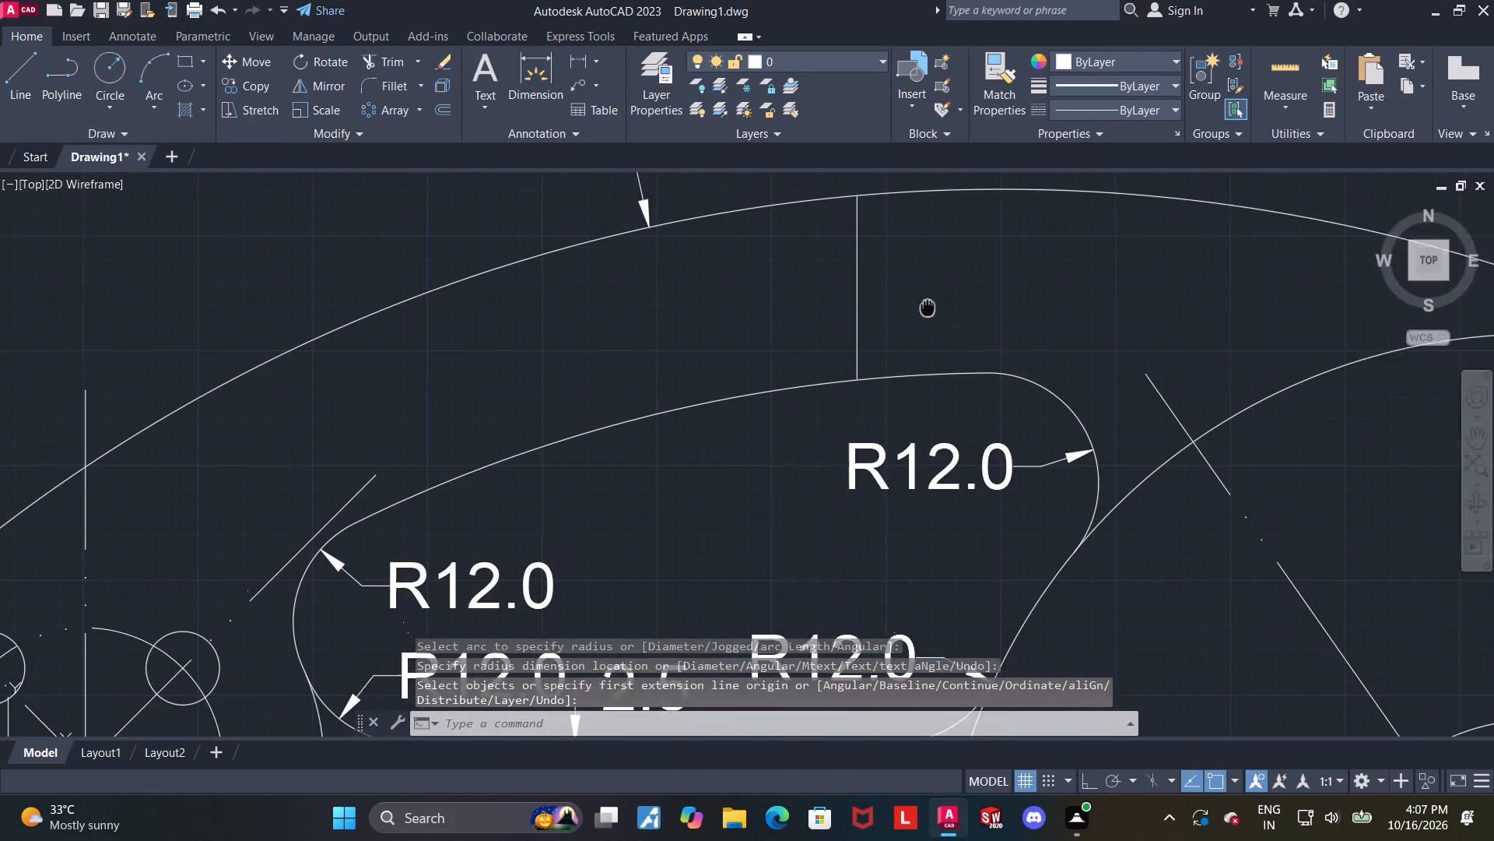
middle_drag(923, 318, 871, 409)
key(Escape)
click(531, 69)
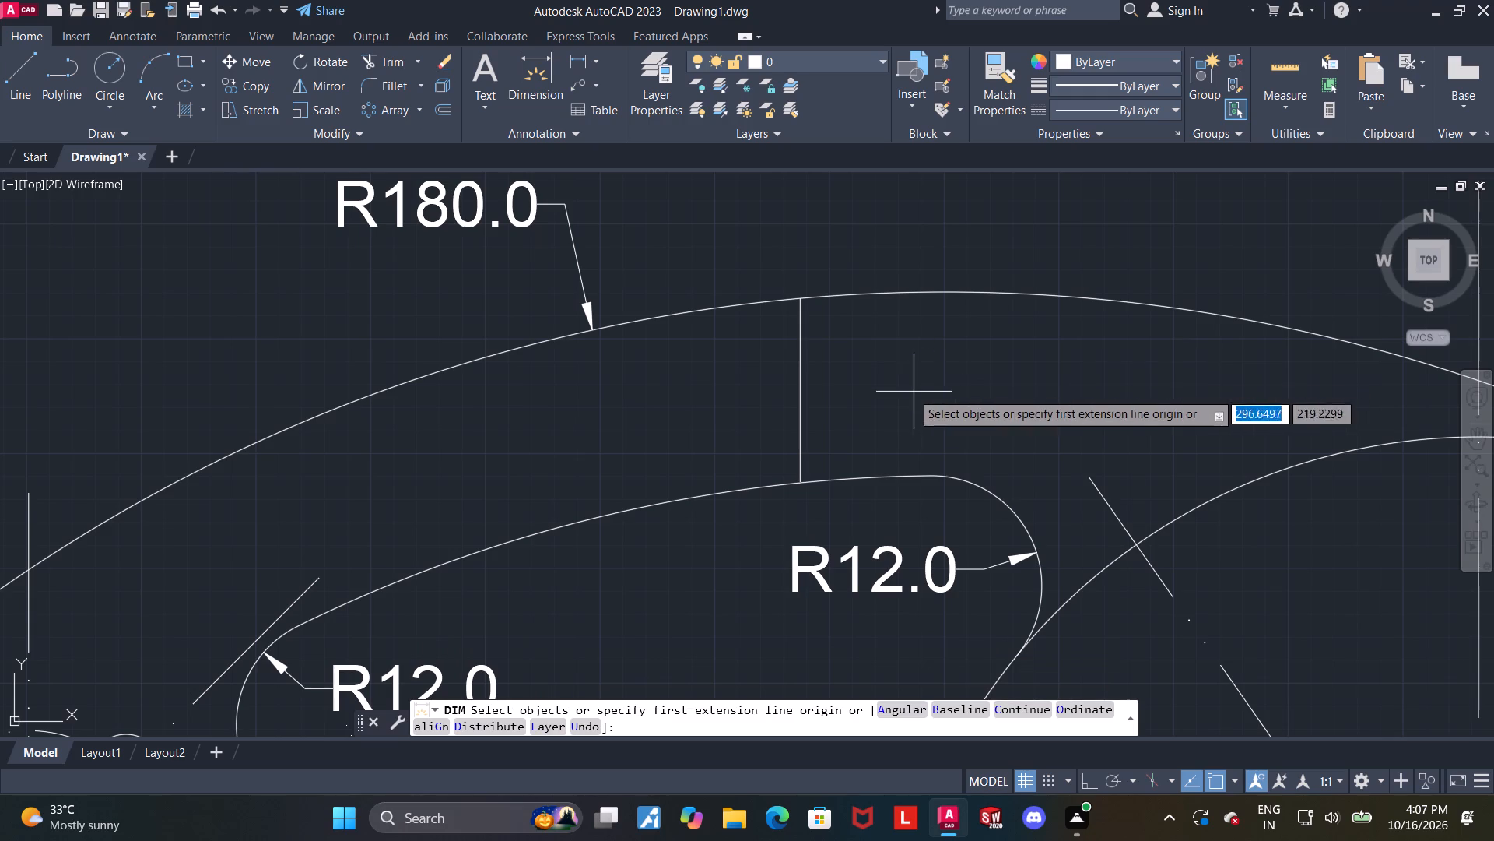
click(798, 300)
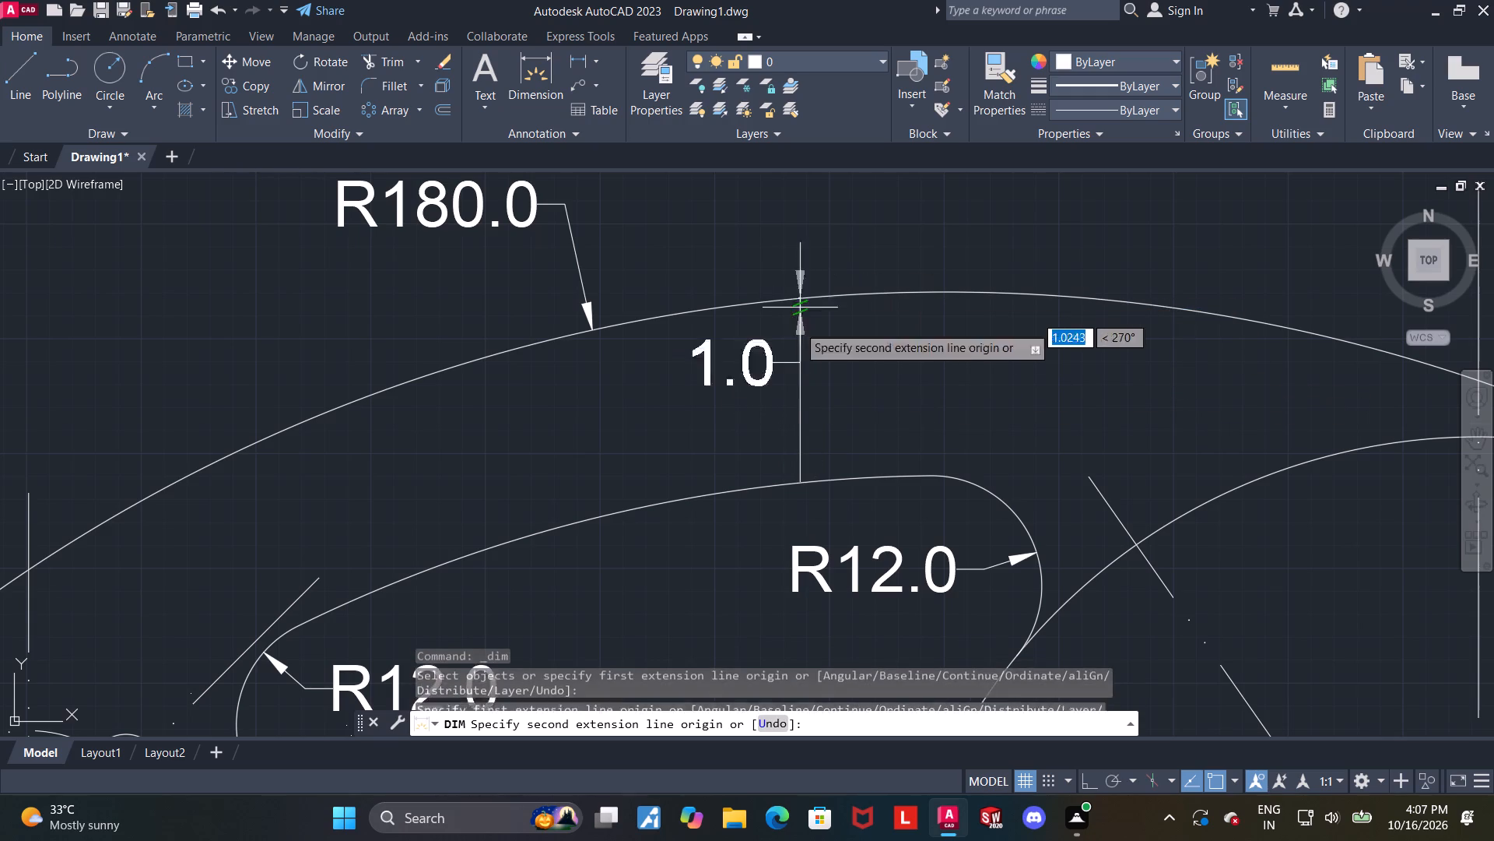
click(801, 482)
click(878, 404)
key(Escape)
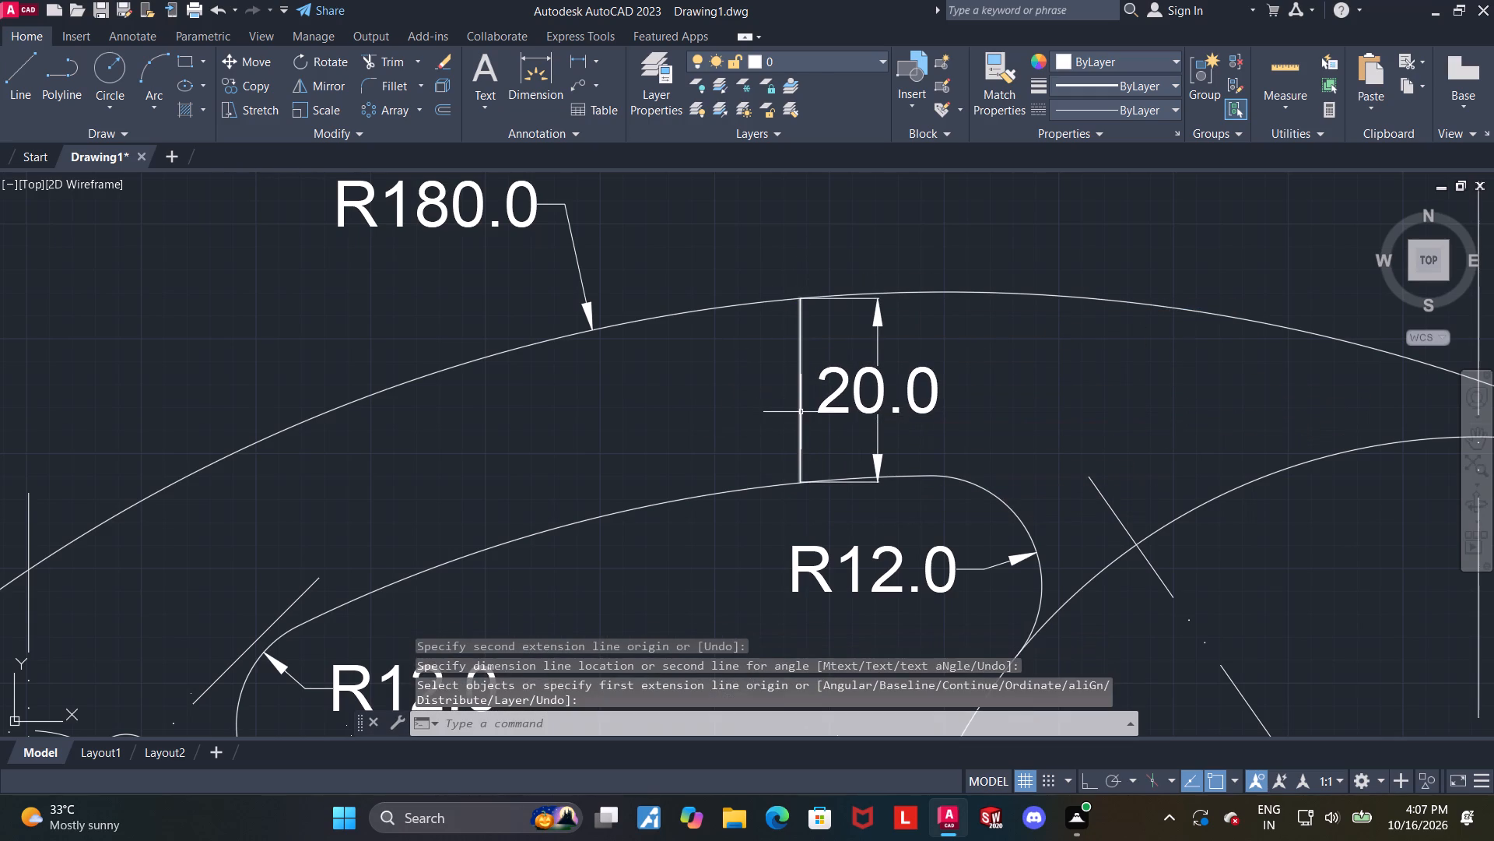
Delete the short vertical construction line between the R180 arc and the opening's upper edge.
click(801, 412)
key(Delete)
scroll(782, 433, down, 1)
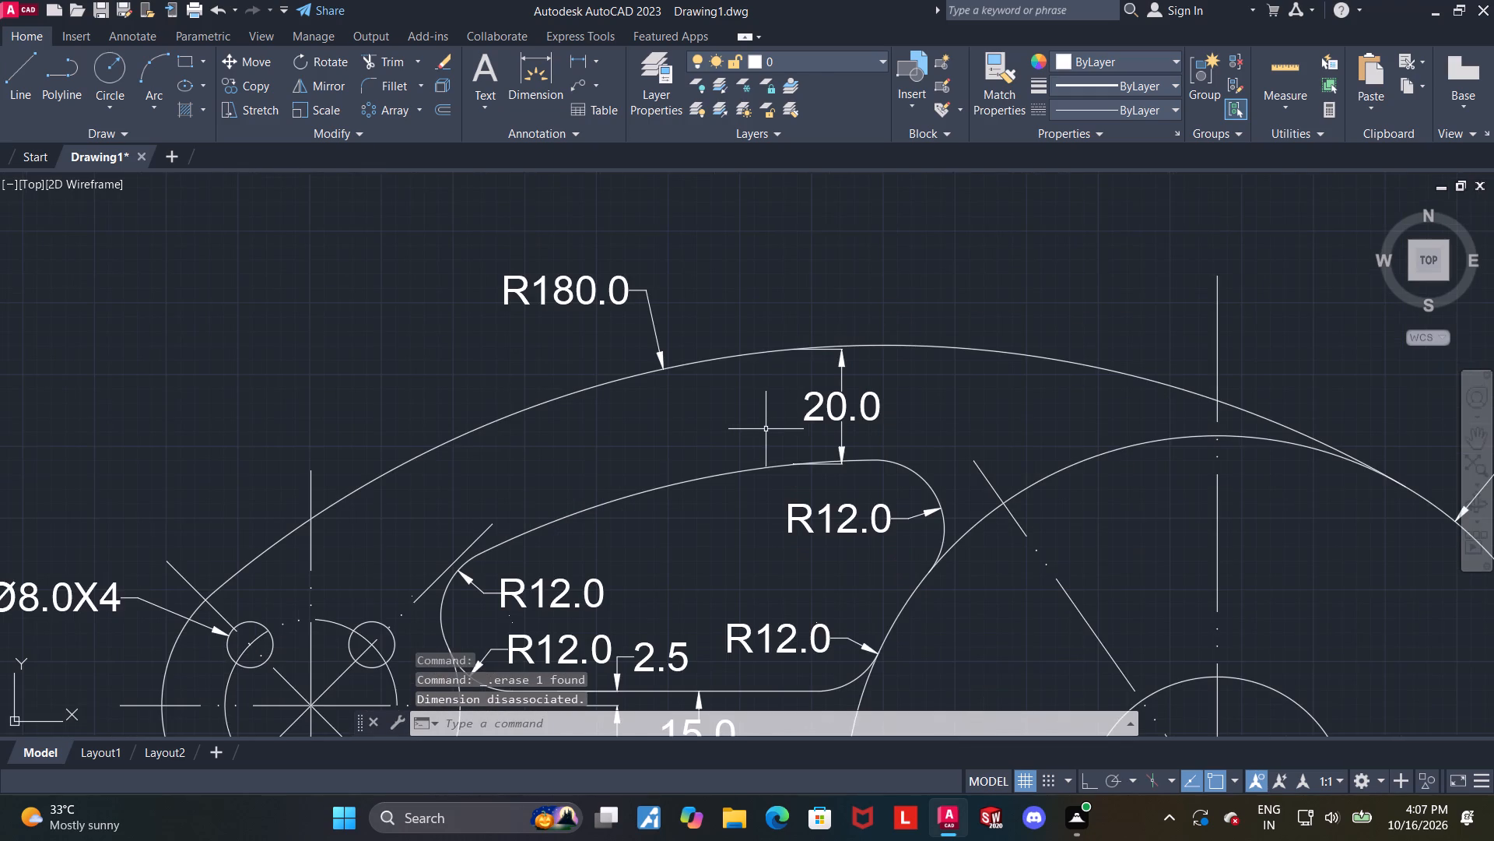
middle_drag(760, 427, 724, 417)
key(Escape)
Add a vertical dimension from the boss centre down to the 130-diameter circle's horizontal centre line, placed outside the boss on its far side.
middle_drag(850, 385, 864, 392)
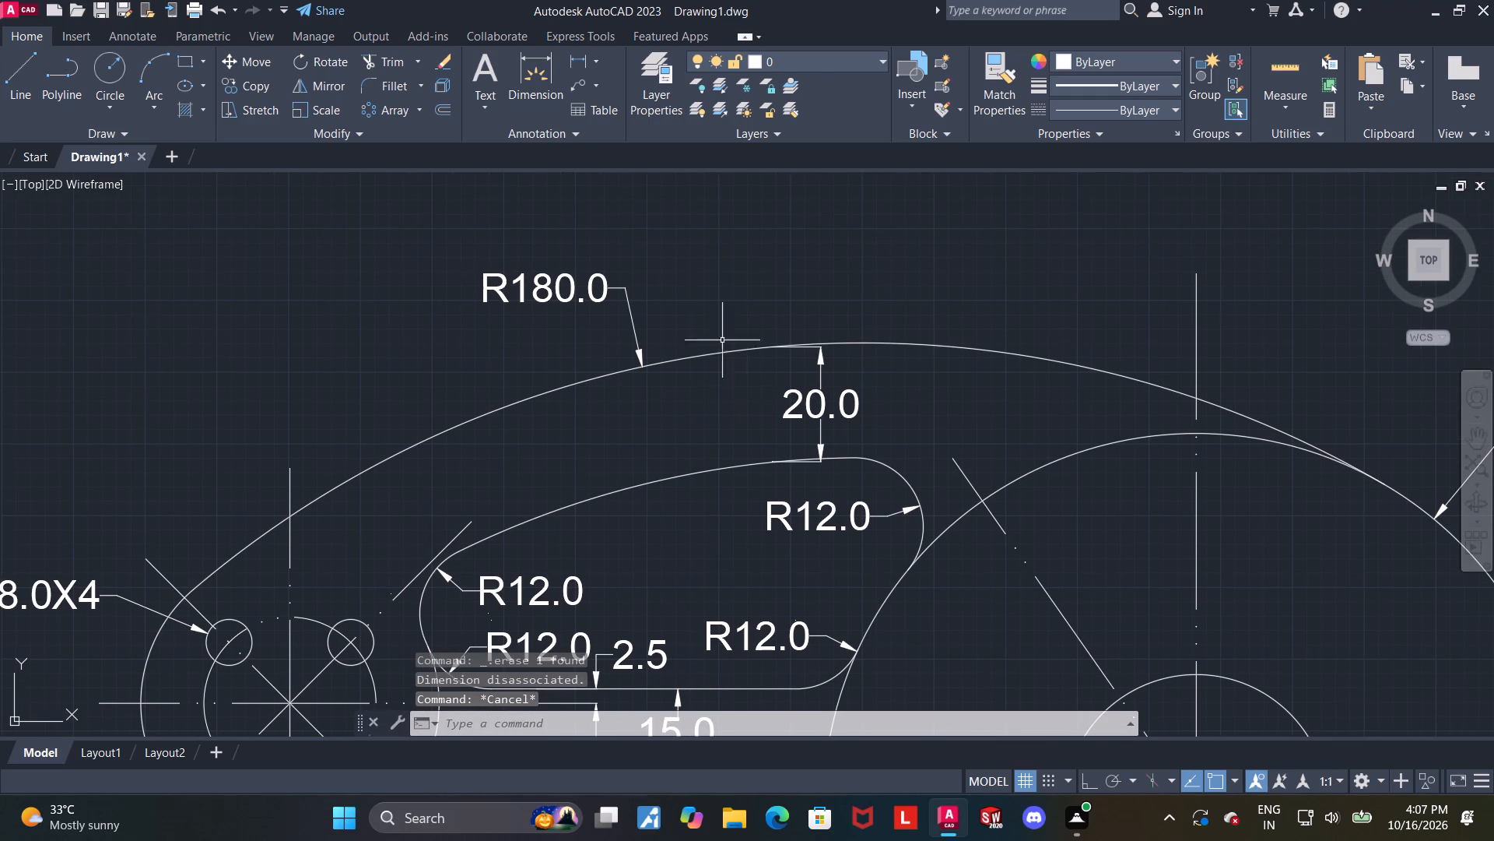
middle_drag(610, 248, 709, 239)
middle_drag(809, 438, 855, 347)
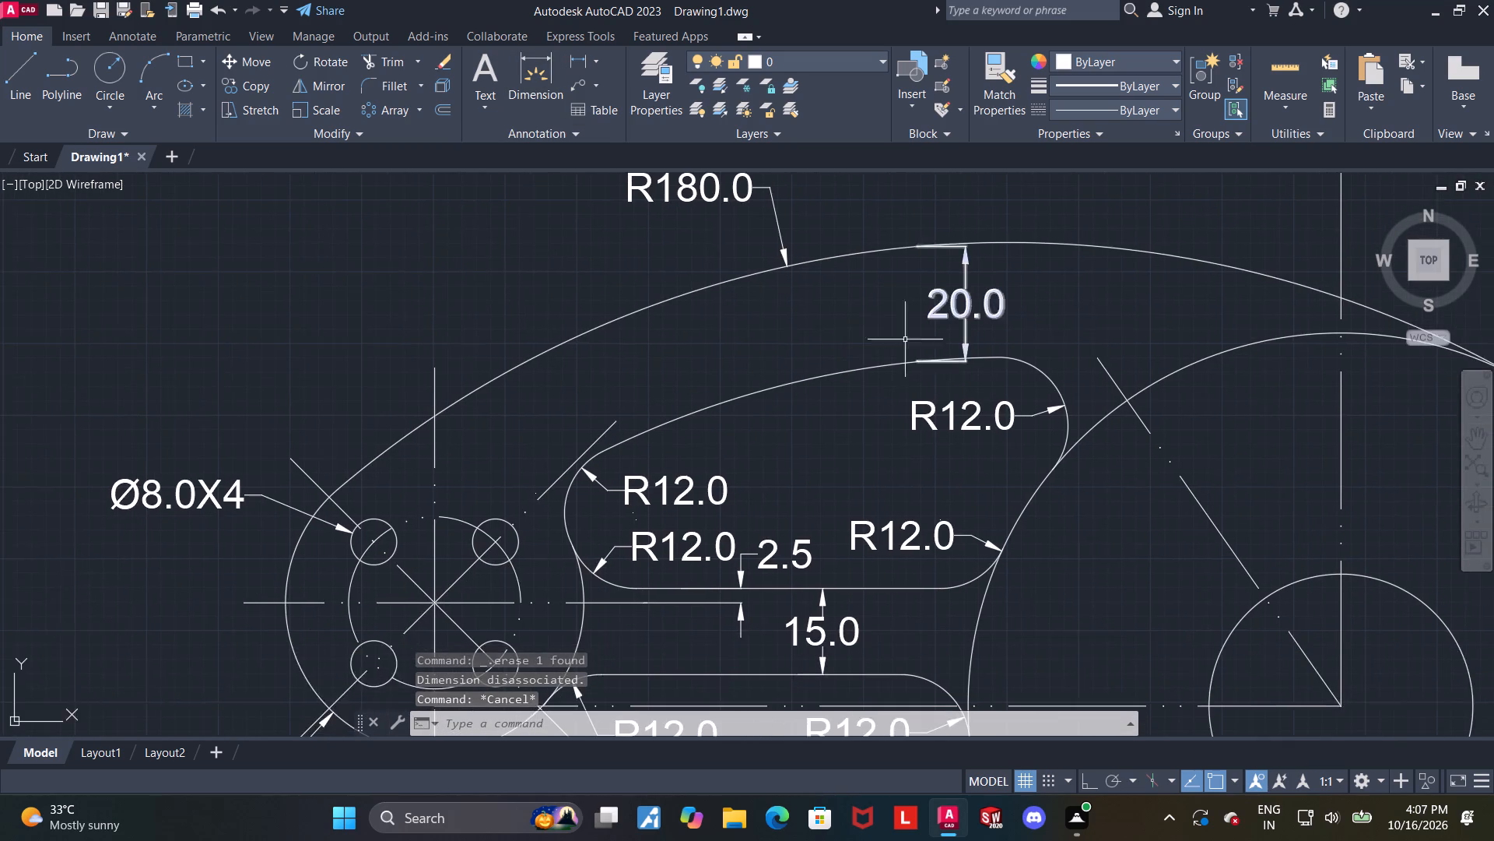
middle_drag(889, 354, 904, 292)
scroll(822, 400, down, 1)
middle_drag(808, 459, 802, 375)
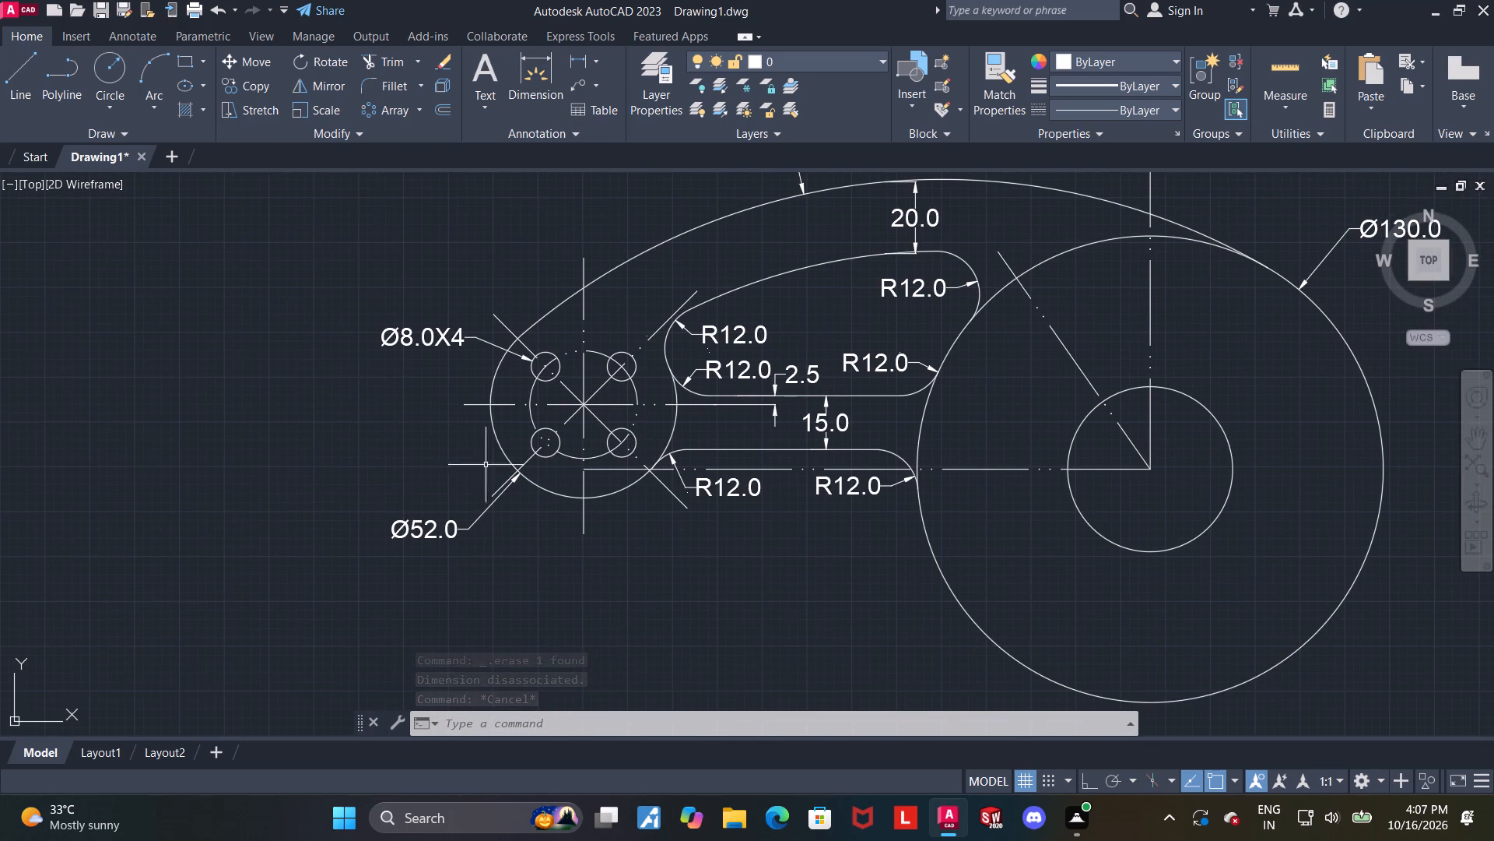
scroll(506, 434, up, 3)
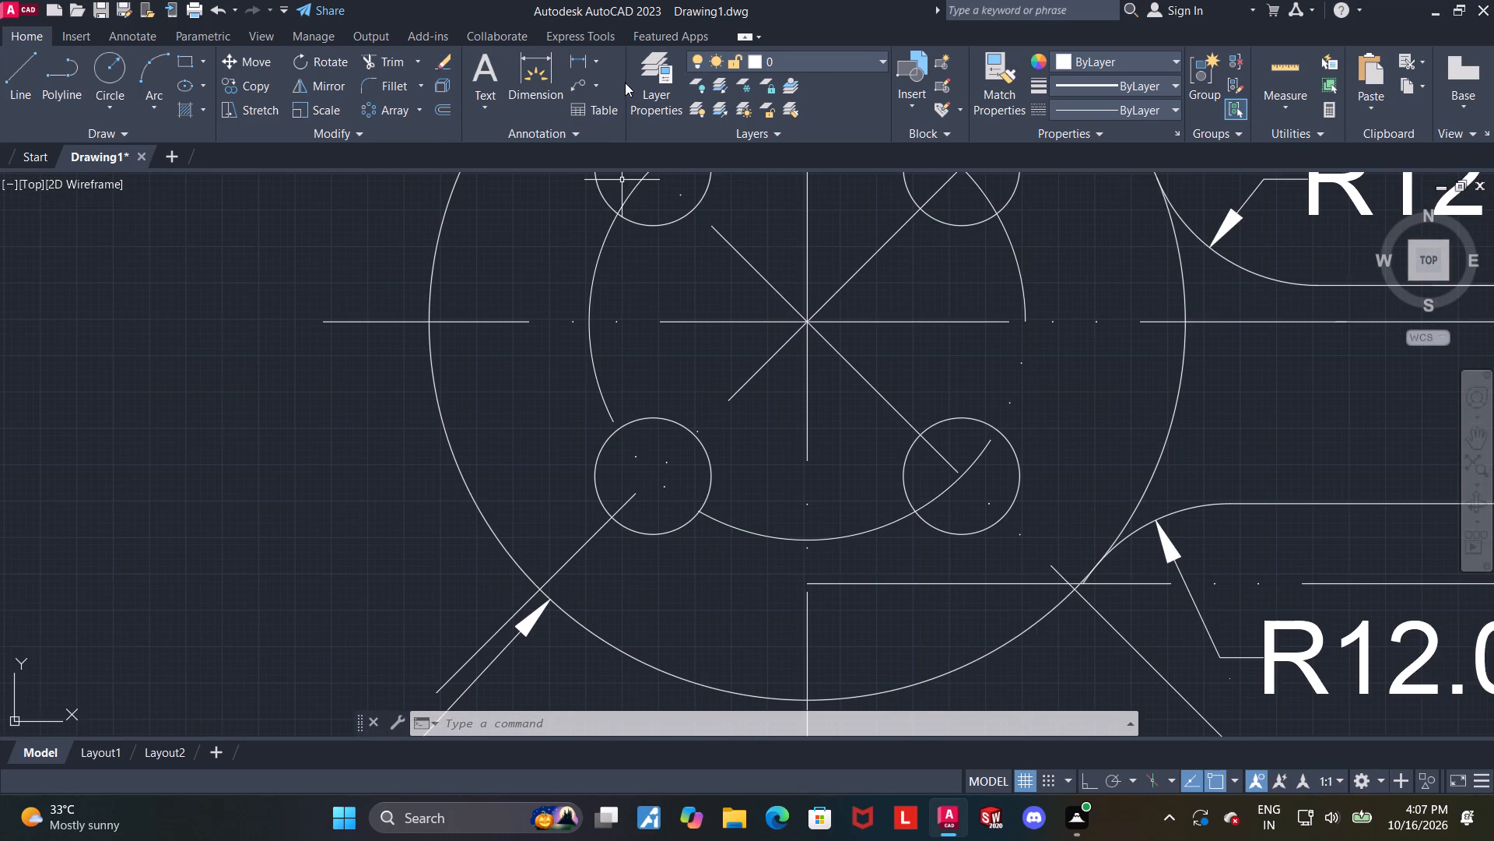
click(549, 66)
scroll(634, 267, down, 3)
middle_drag(686, 337, 689, 417)
scroll(660, 320, up, 2)
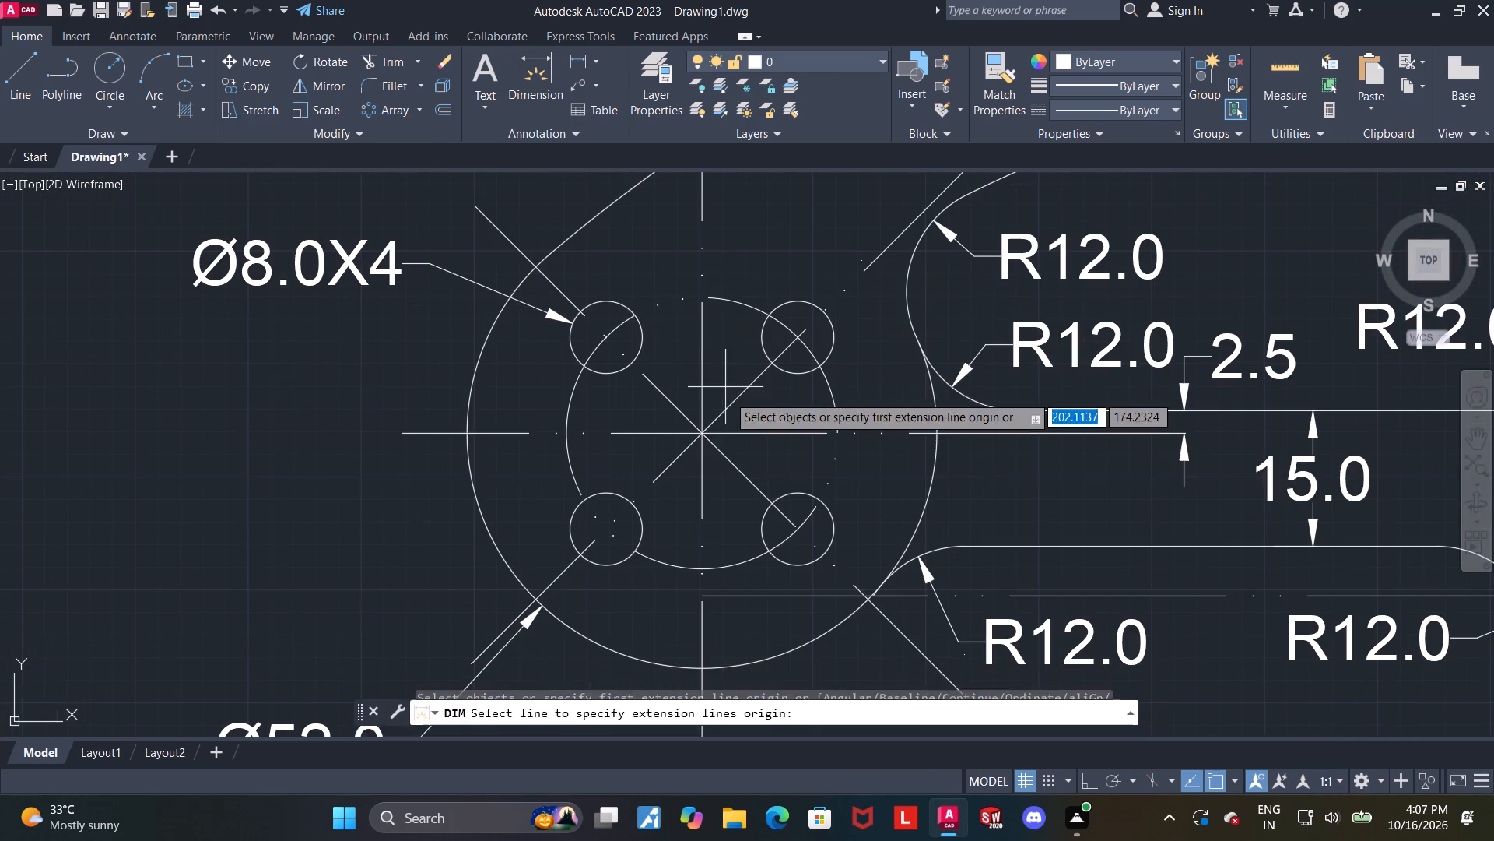
click(703, 428)
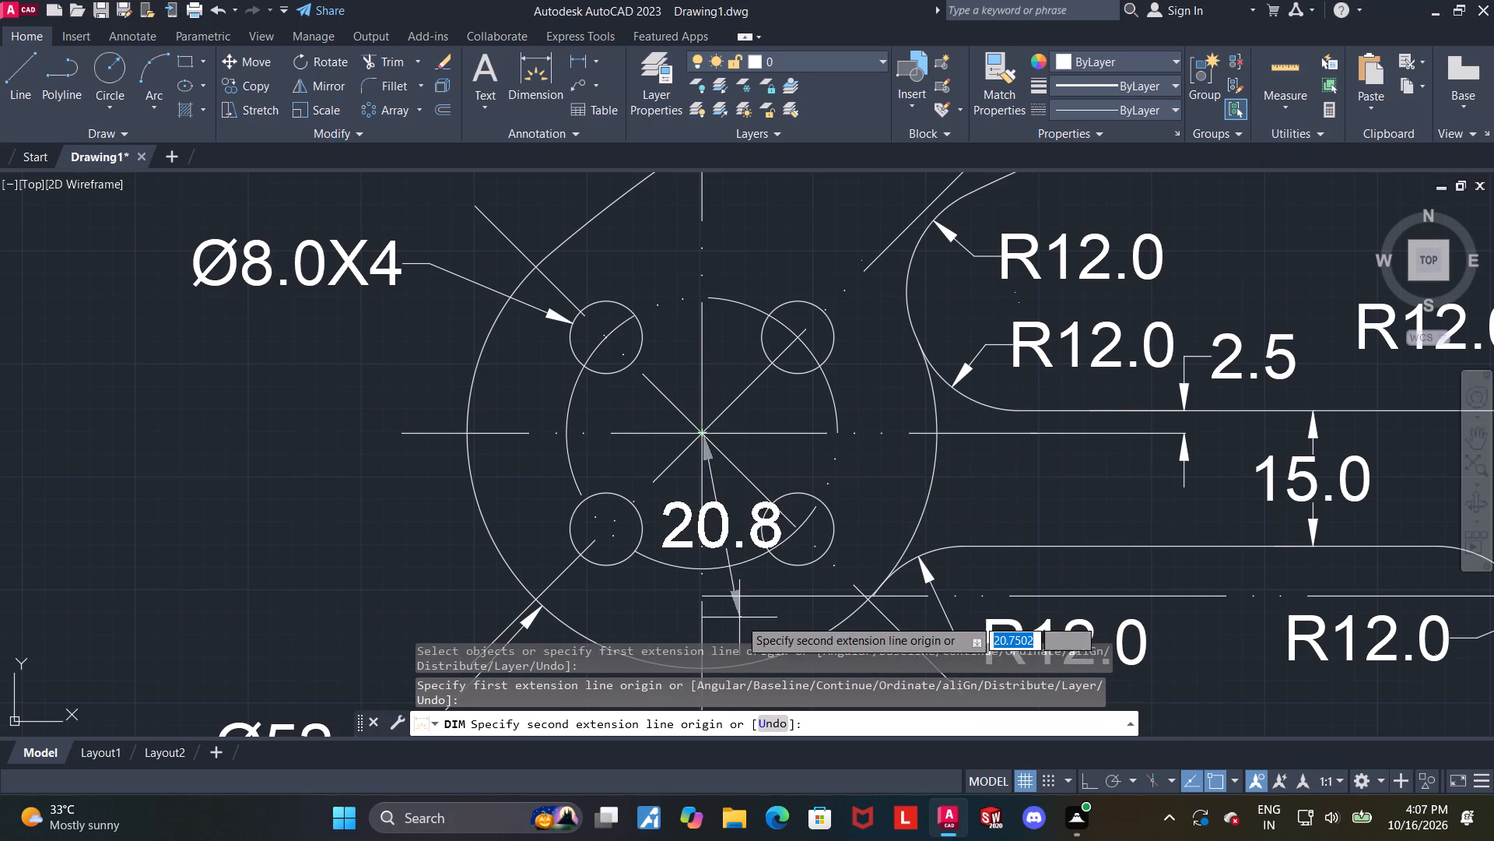
click(700, 593)
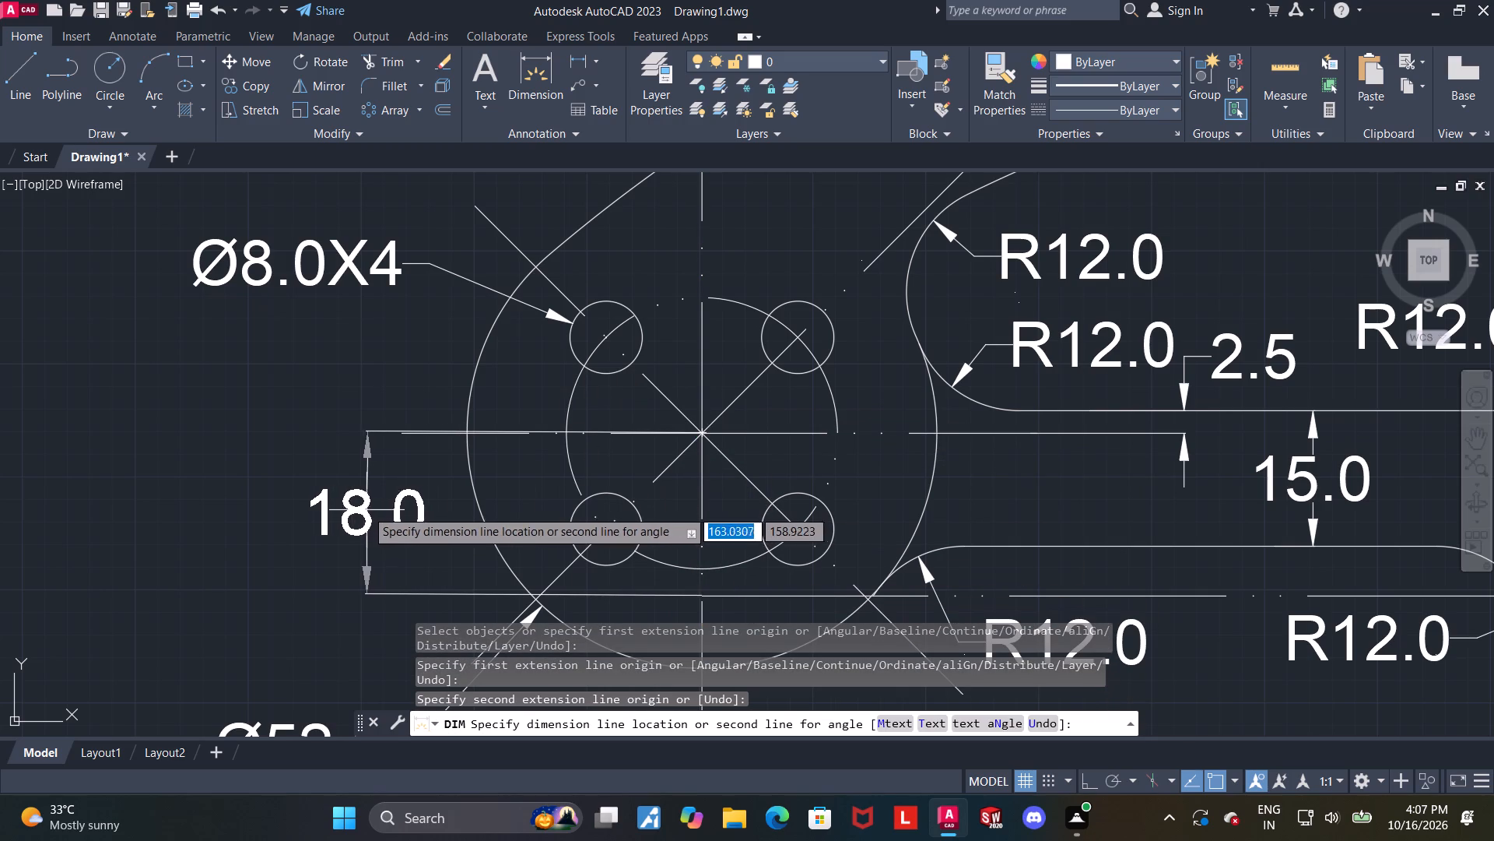
click(359, 508)
key(Escape)
Review the dimensioned part, especially the 130-diameter circle and the smaller circle inside it.
middle_drag(275, 485, 244, 435)
scroll(243, 428, down, 1)
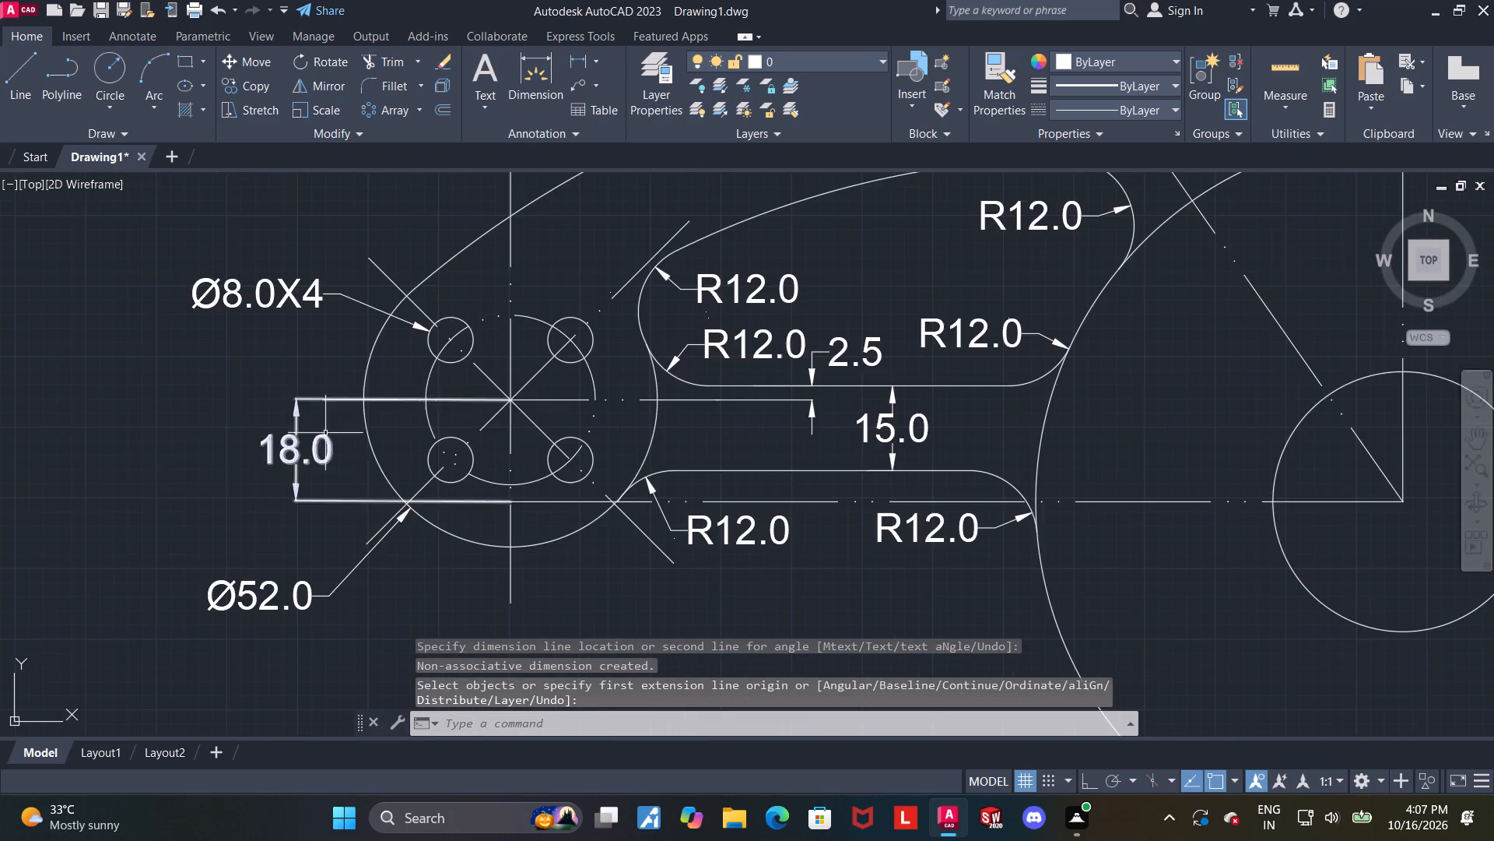
middle_drag(373, 487, 0, 545)
scroll(414, 497, down, 3)
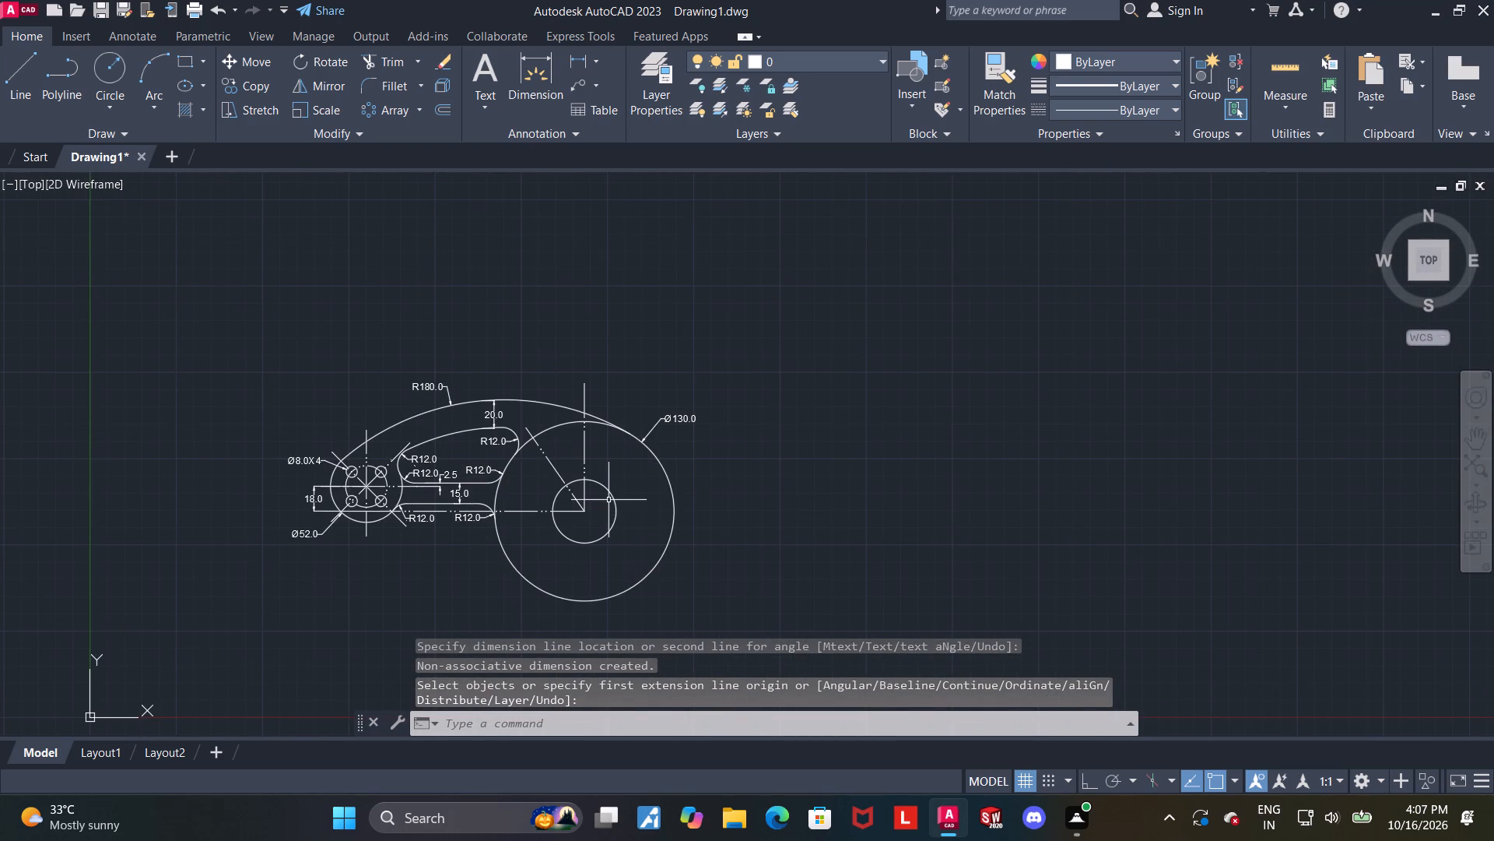
scroll(608, 500, up, 1)
middle_drag(612, 499, 752, 418)
scroll(652, 456, up, 1)
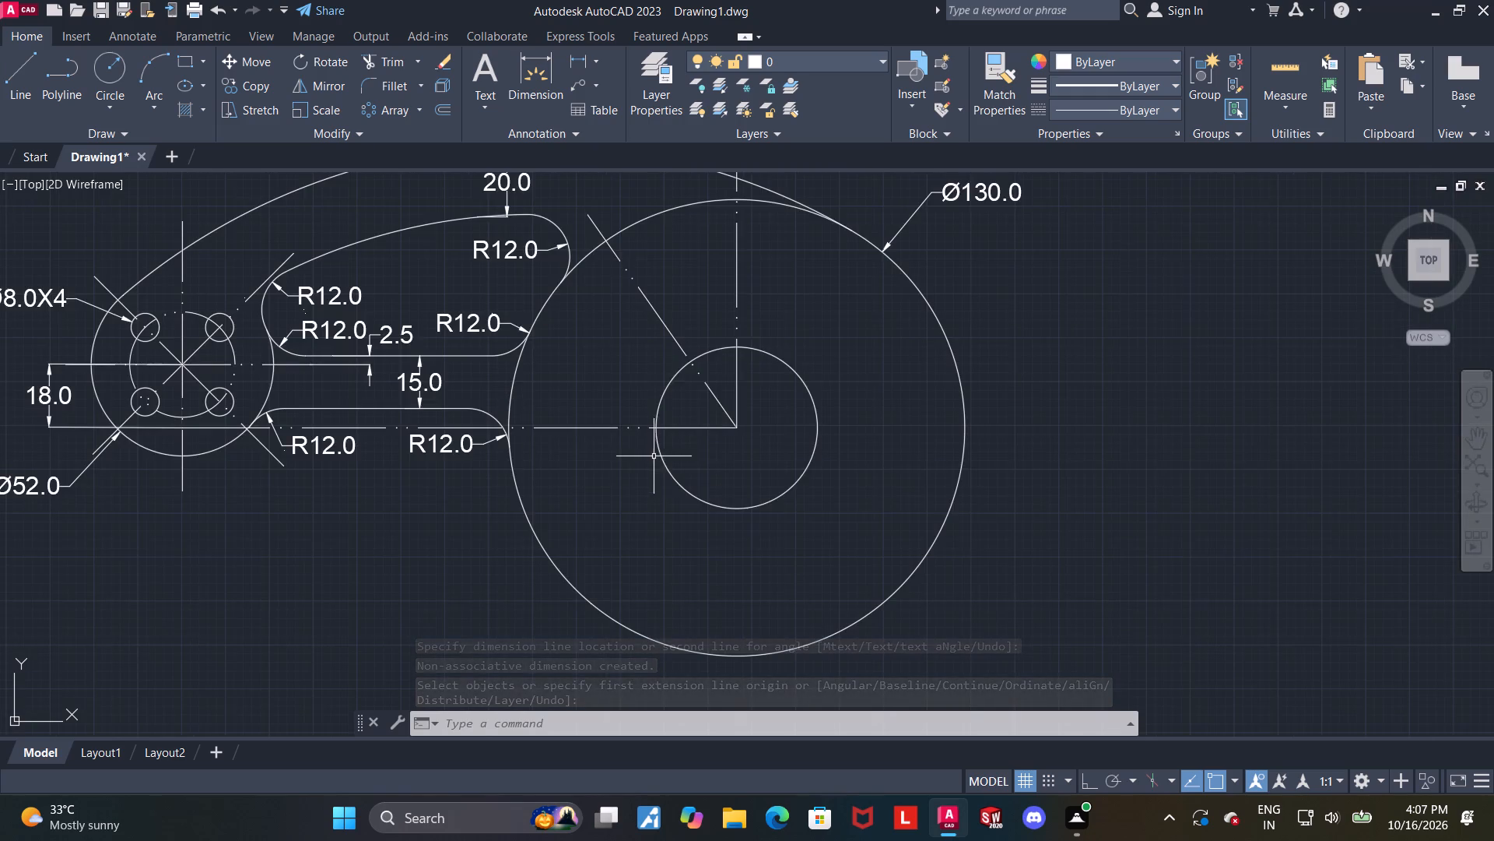
scroll(721, 458, up, 1)
middle_drag(833, 396, 822, 449)
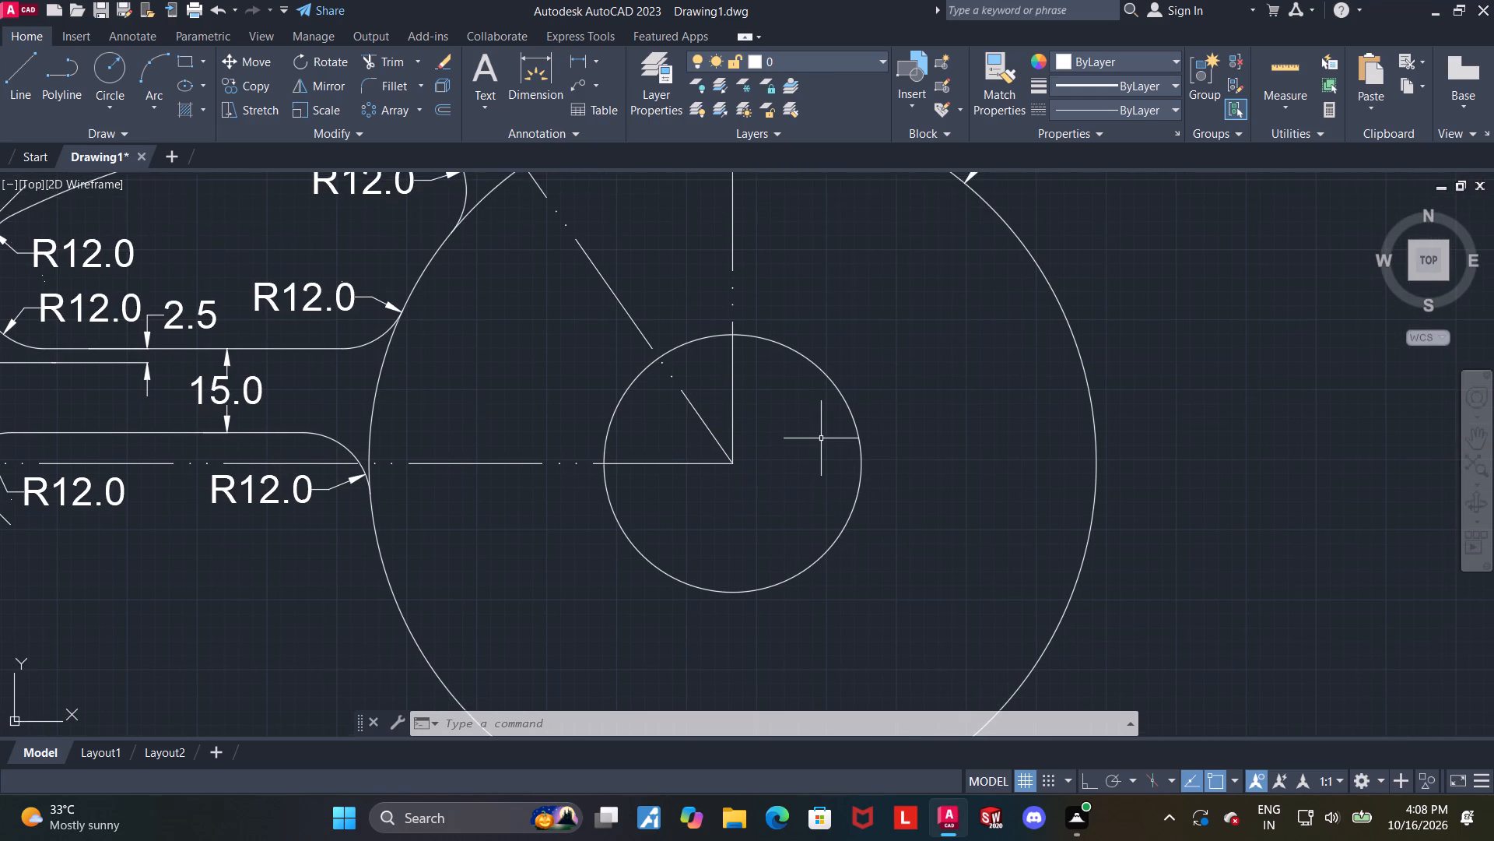
scroll(821, 430, down, 1)
middle_drag(850, 417, 791, 471)
scroll(822, 403, down, 1)
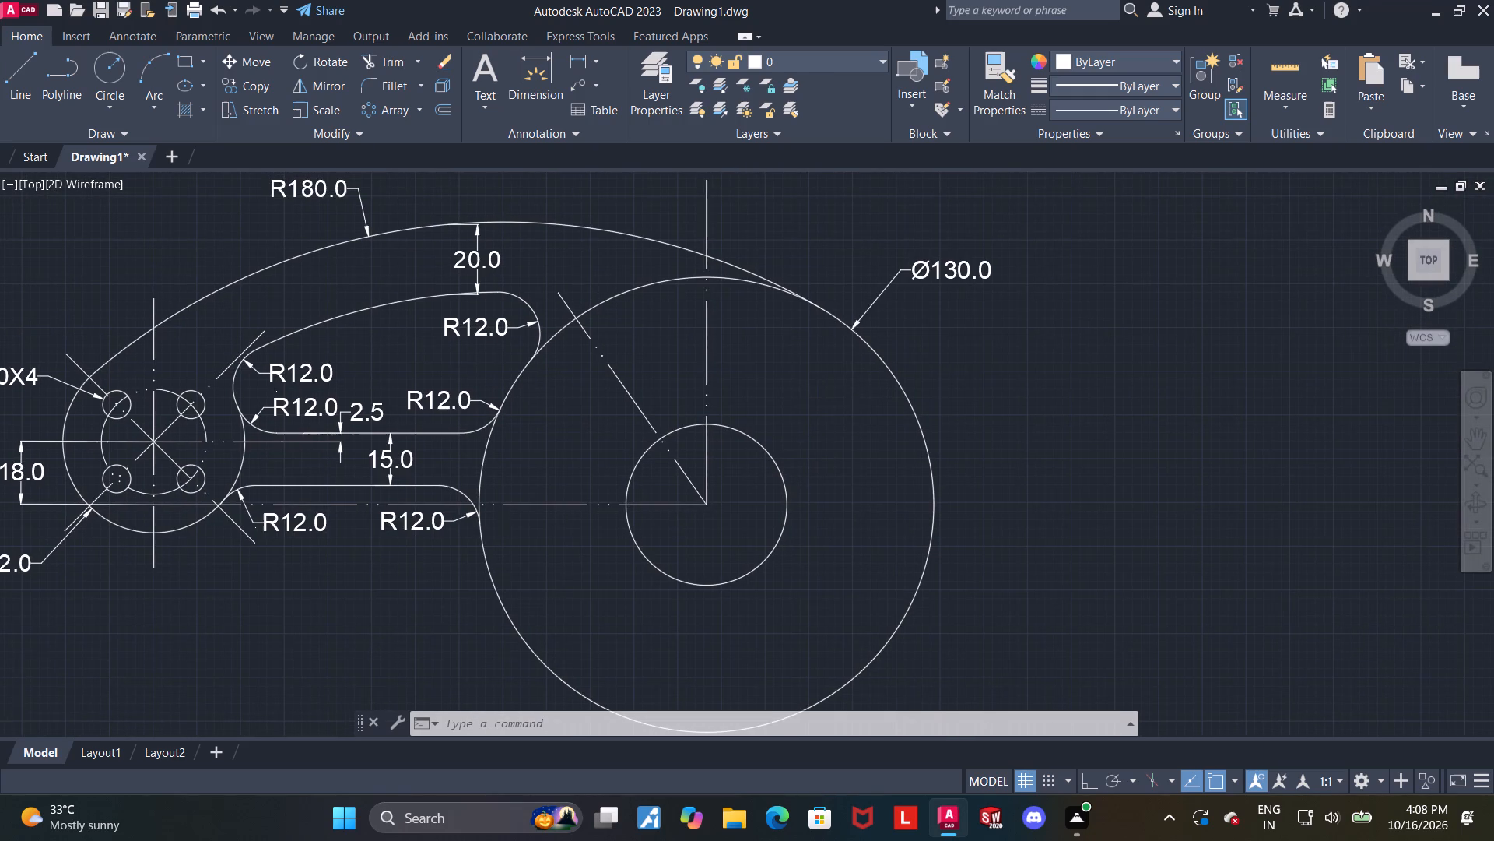
scroll(853, 470, up, 1)
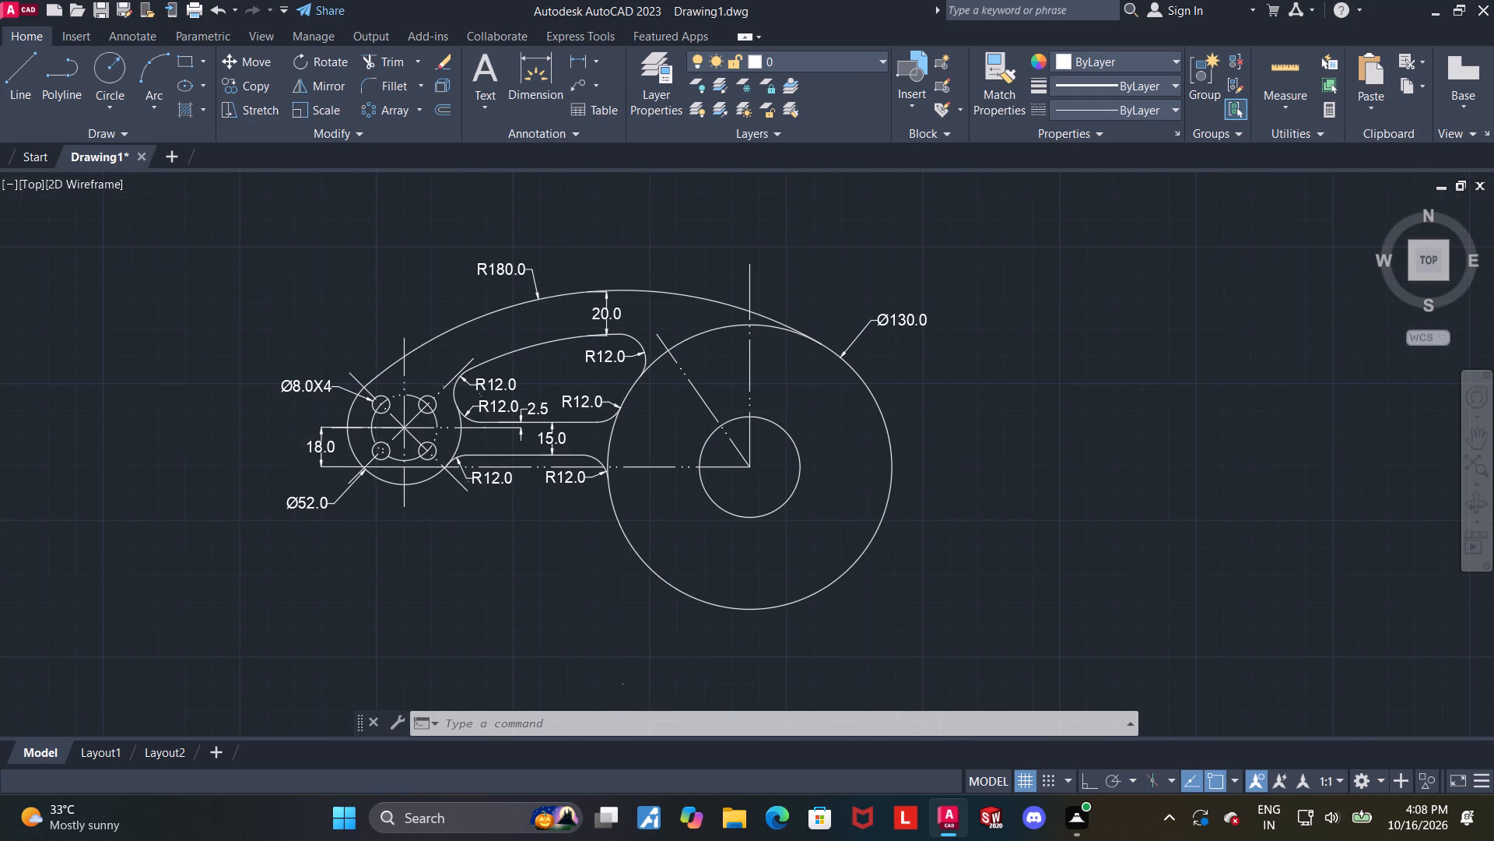
scroll(853, 470, down, 1)
scroll(853, 470, up, 1)
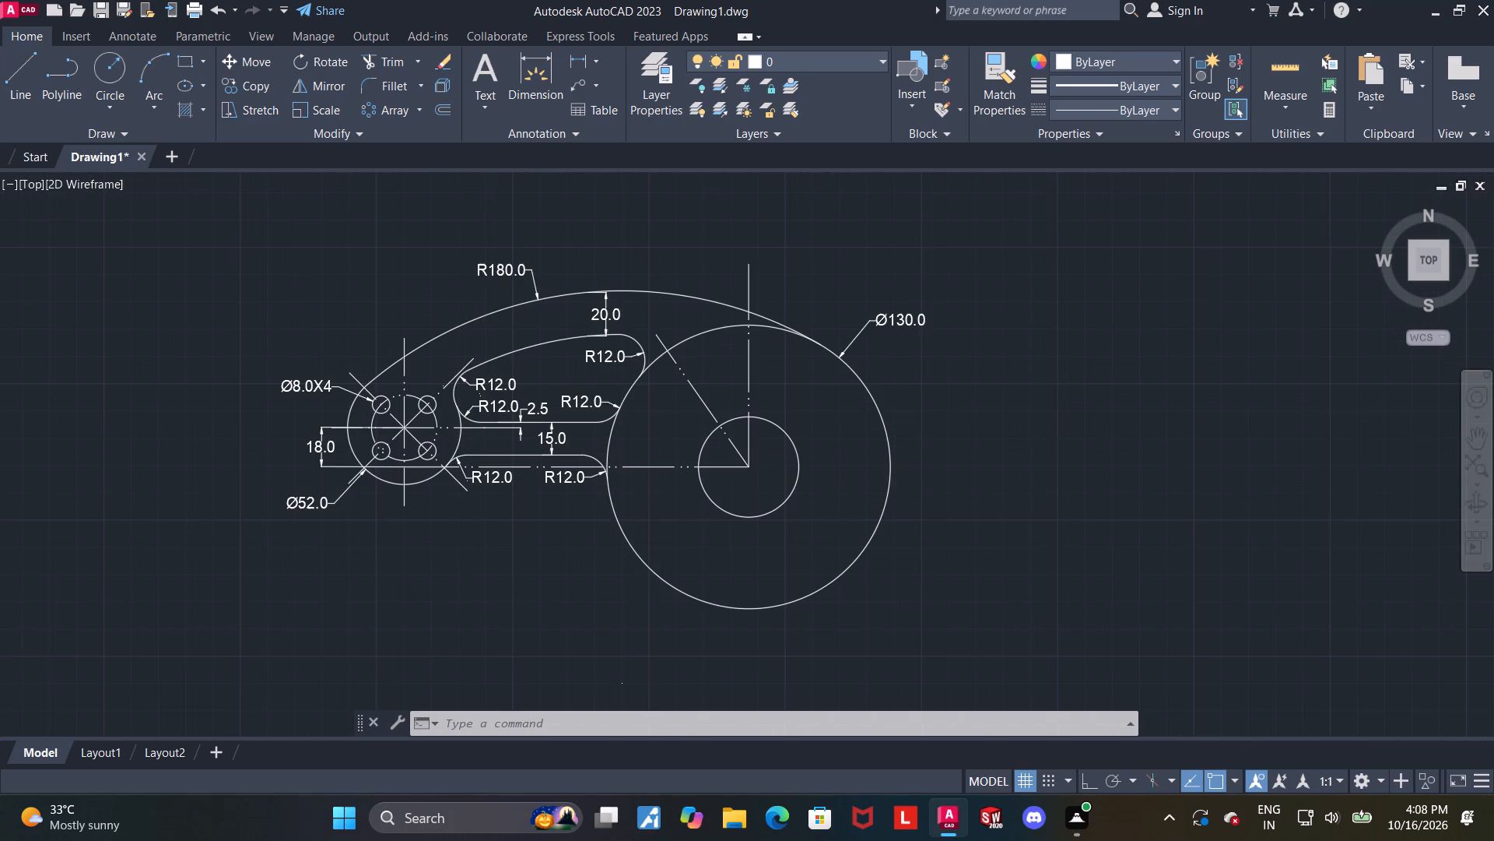
scroll(853, 470, down, 1)
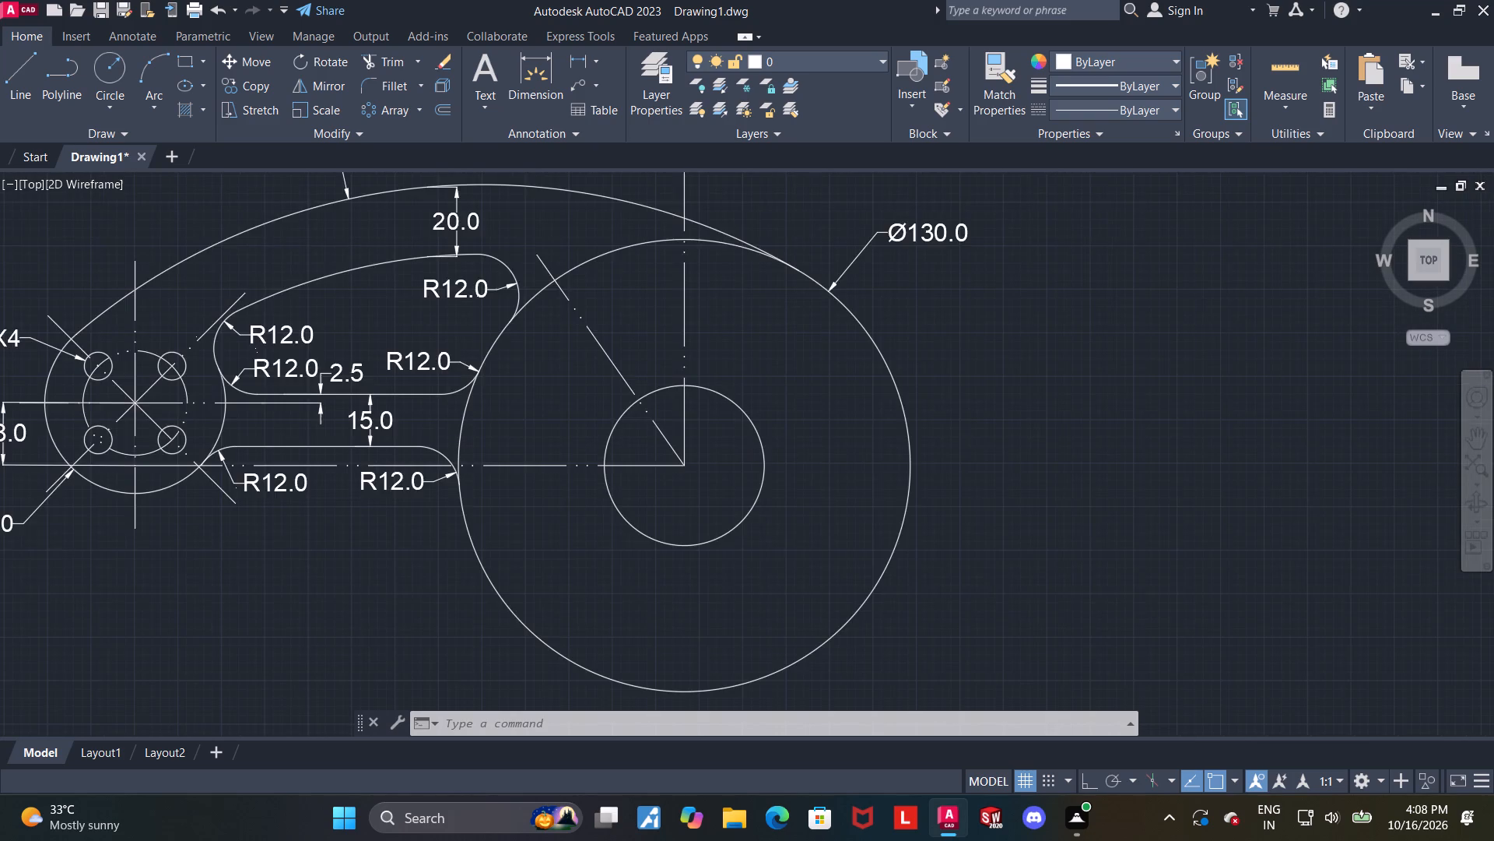
scroll(946, 458, up, 1)
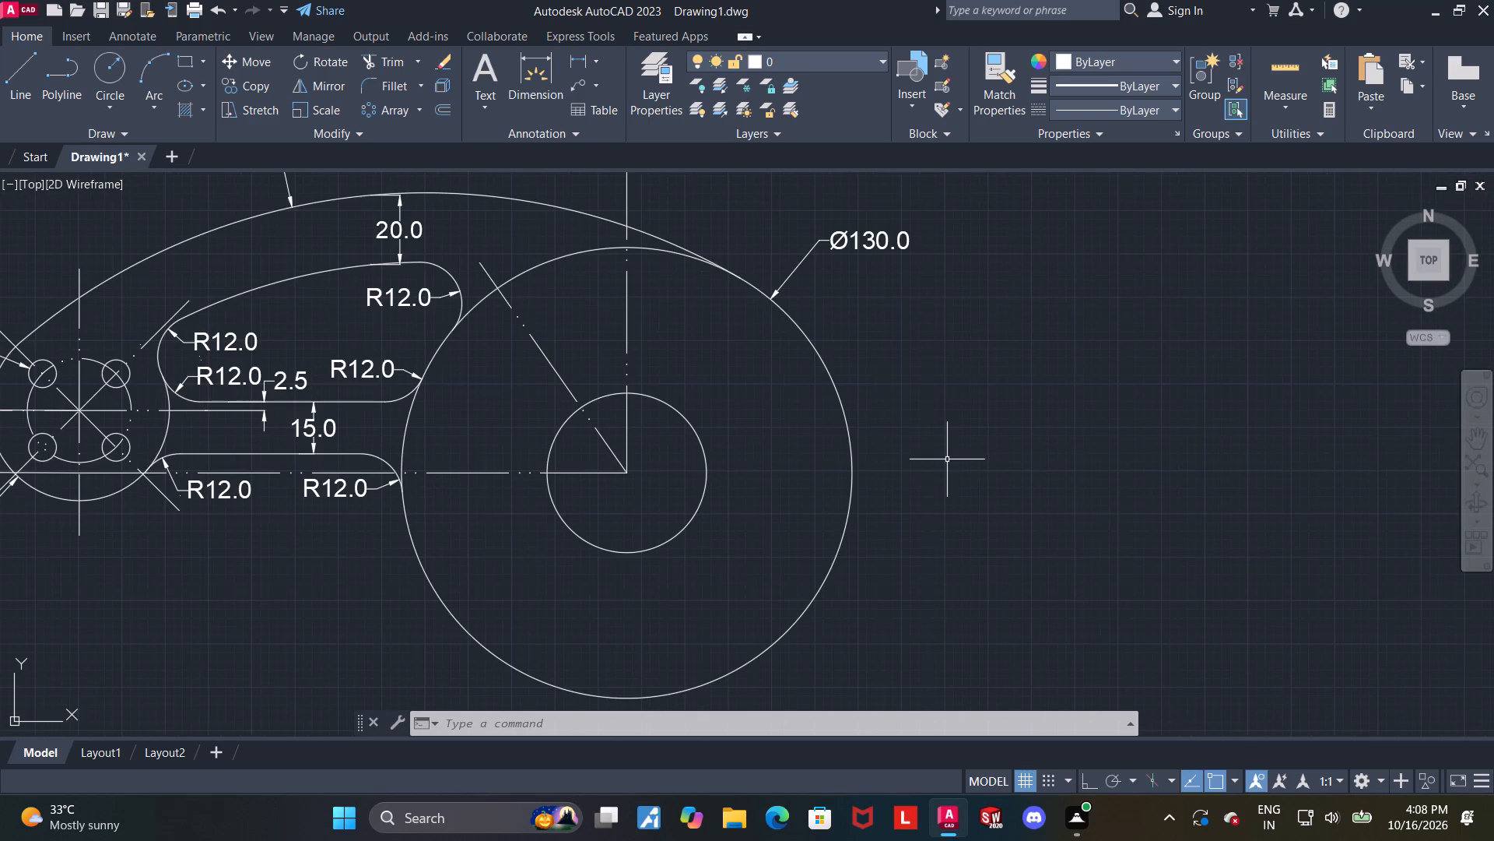
scroll(665, 480, down, 1)
scroll(665, 480, up, 1)
key(Escape)
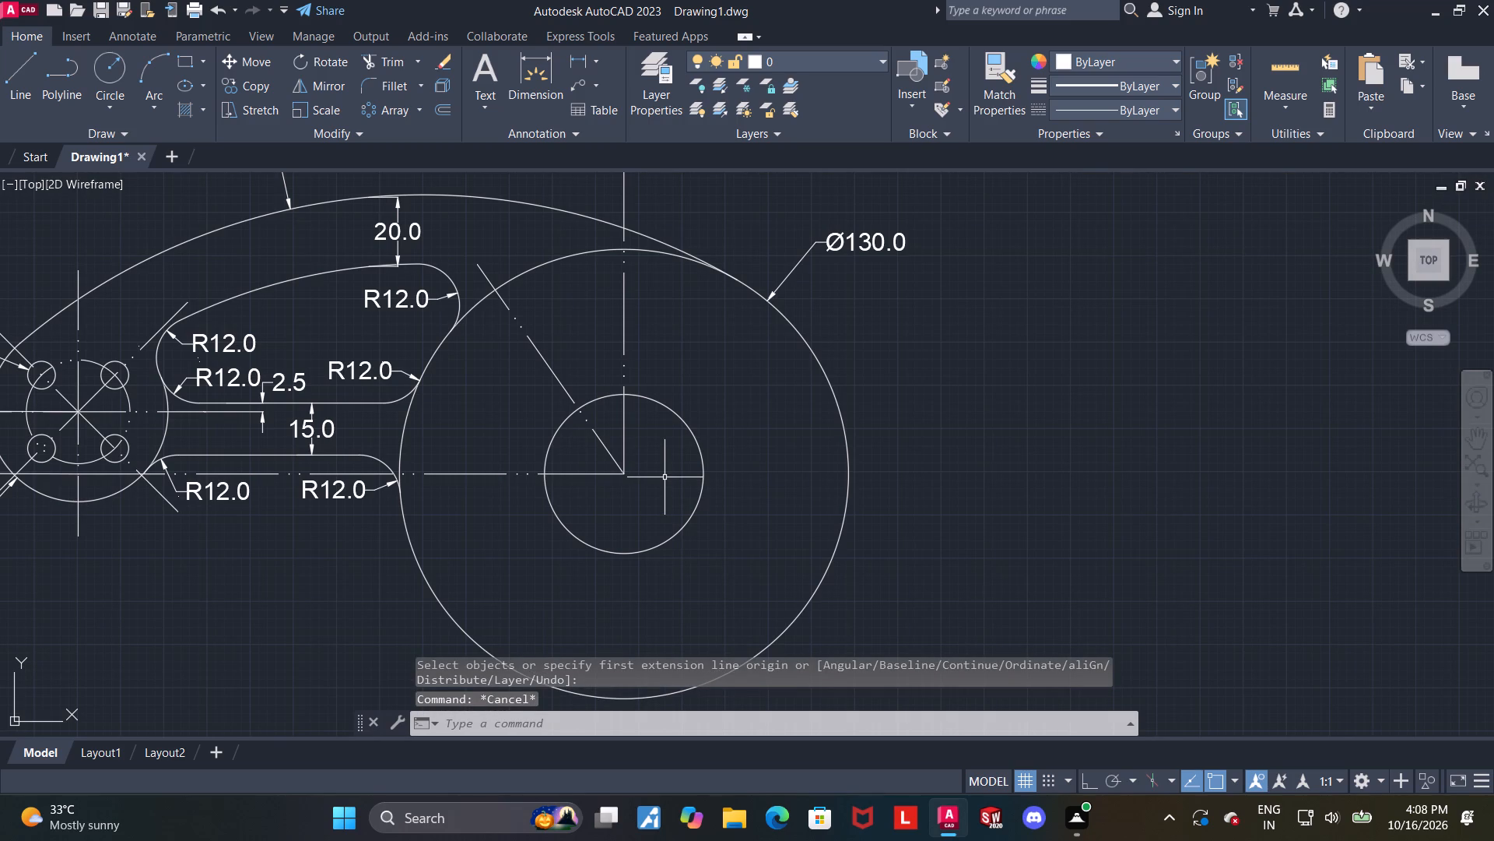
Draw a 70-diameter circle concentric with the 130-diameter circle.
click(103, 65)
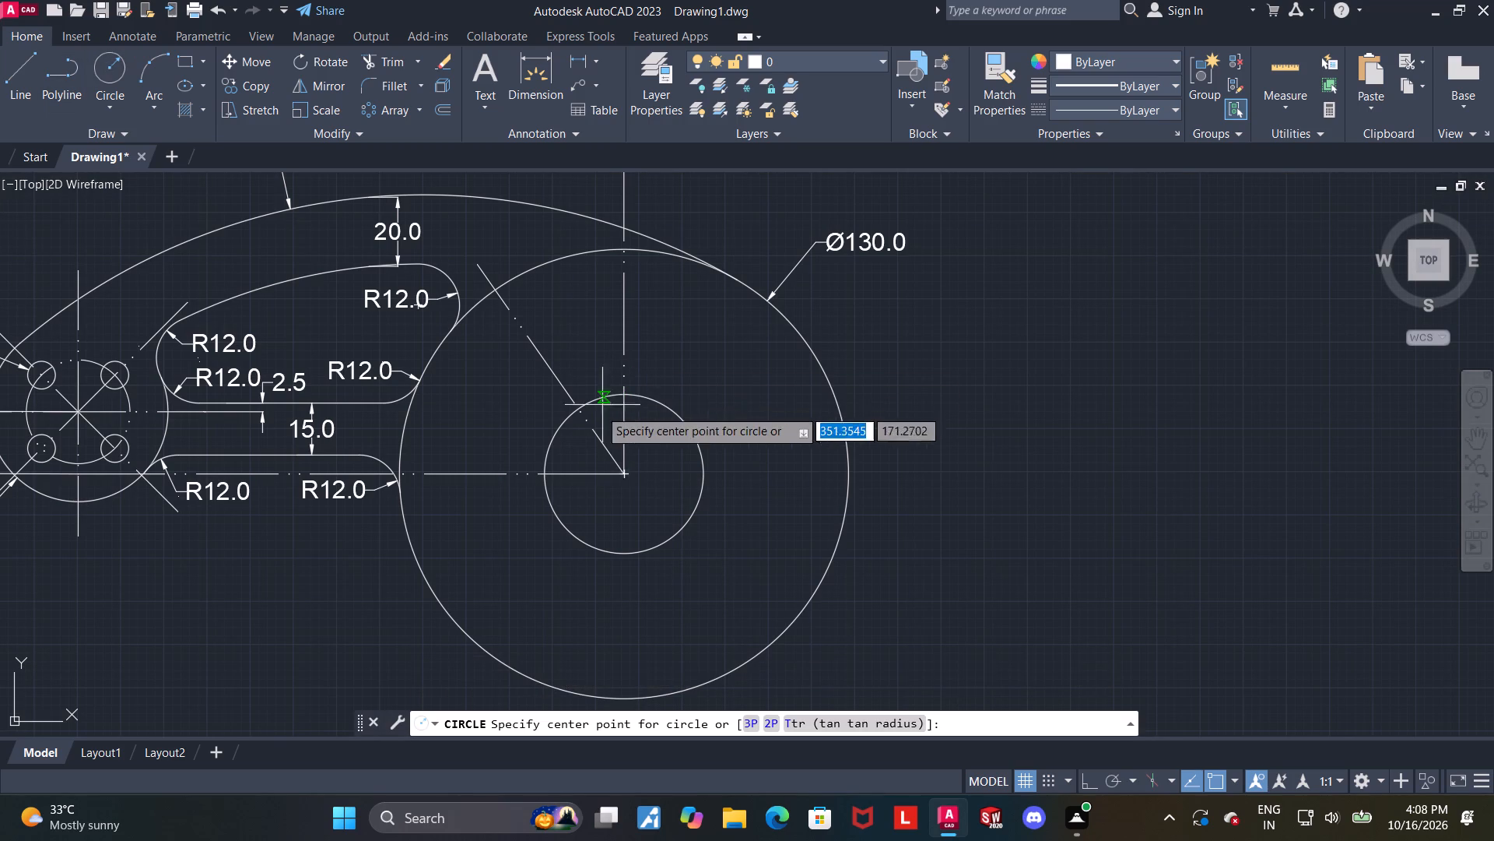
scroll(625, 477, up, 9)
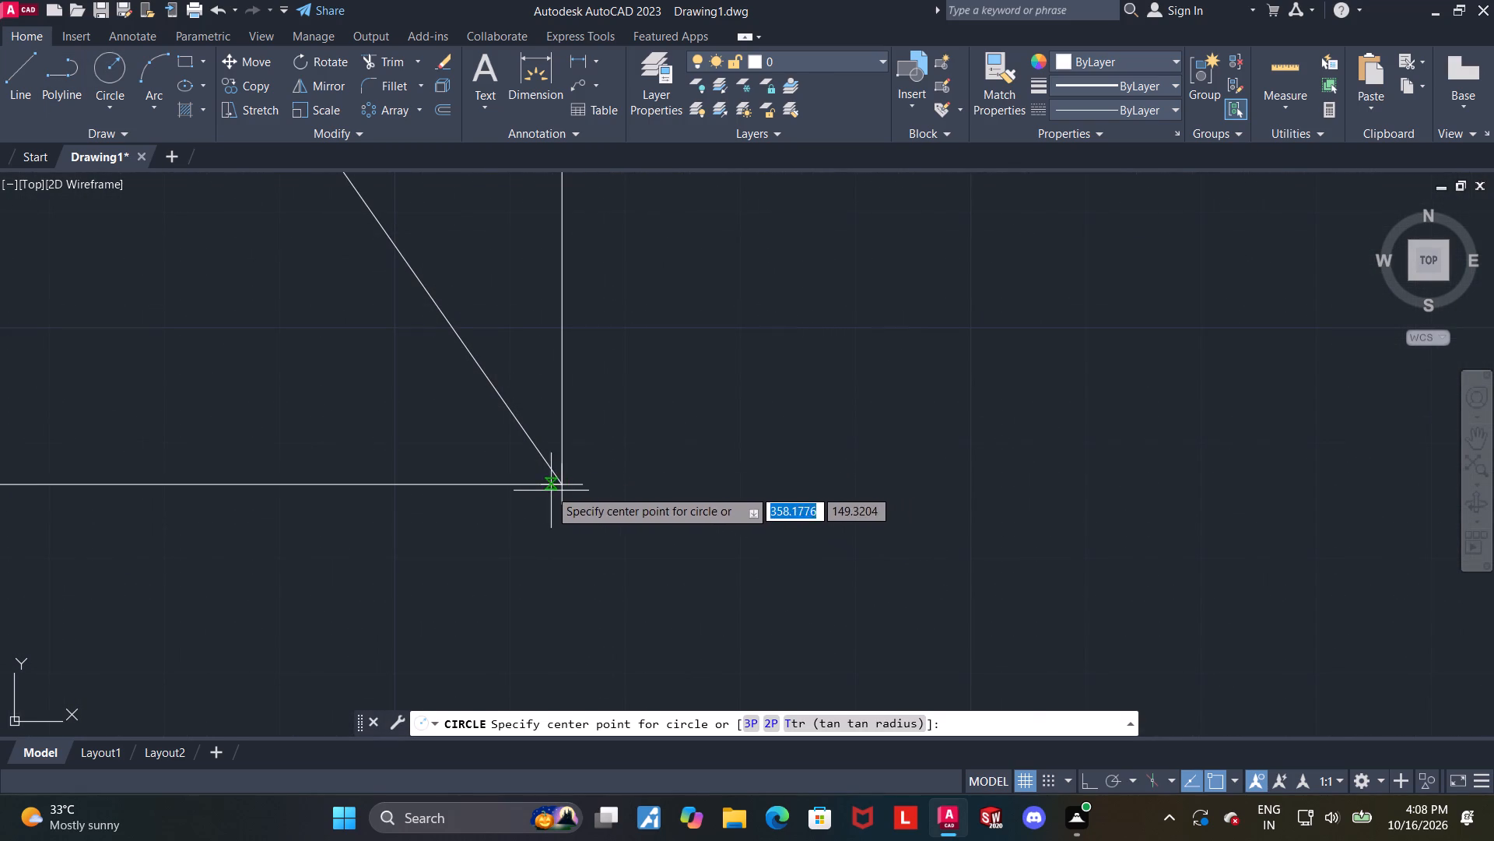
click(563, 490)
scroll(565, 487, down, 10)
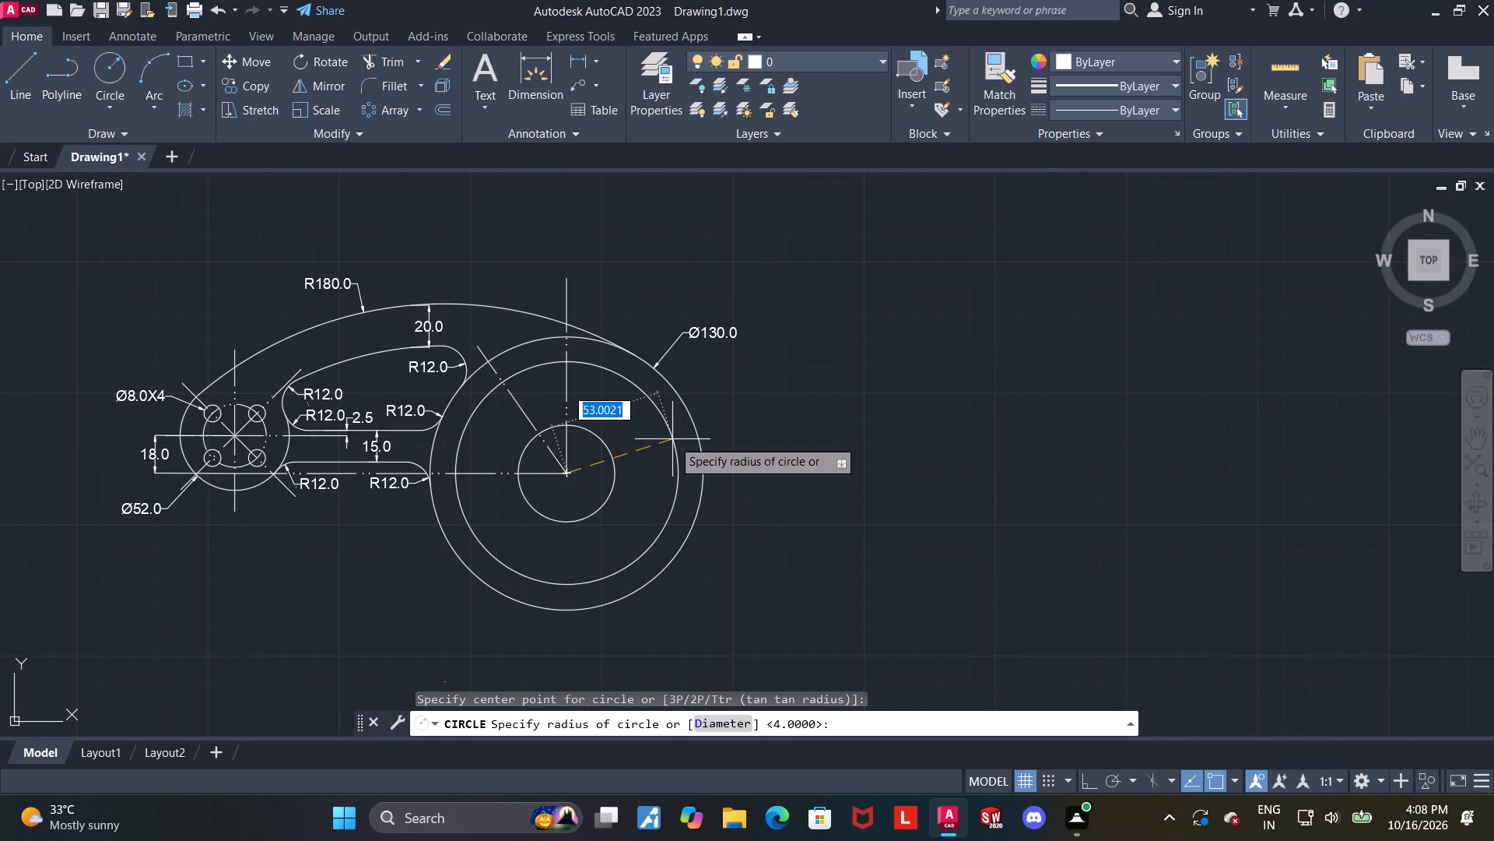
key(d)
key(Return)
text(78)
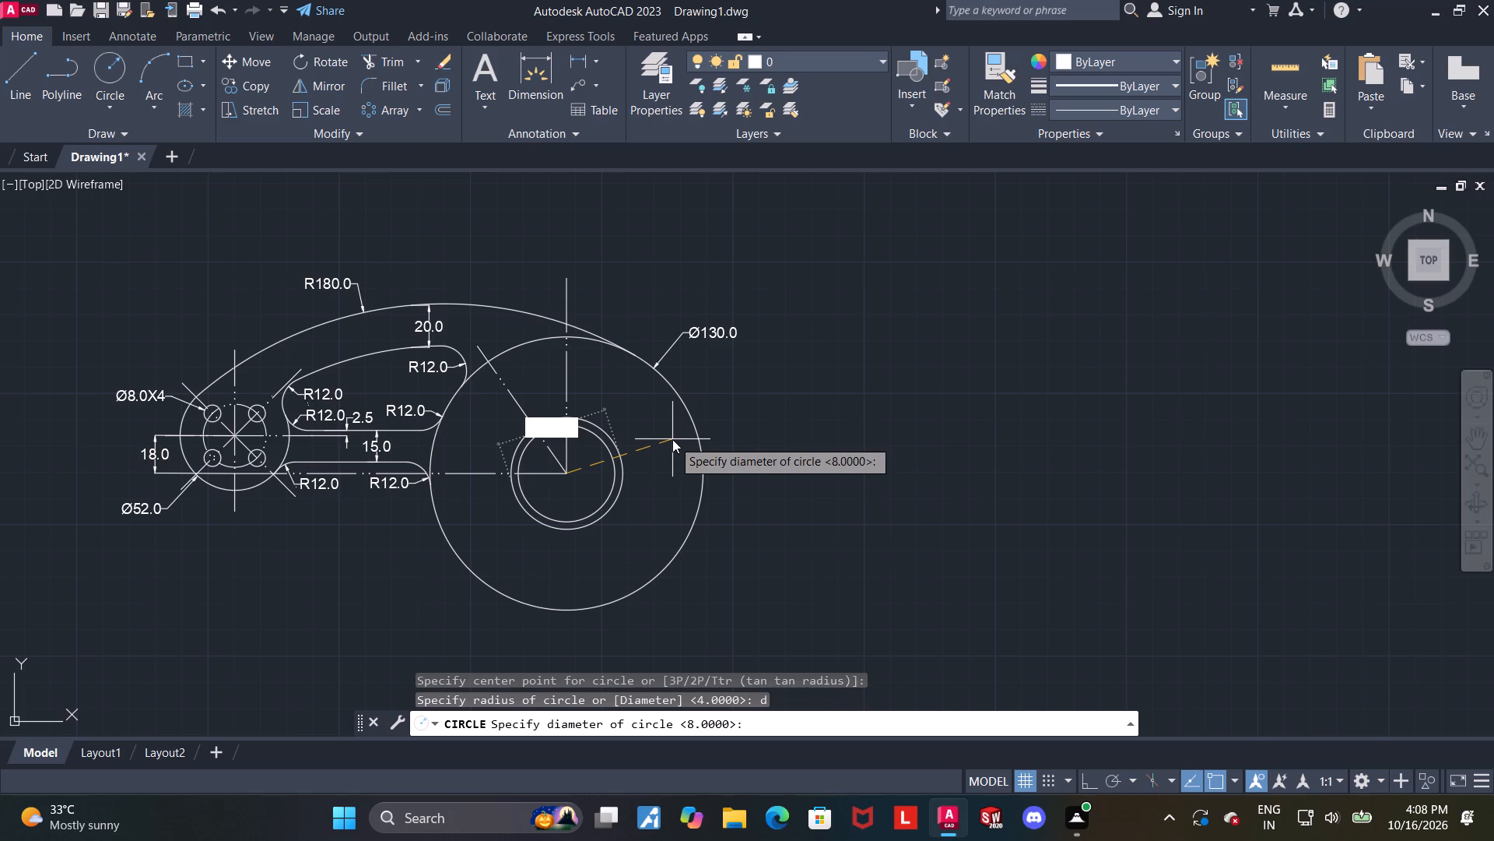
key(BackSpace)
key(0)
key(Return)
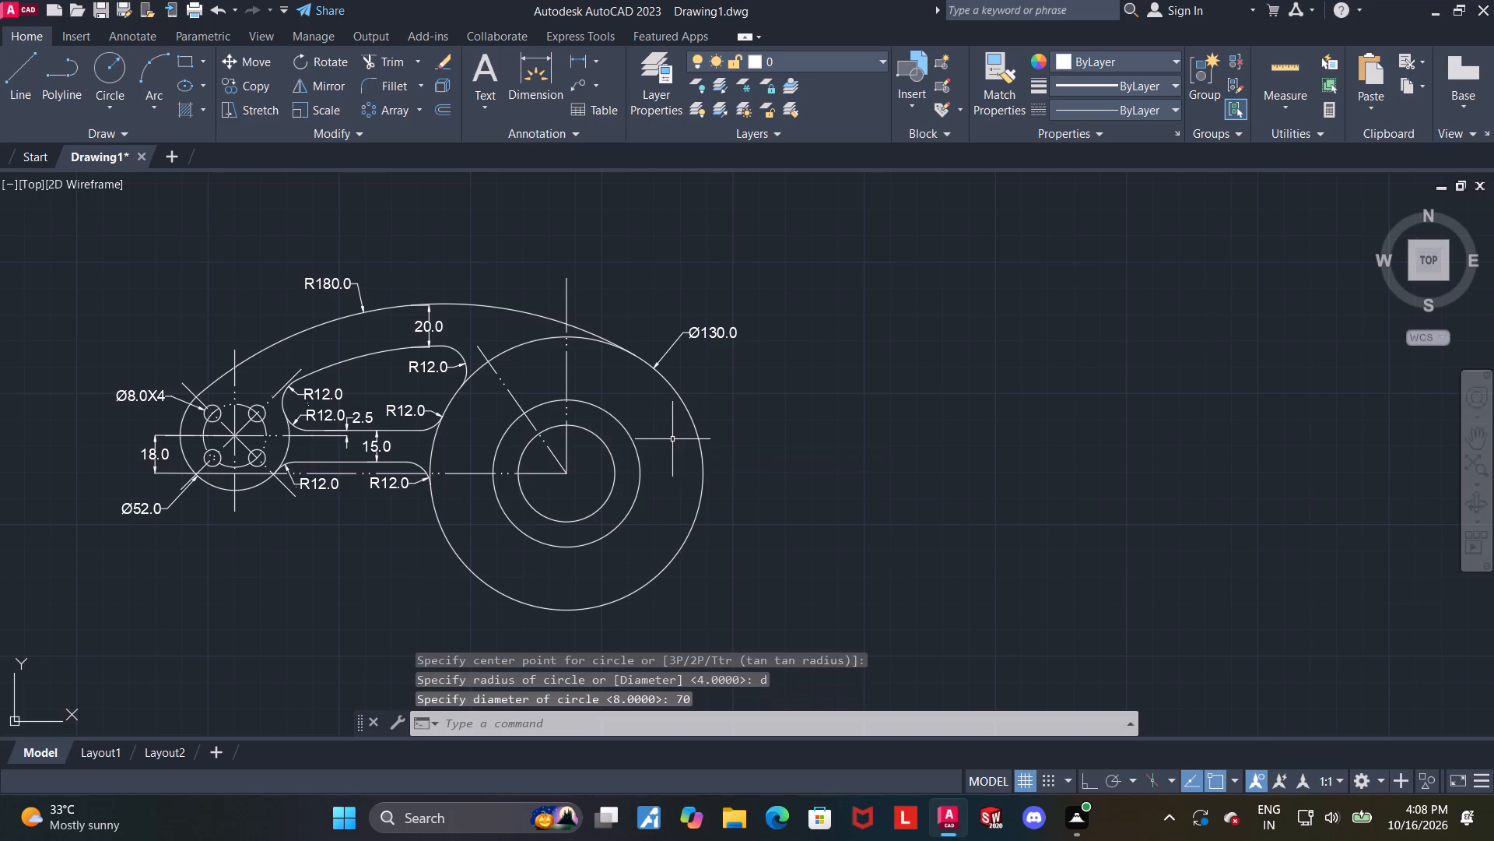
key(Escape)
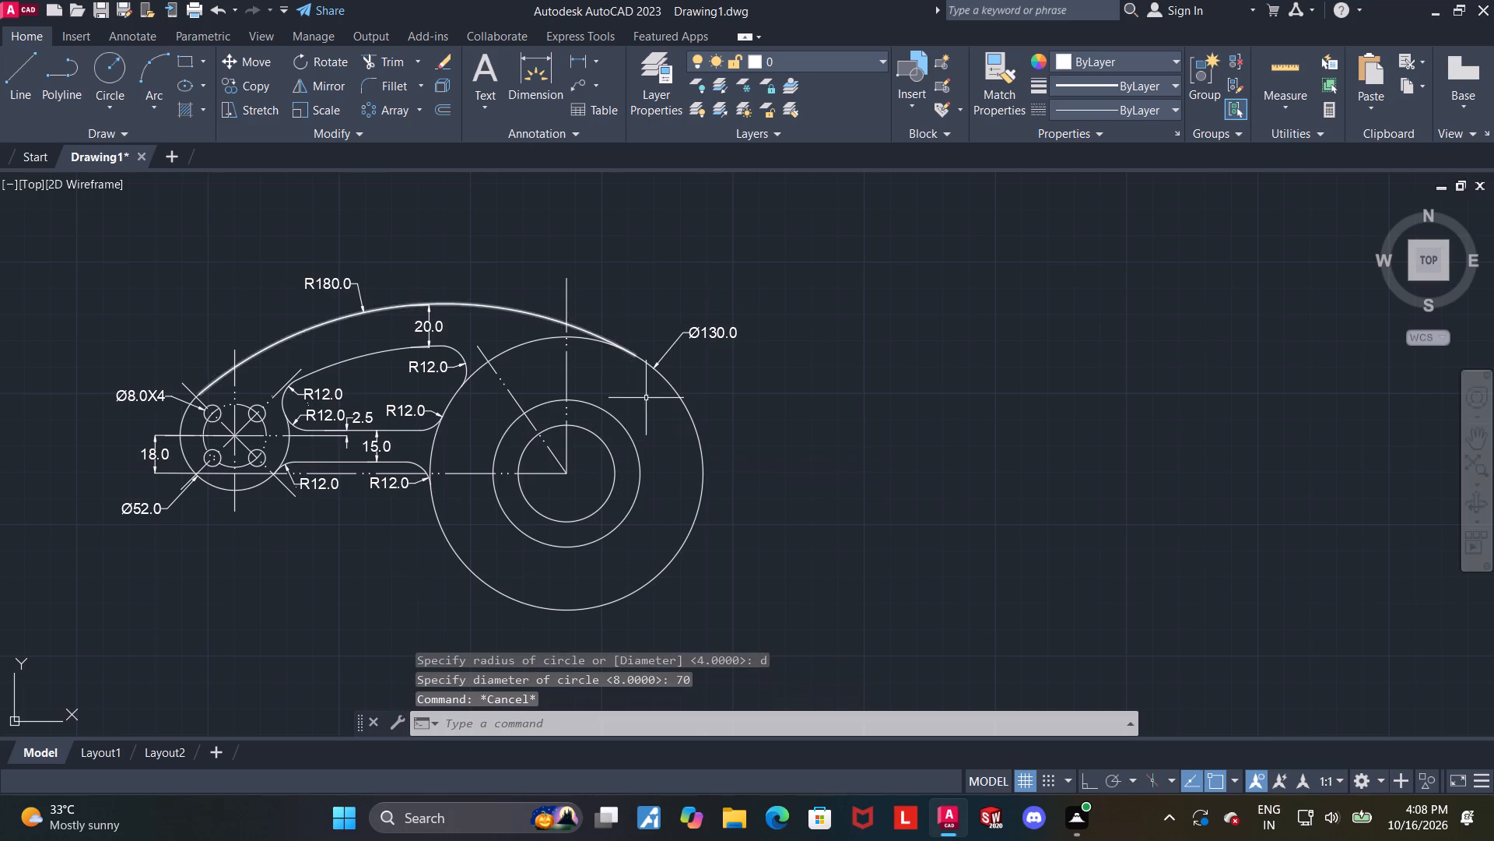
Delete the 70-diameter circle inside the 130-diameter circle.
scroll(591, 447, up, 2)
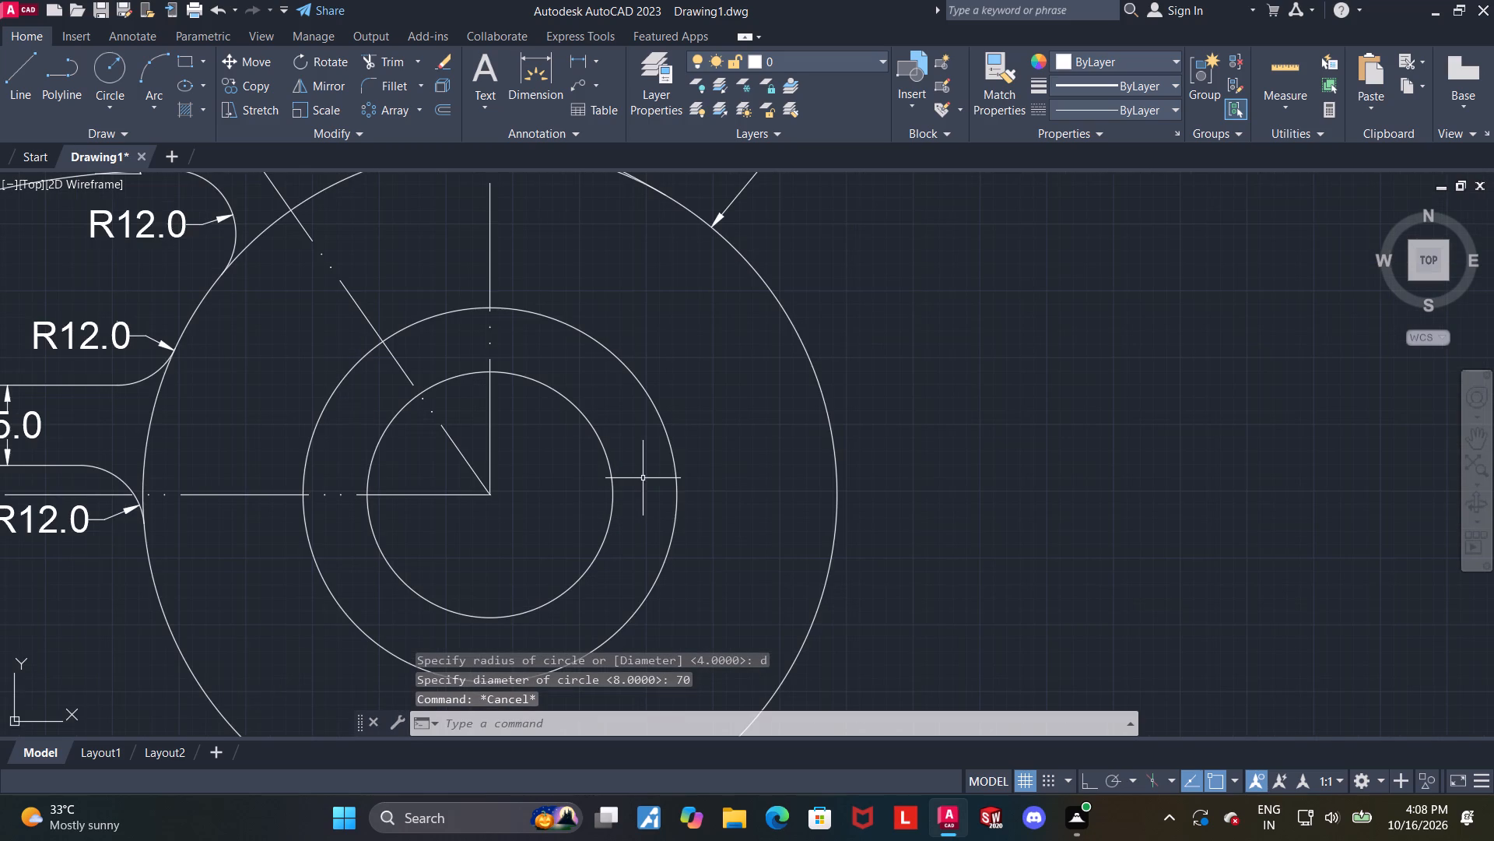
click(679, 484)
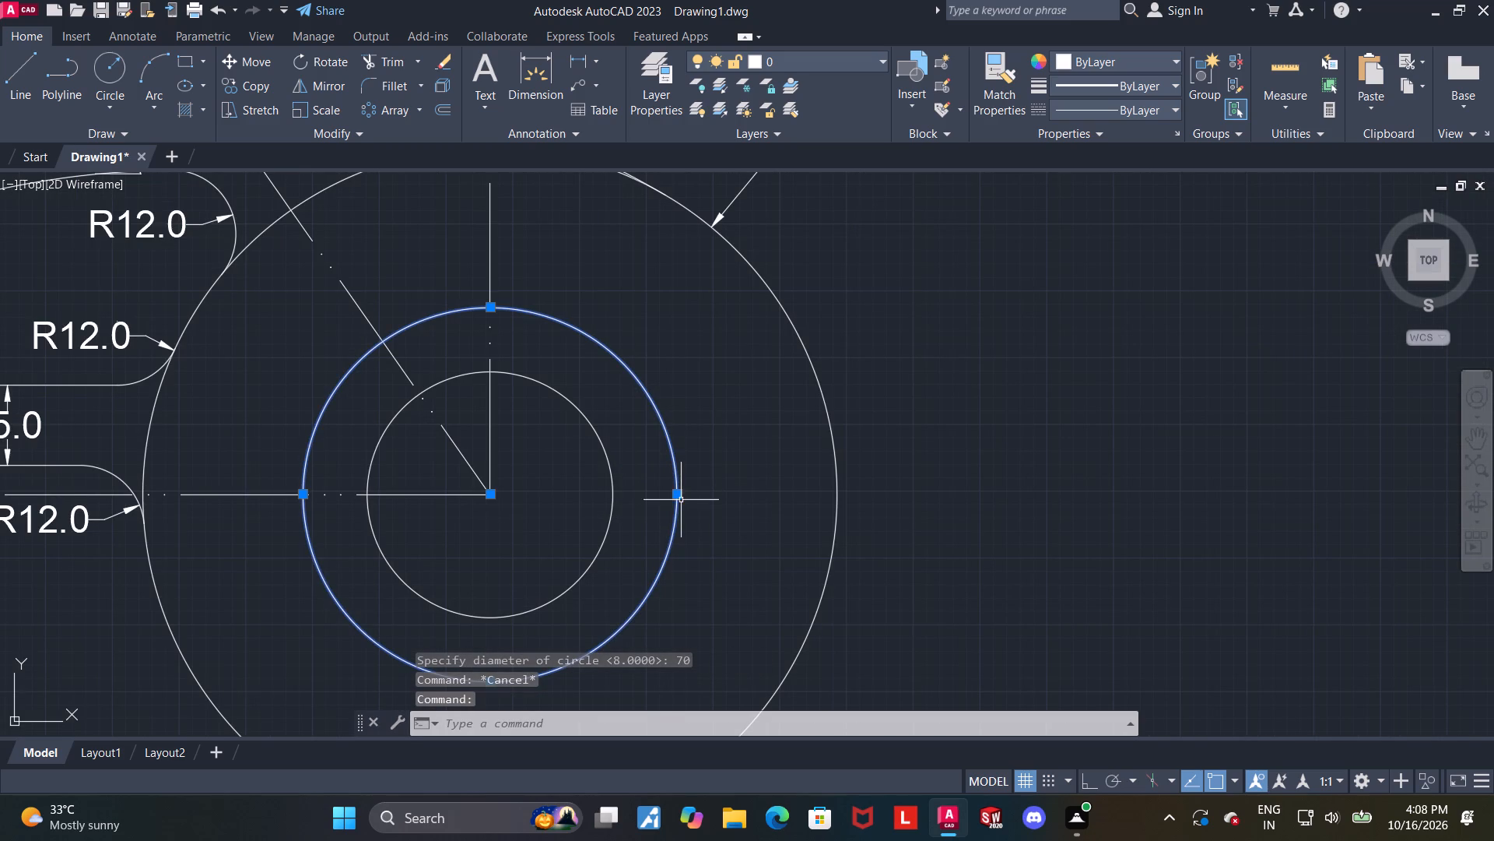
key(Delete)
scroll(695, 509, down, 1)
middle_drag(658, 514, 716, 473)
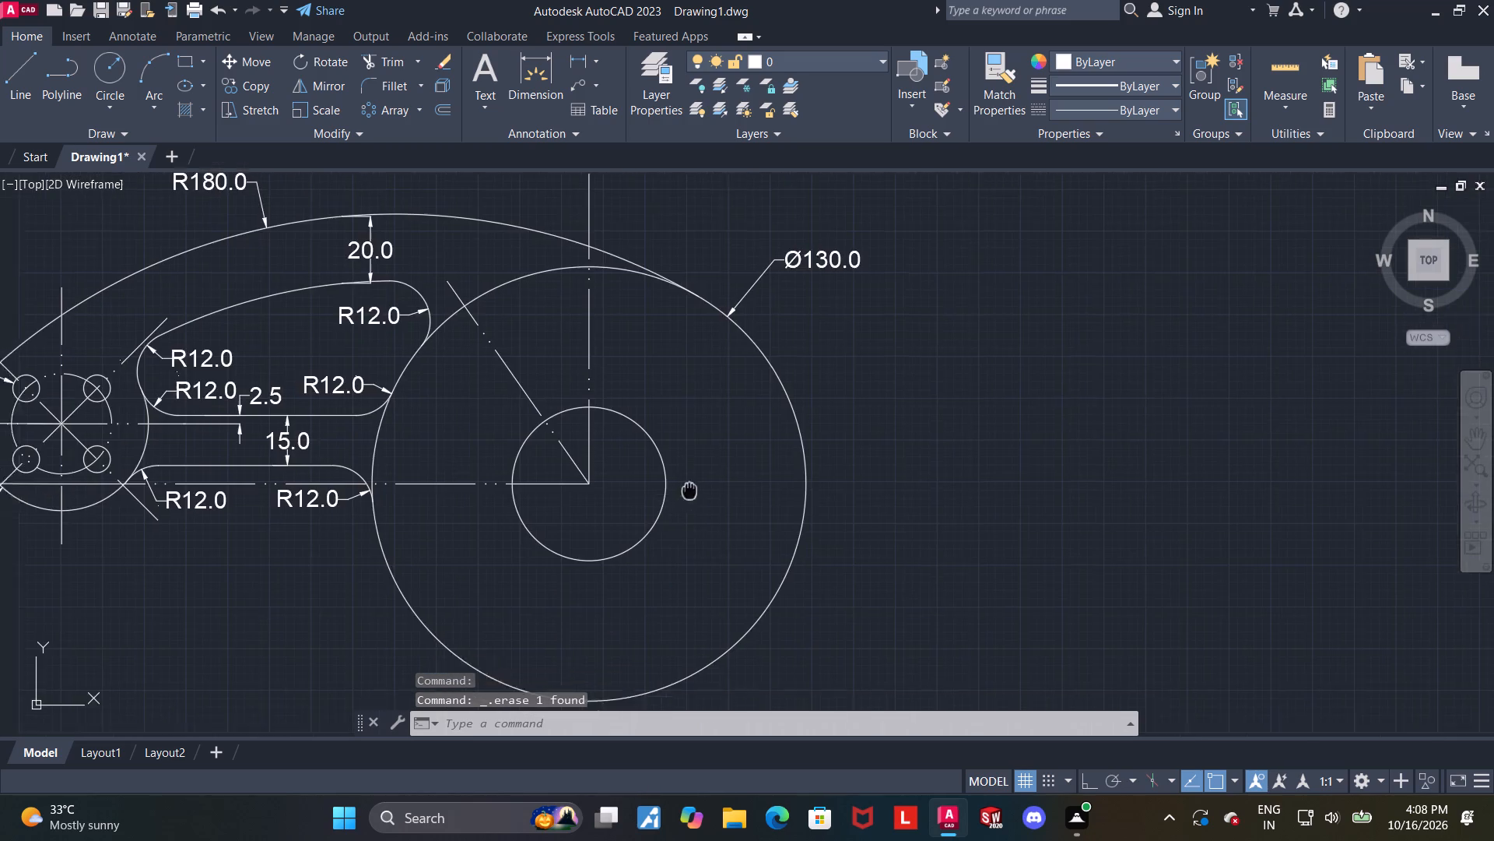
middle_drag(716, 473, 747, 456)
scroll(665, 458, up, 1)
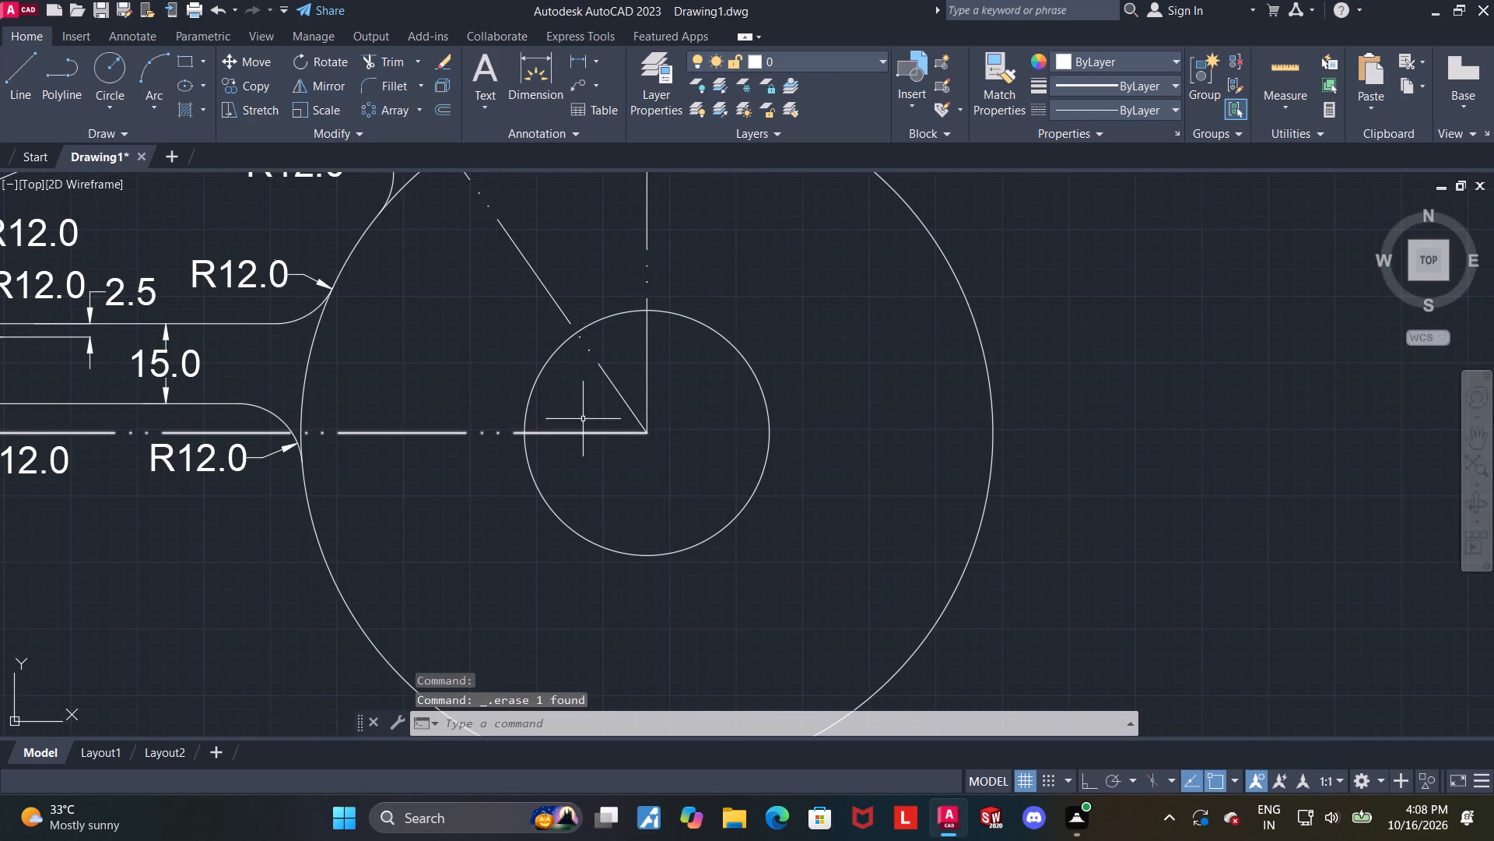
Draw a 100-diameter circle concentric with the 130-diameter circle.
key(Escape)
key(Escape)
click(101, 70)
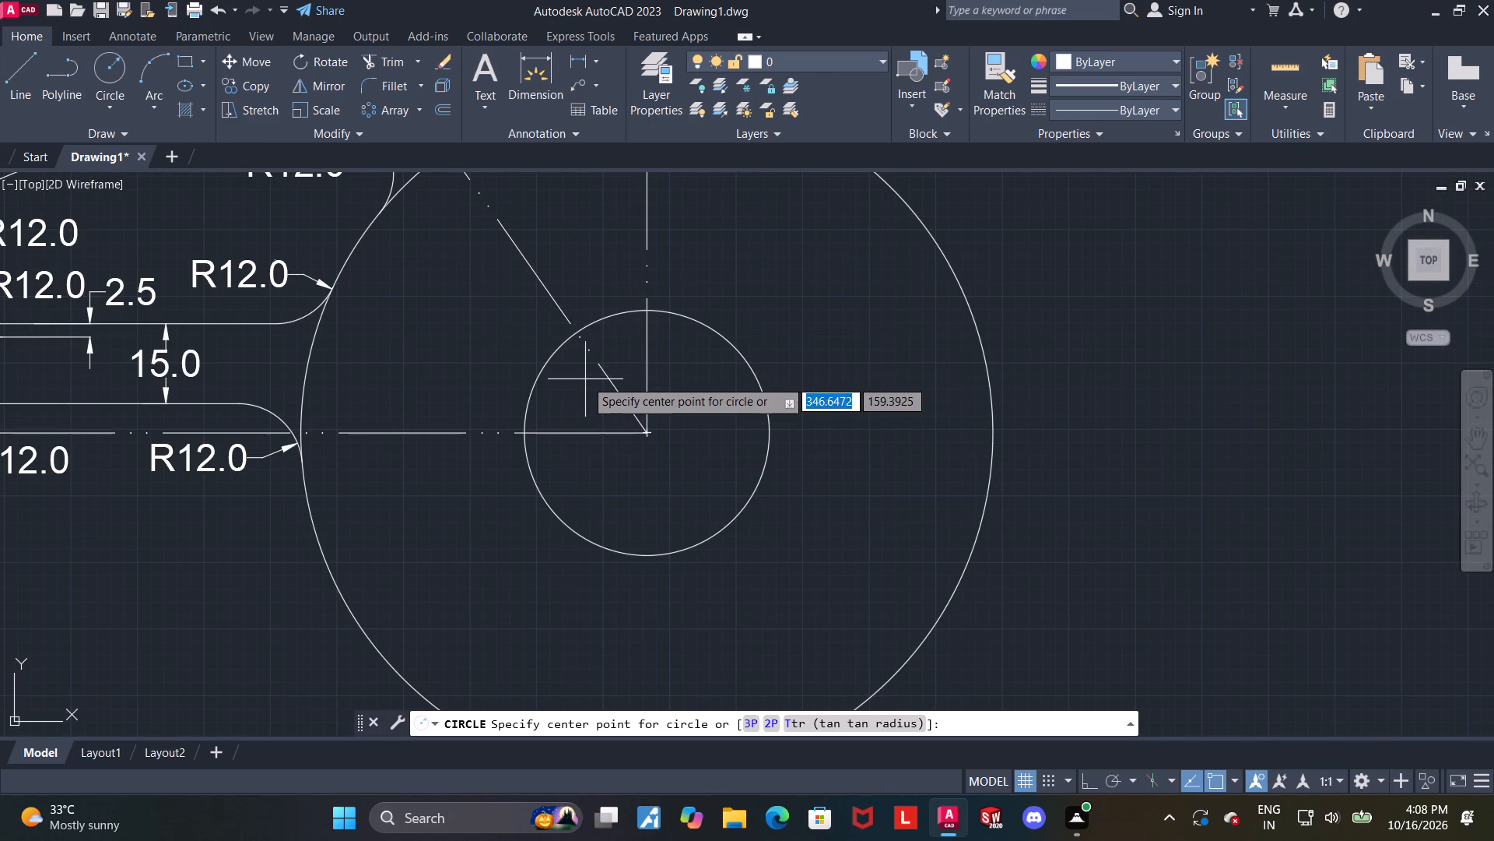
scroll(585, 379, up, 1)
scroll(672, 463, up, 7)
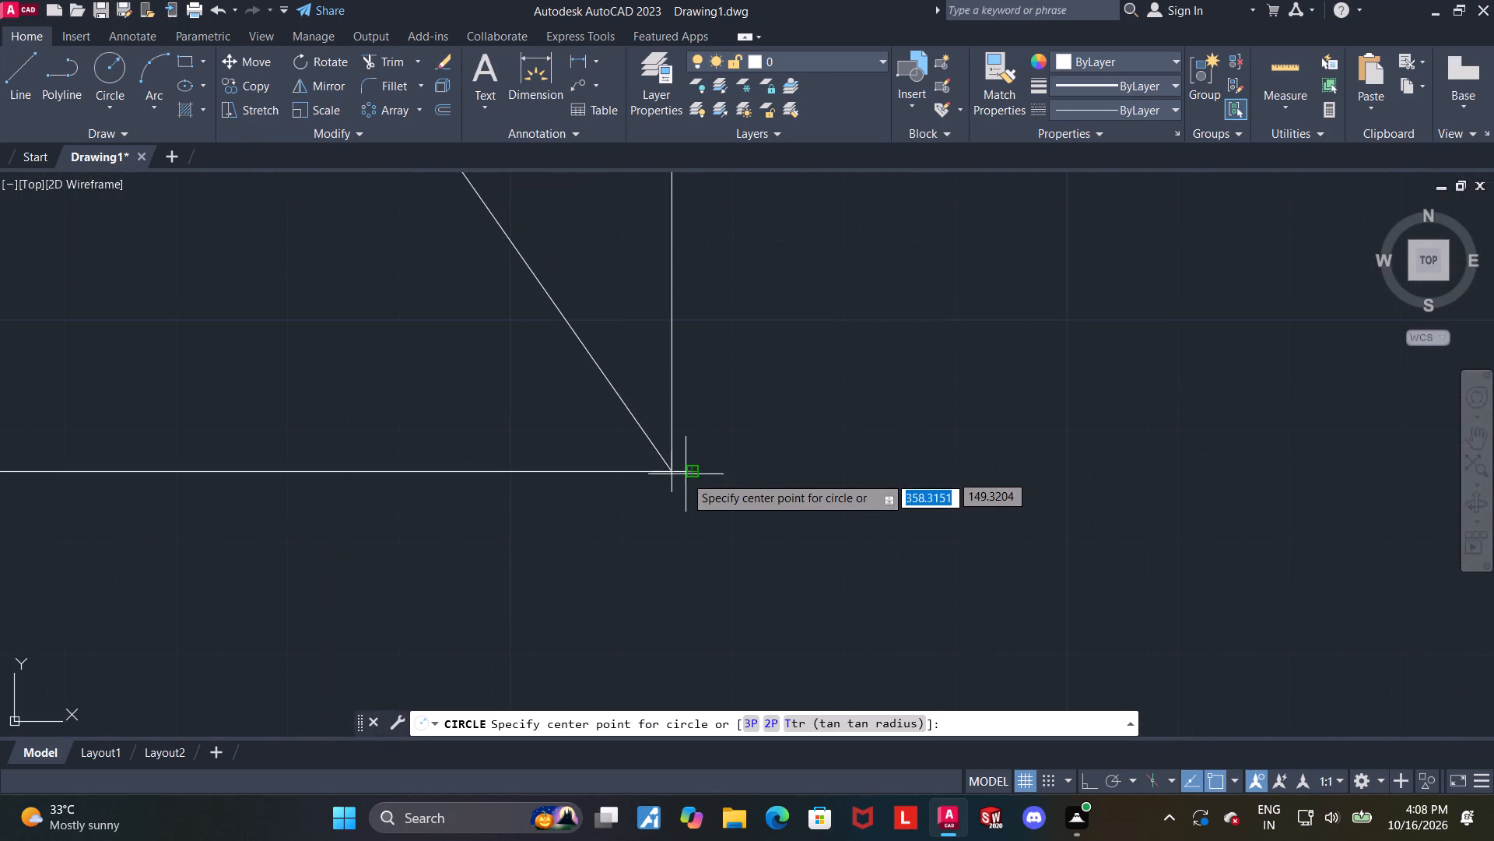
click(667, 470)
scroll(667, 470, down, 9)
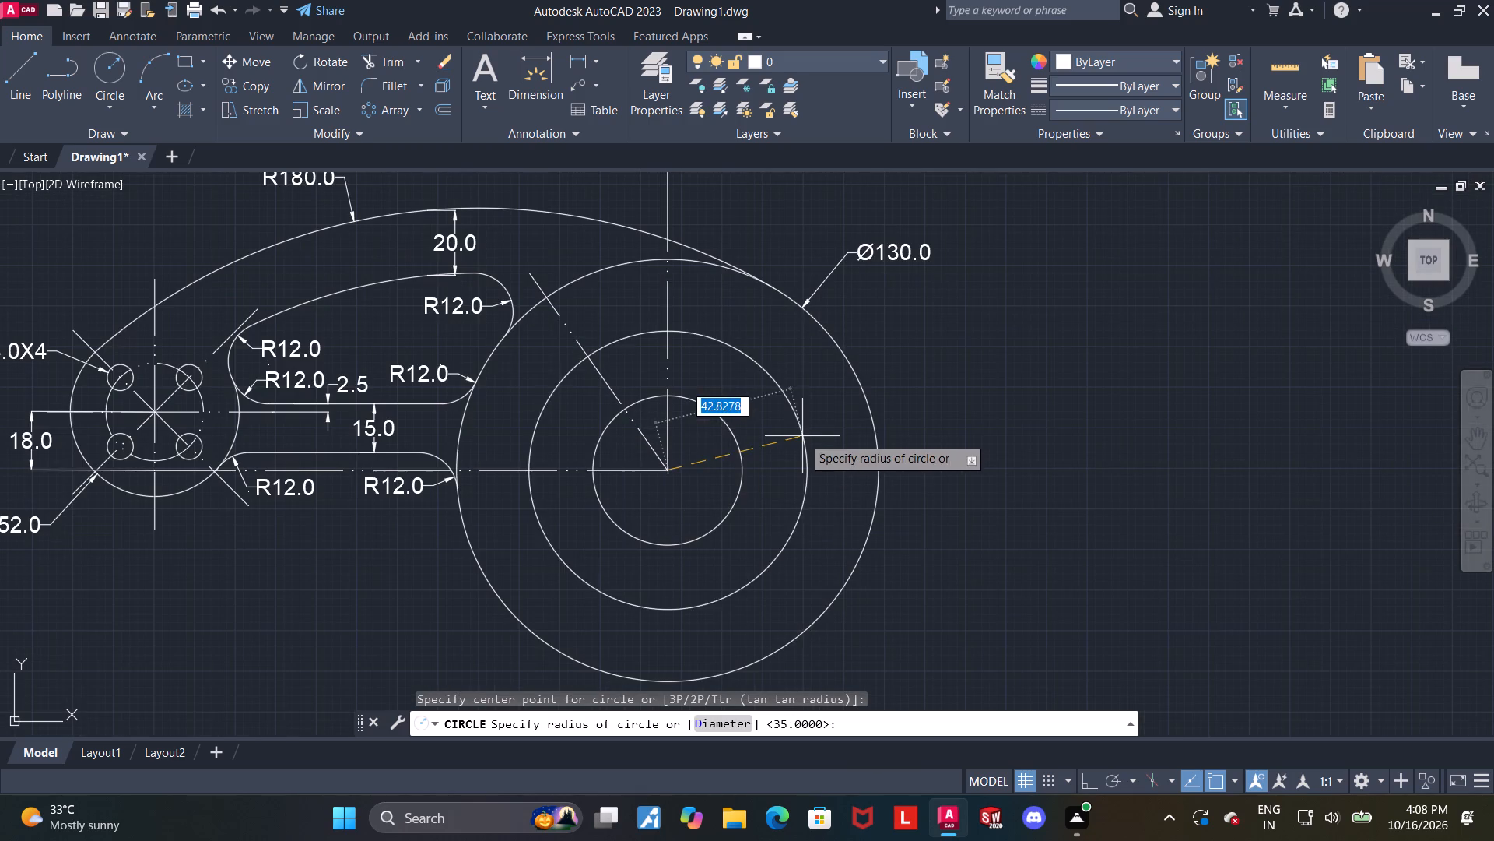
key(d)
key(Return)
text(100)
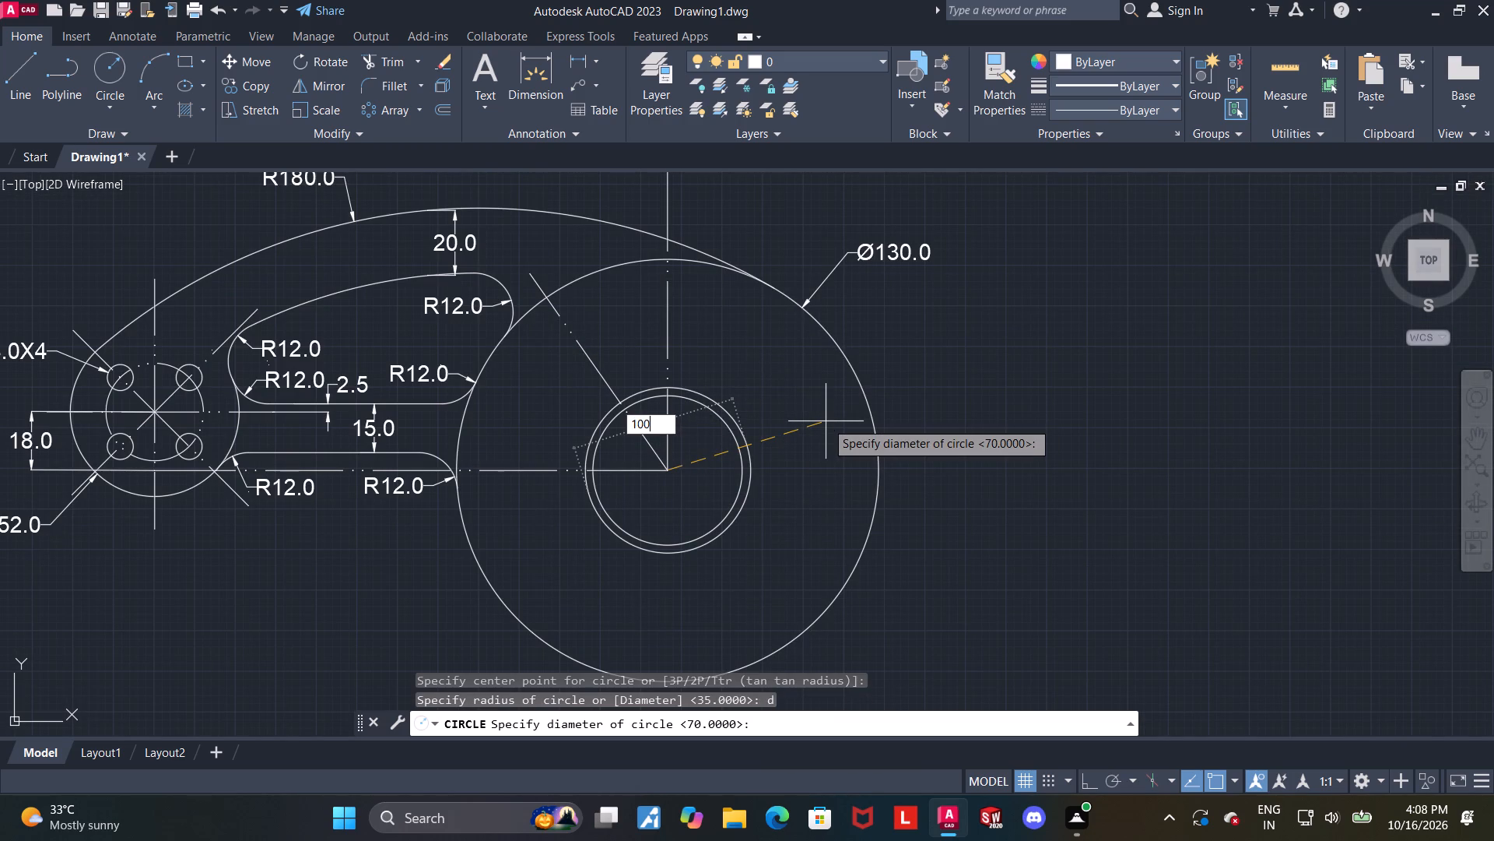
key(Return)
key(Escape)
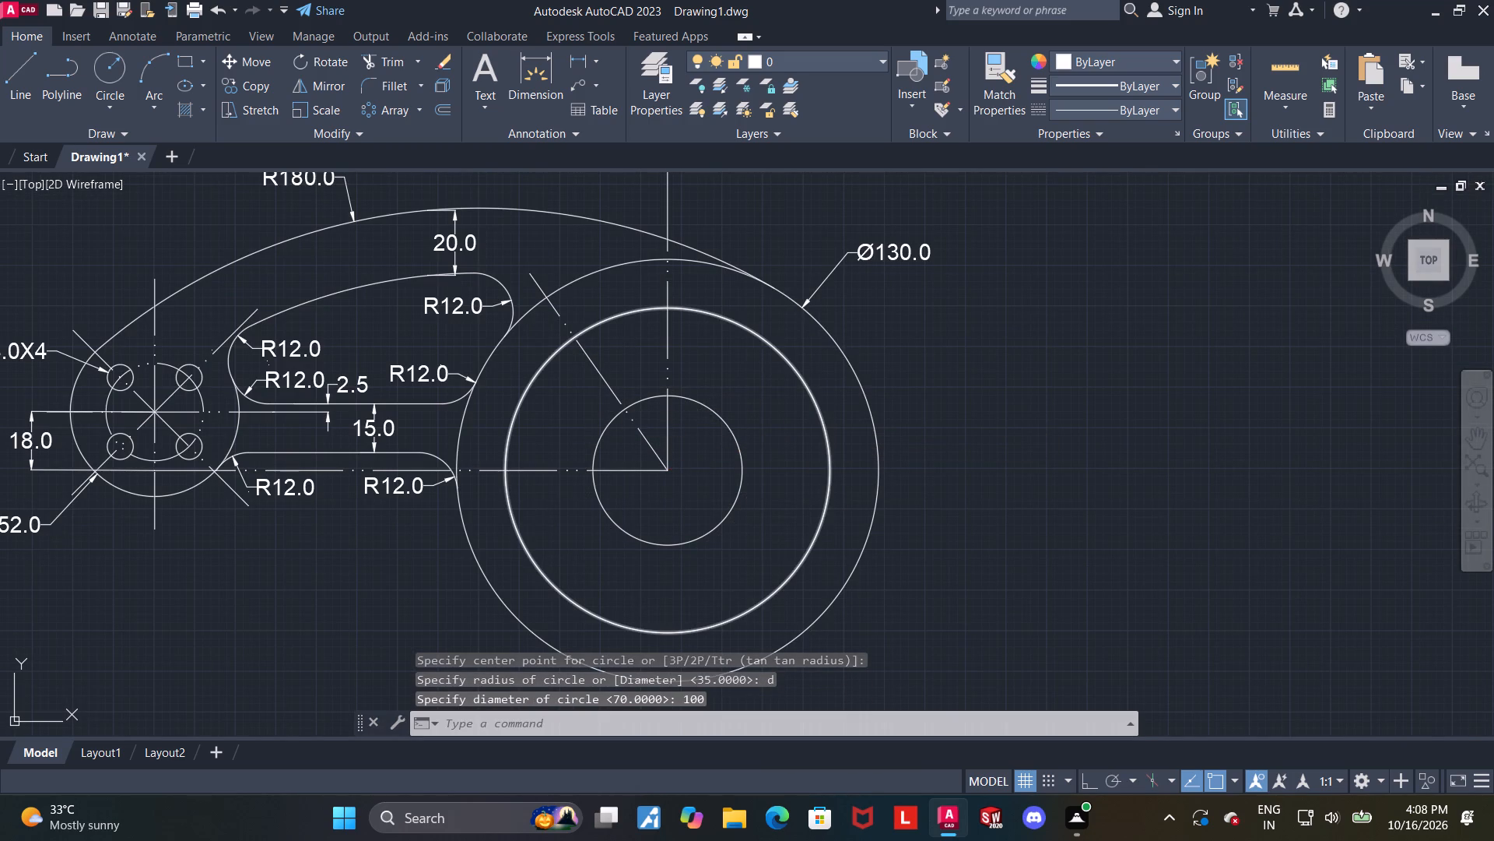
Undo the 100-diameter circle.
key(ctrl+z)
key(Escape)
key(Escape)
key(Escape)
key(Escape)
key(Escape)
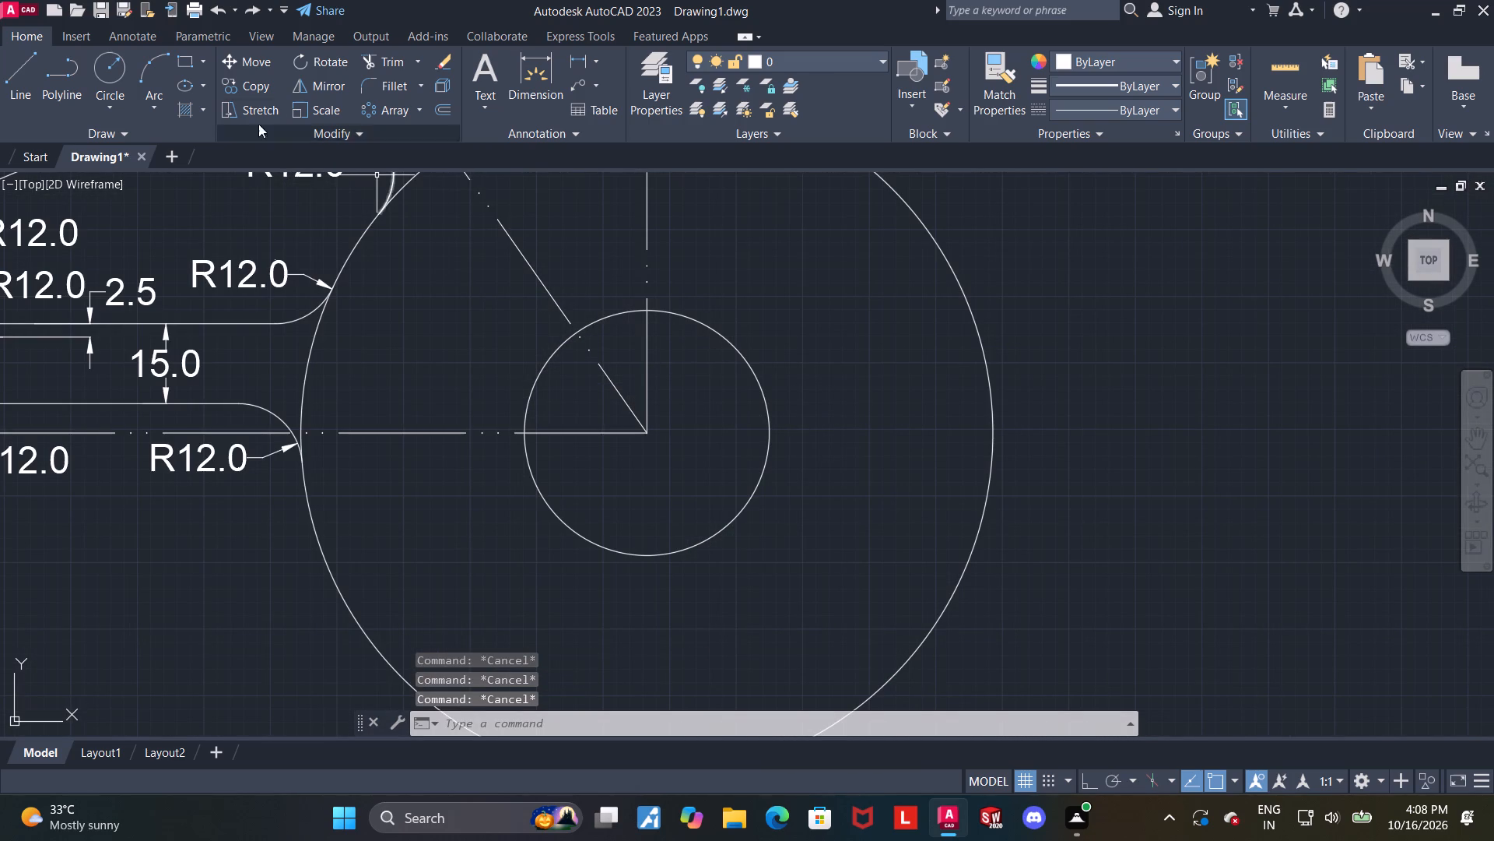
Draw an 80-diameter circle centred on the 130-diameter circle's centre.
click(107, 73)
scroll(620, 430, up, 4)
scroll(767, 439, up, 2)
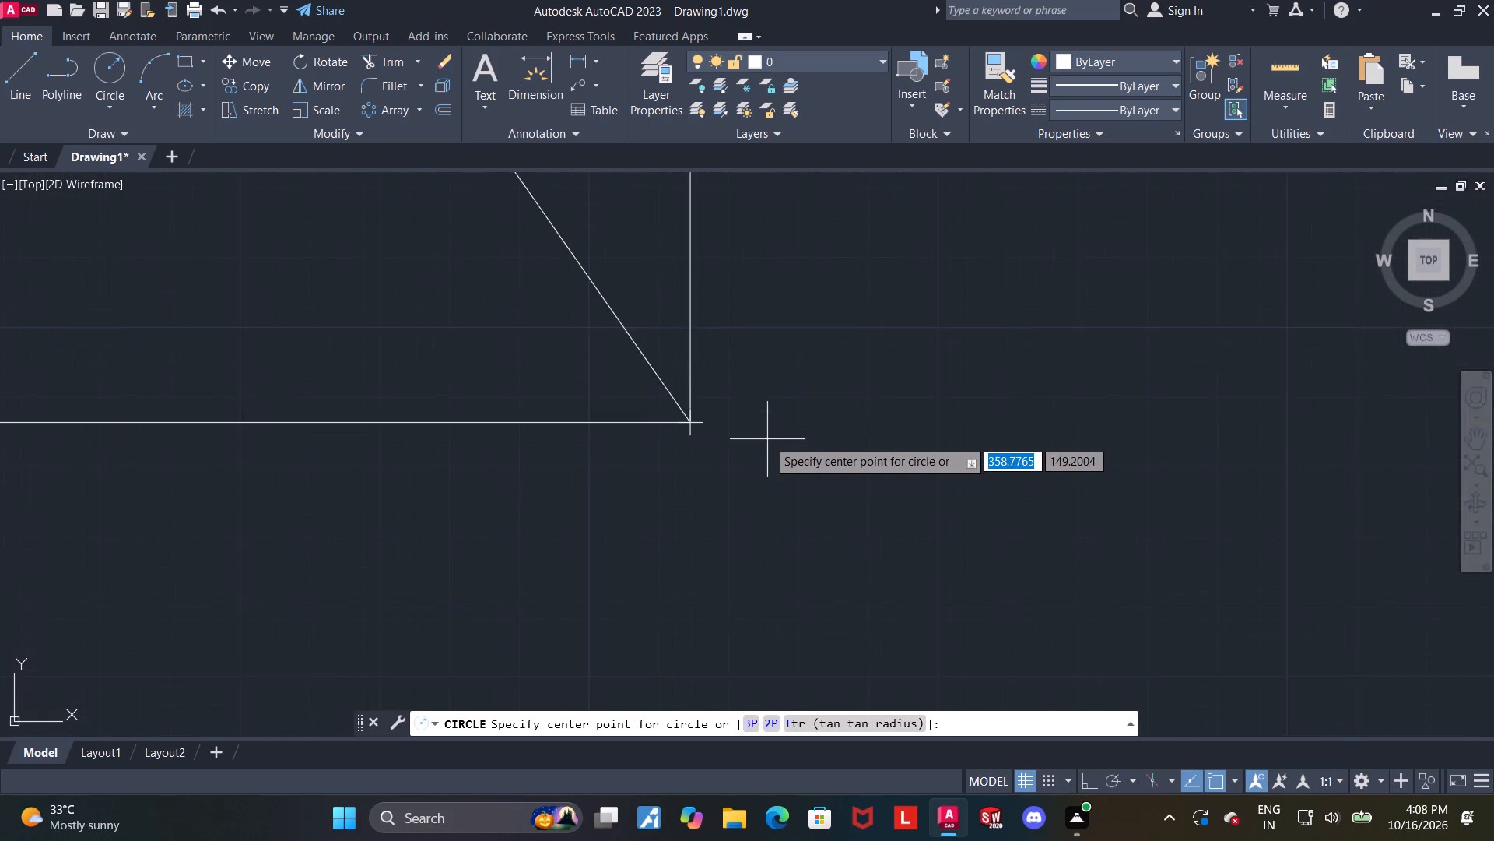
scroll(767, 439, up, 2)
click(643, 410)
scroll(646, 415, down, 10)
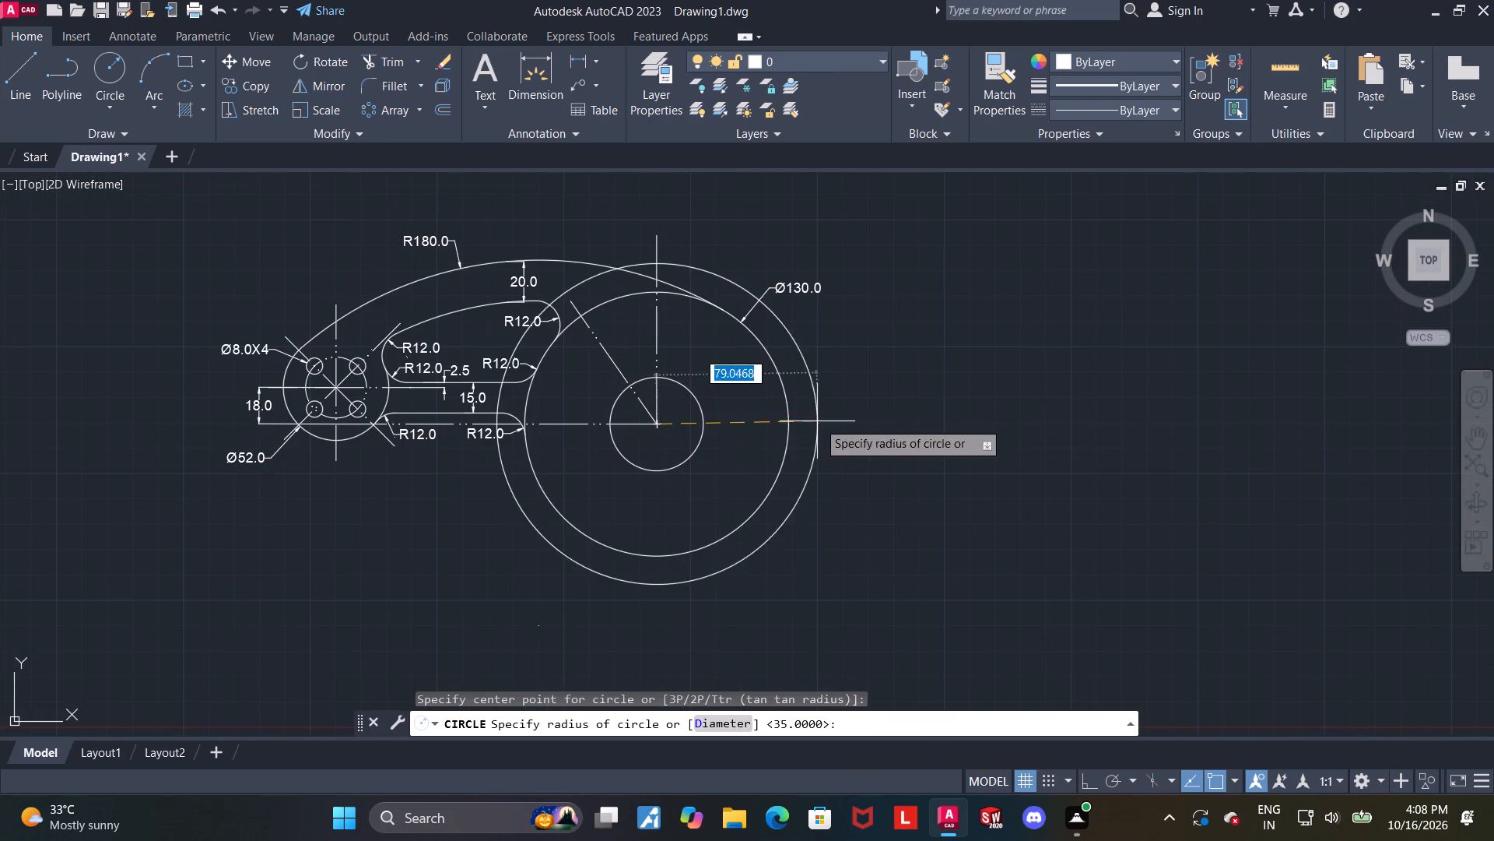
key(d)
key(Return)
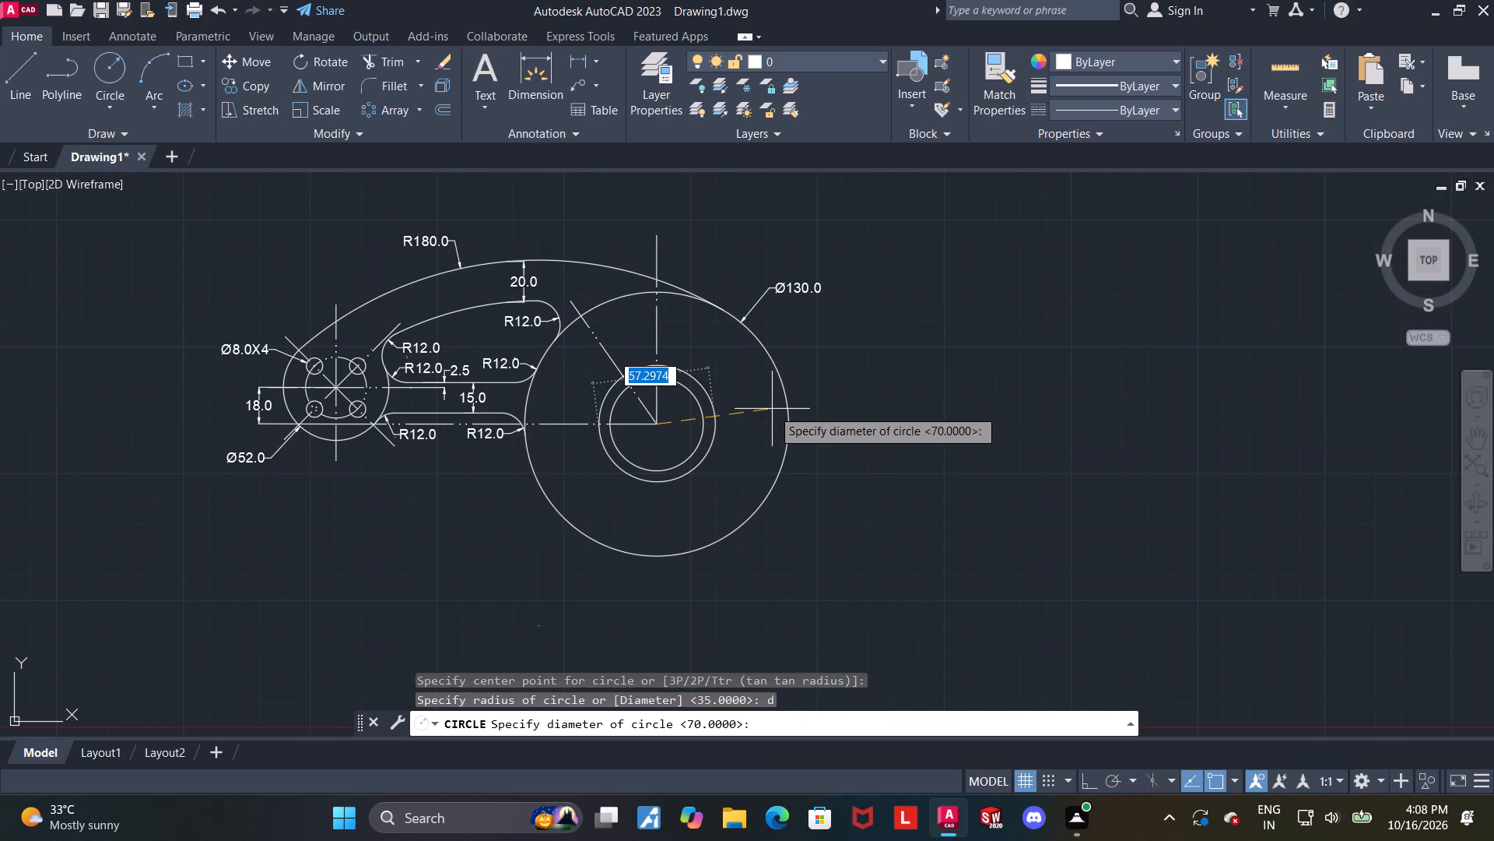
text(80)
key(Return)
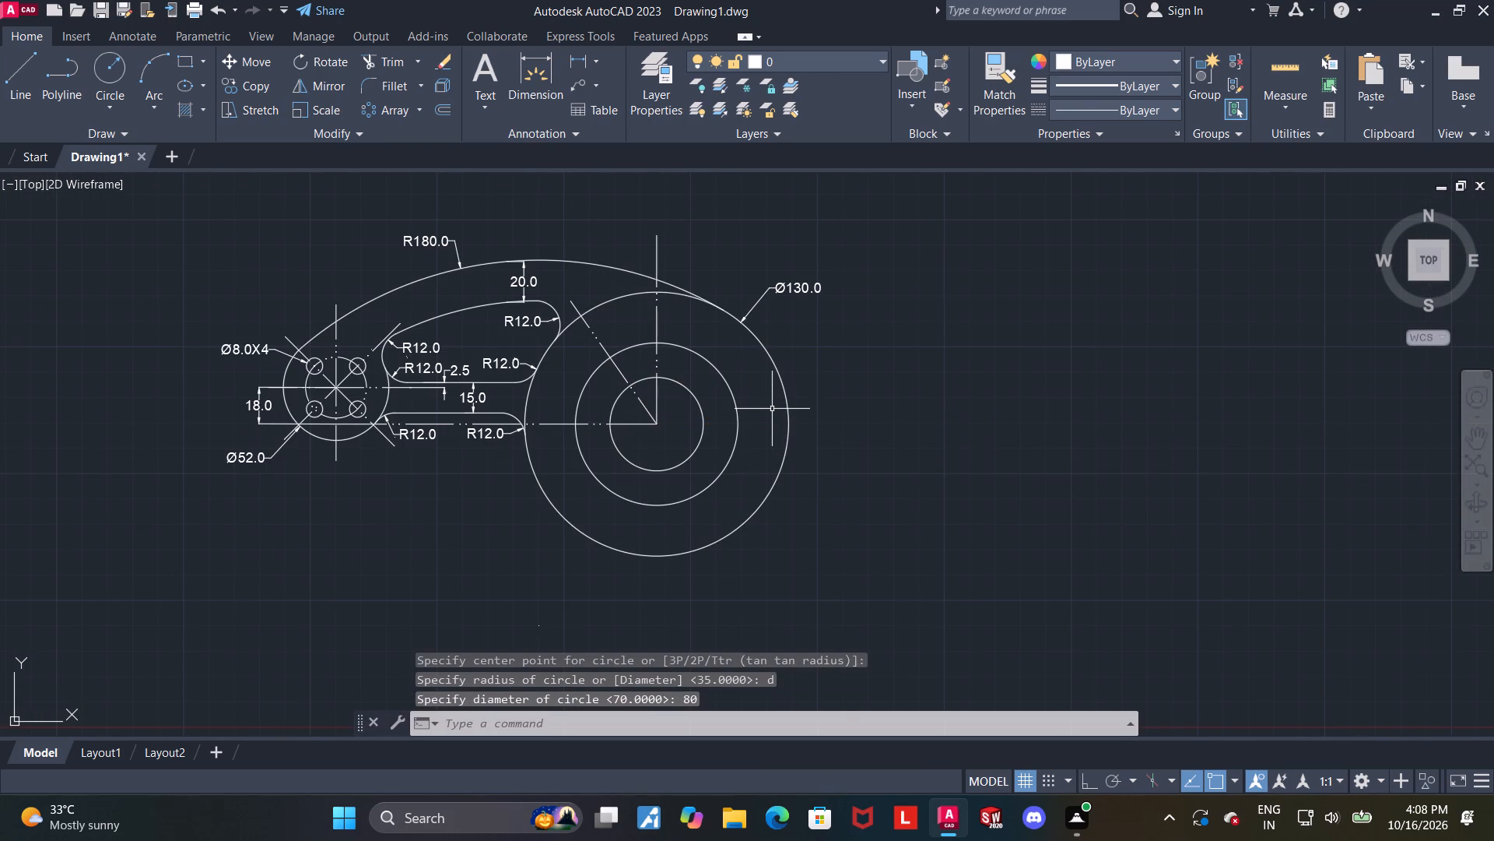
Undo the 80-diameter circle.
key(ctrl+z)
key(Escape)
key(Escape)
Draw a 90-diameter circle concentric with the 130-diameter circle.
click(114, 71)
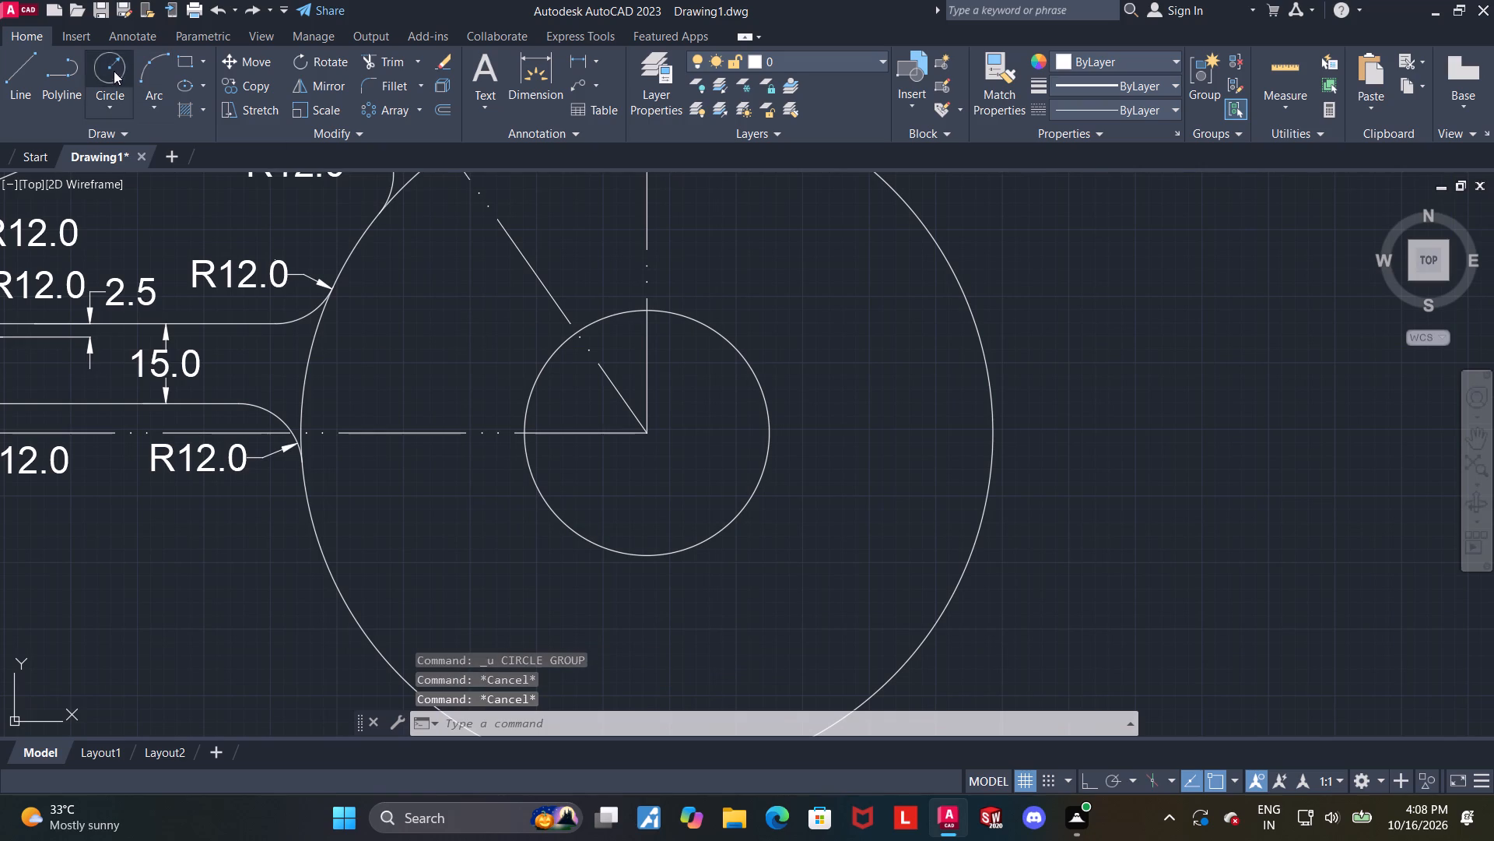
scroll(653, 454, up, 6)
scroll(567, 341, up, 5)
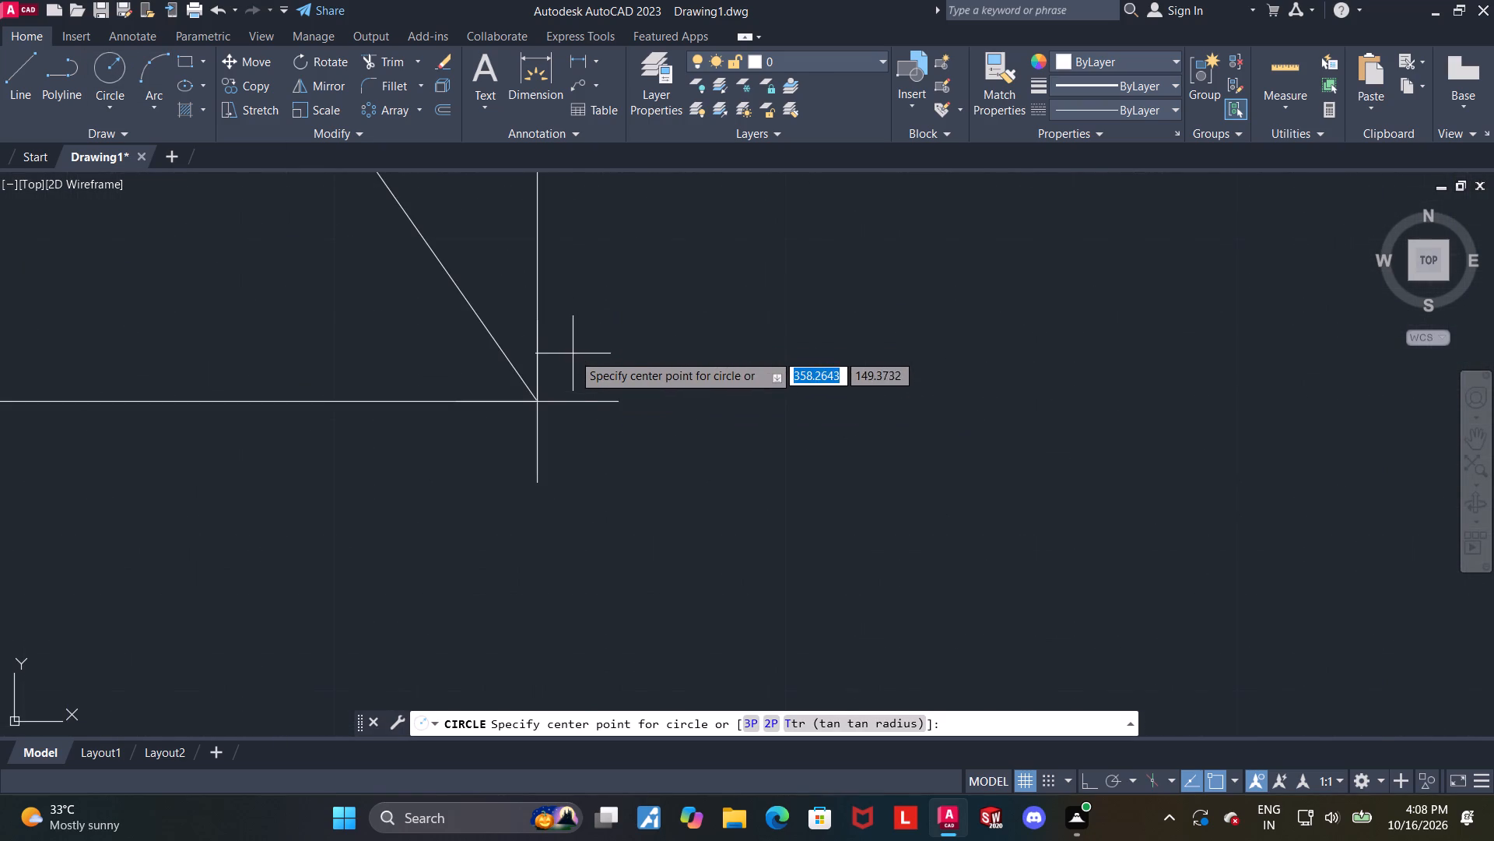
click(535, 402)
scroll(535, 403, down, 11)
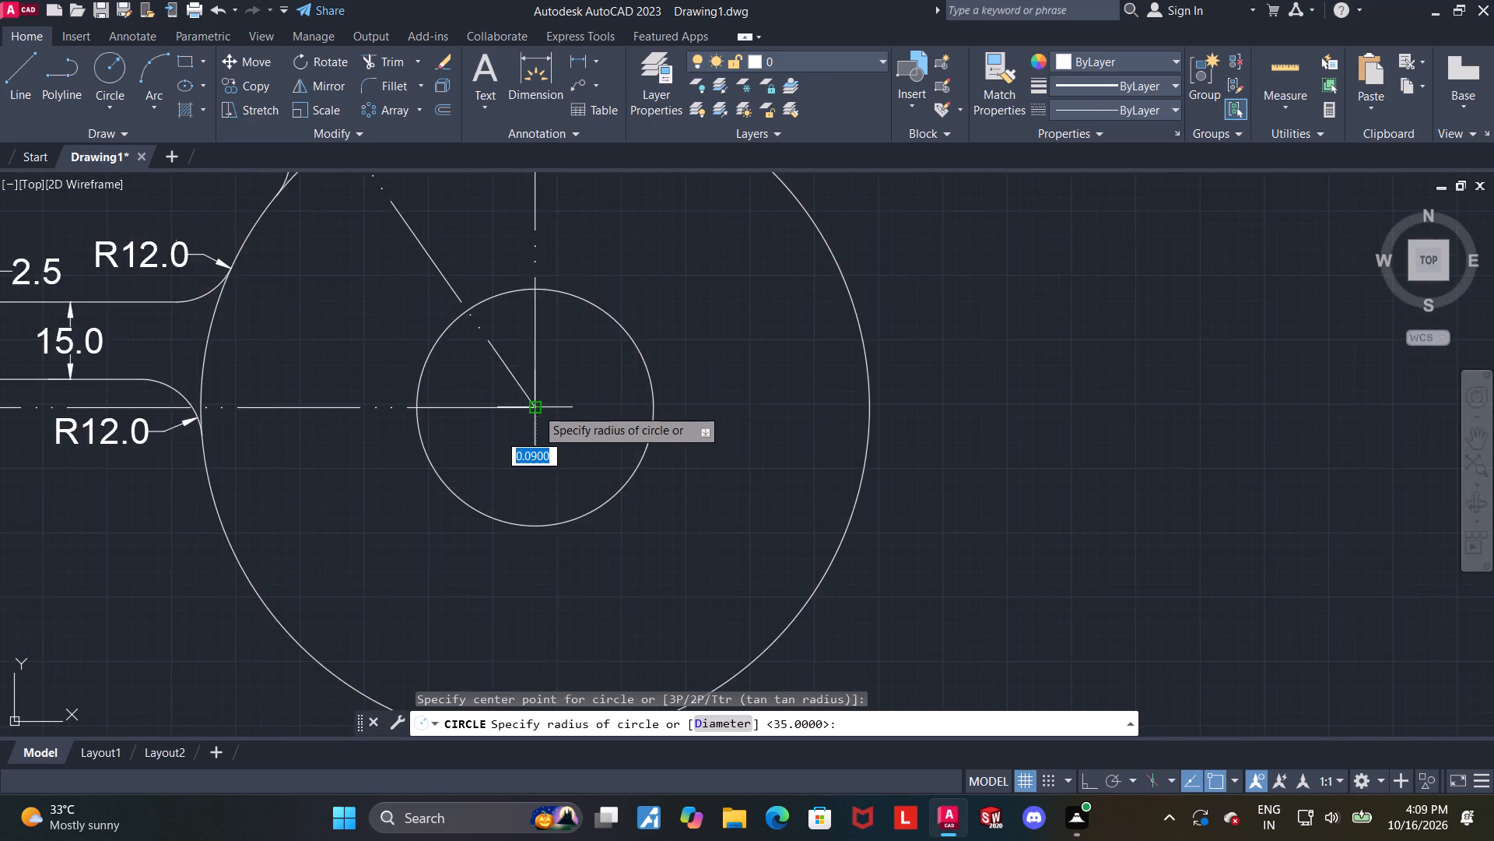
scroll(536, 408, down, 3)
key(d)
key(Return)
text(90-)
key(BackSpace)
key(Return)
key(Escape)
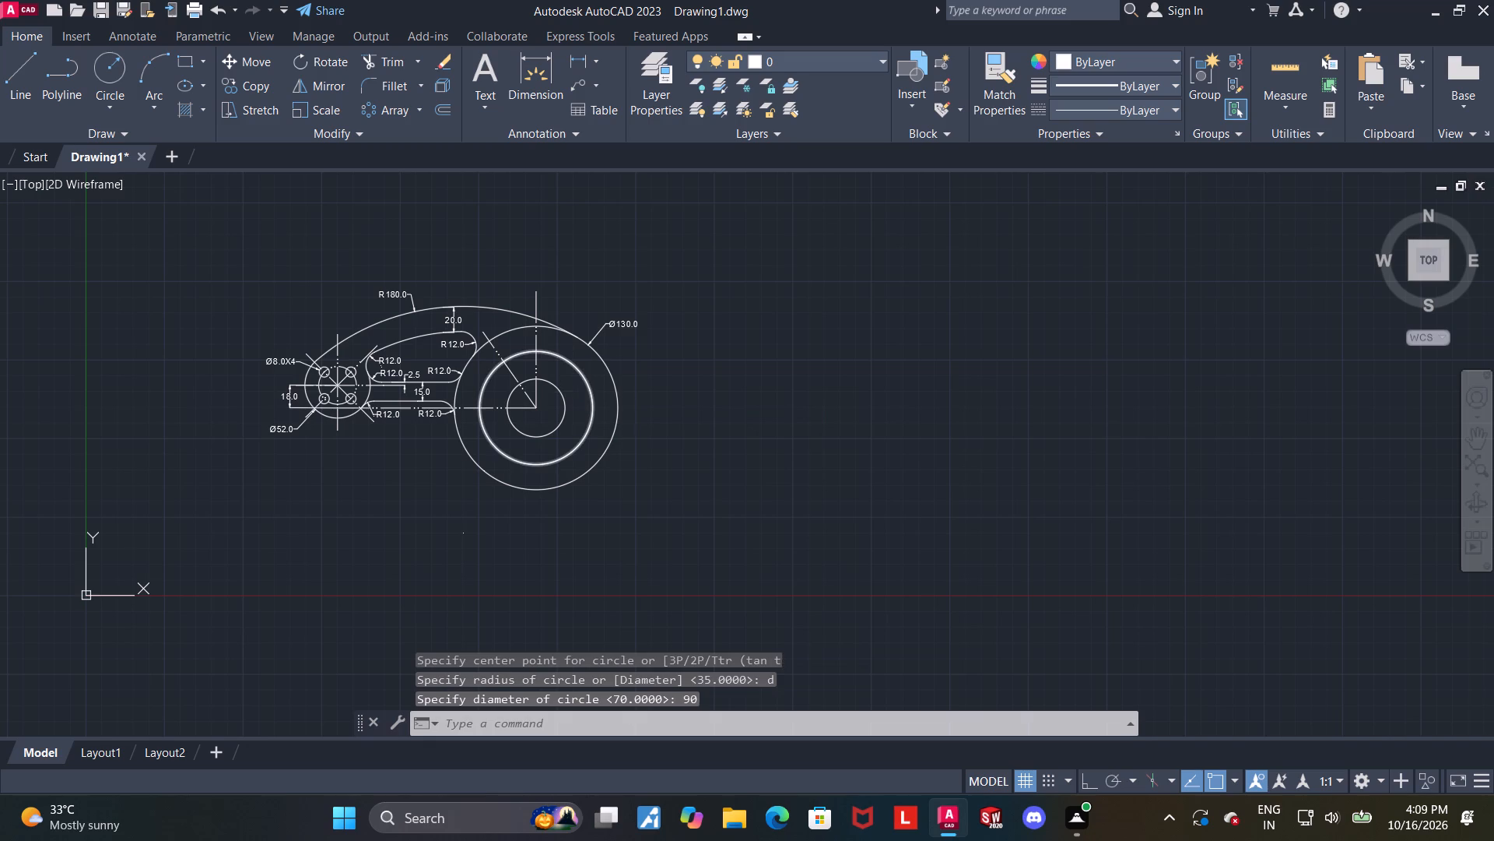
Change the 90-diameter circle's linetype to the same ACAD dash-double-dot style as the centre lines.
scroll(565, 395, up, 1)
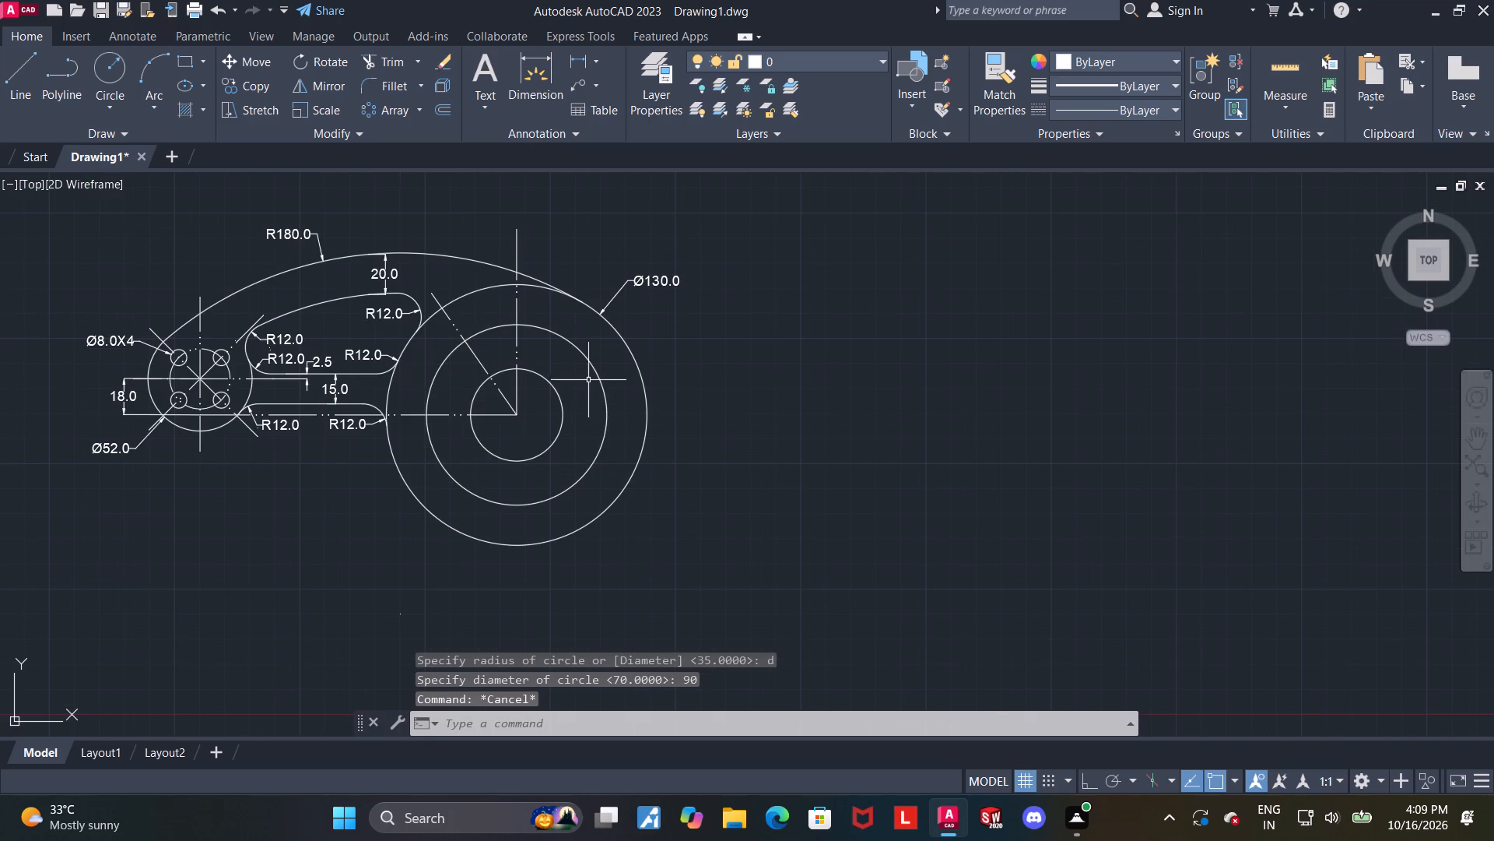
click(601, 382)
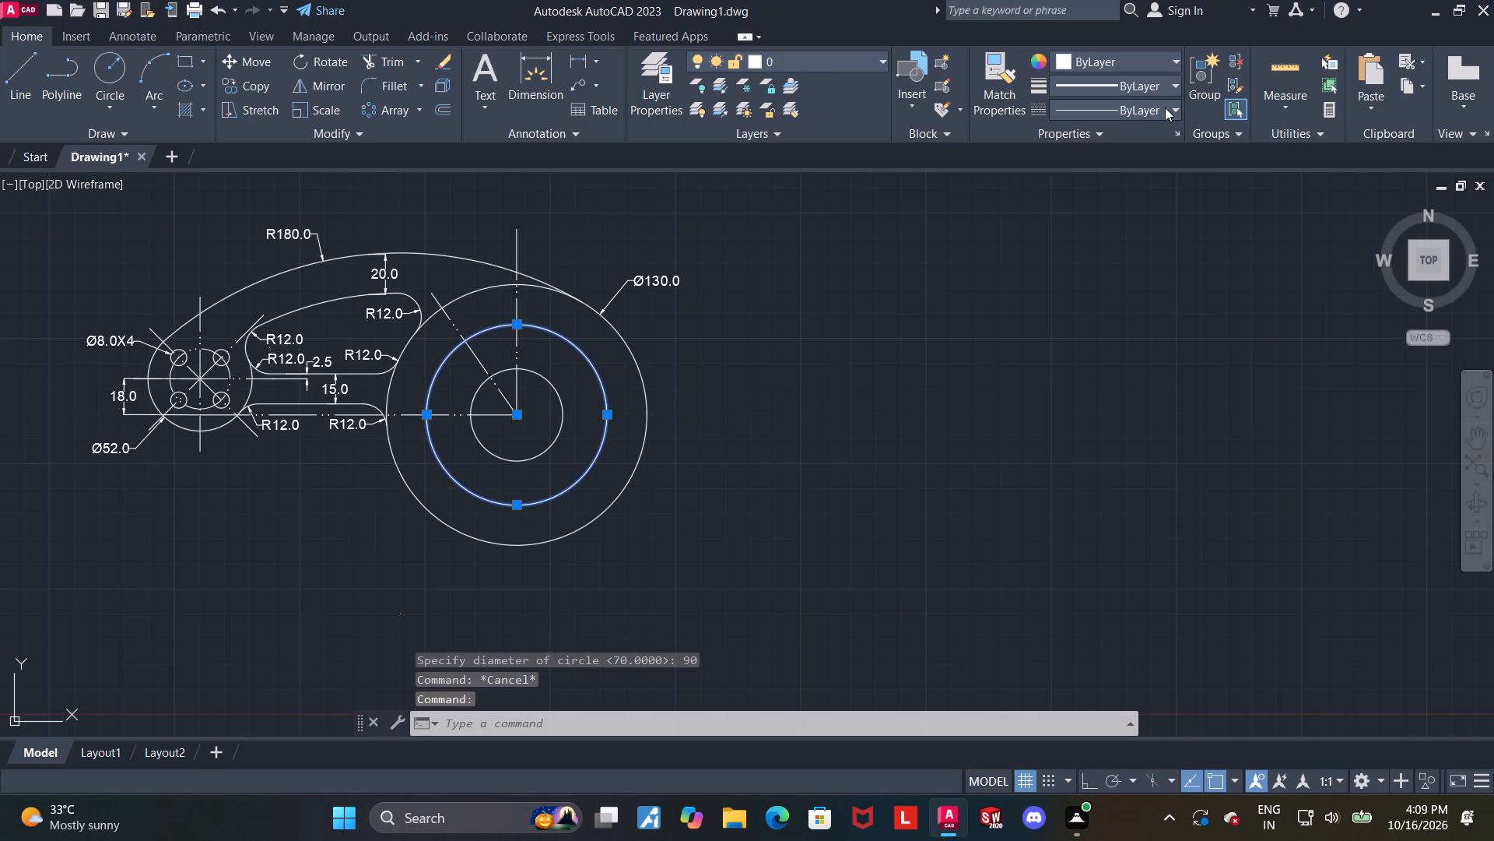
click(1165, 107)
click(1152, 171)
key(Escape)
Colour the 90-diameter circle and the horizontal, inclined and vertical centre lines through its centre cyan.
middle_drag(910, 330, 1121, 410)
scroll(636, 661, up, 2)
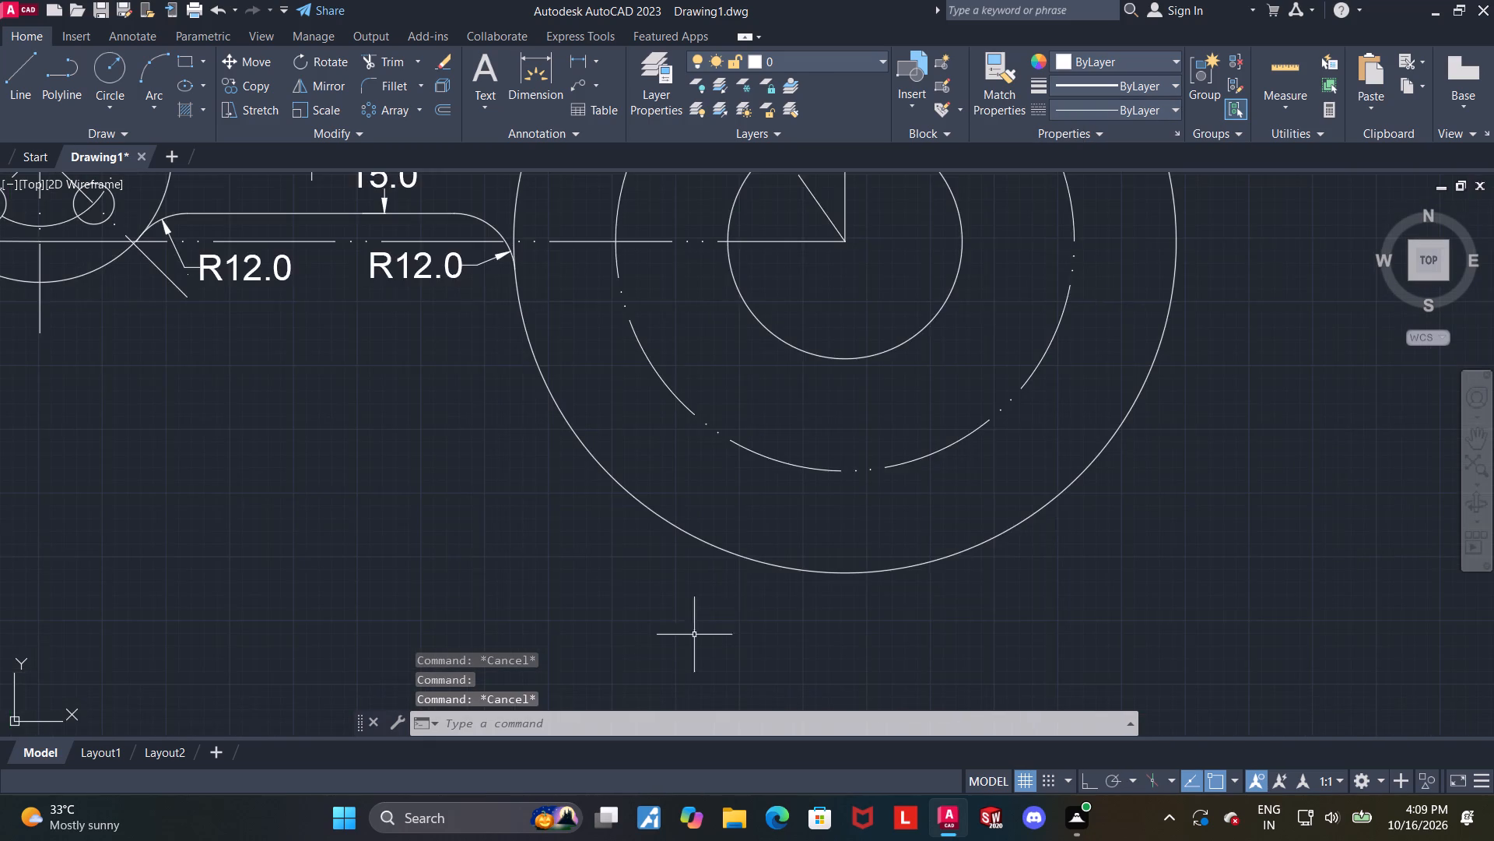
scroll(680, 544, down, 2)
middle_drag(683, 526, 687, 536)
key(Escape)
scroll(493, 423, up, 2)
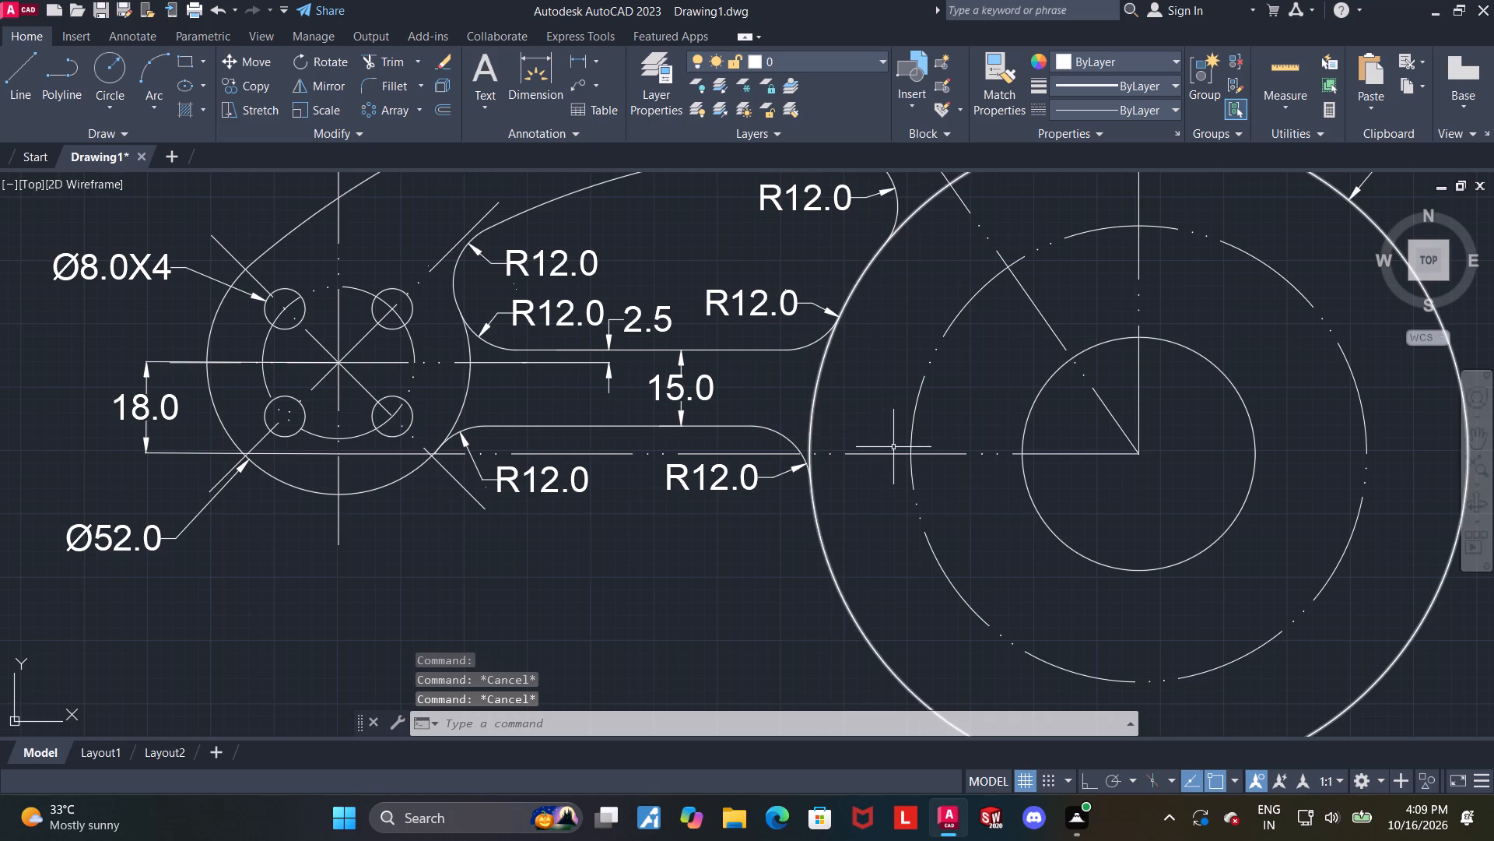
click(900, 455)
click(916, 421)
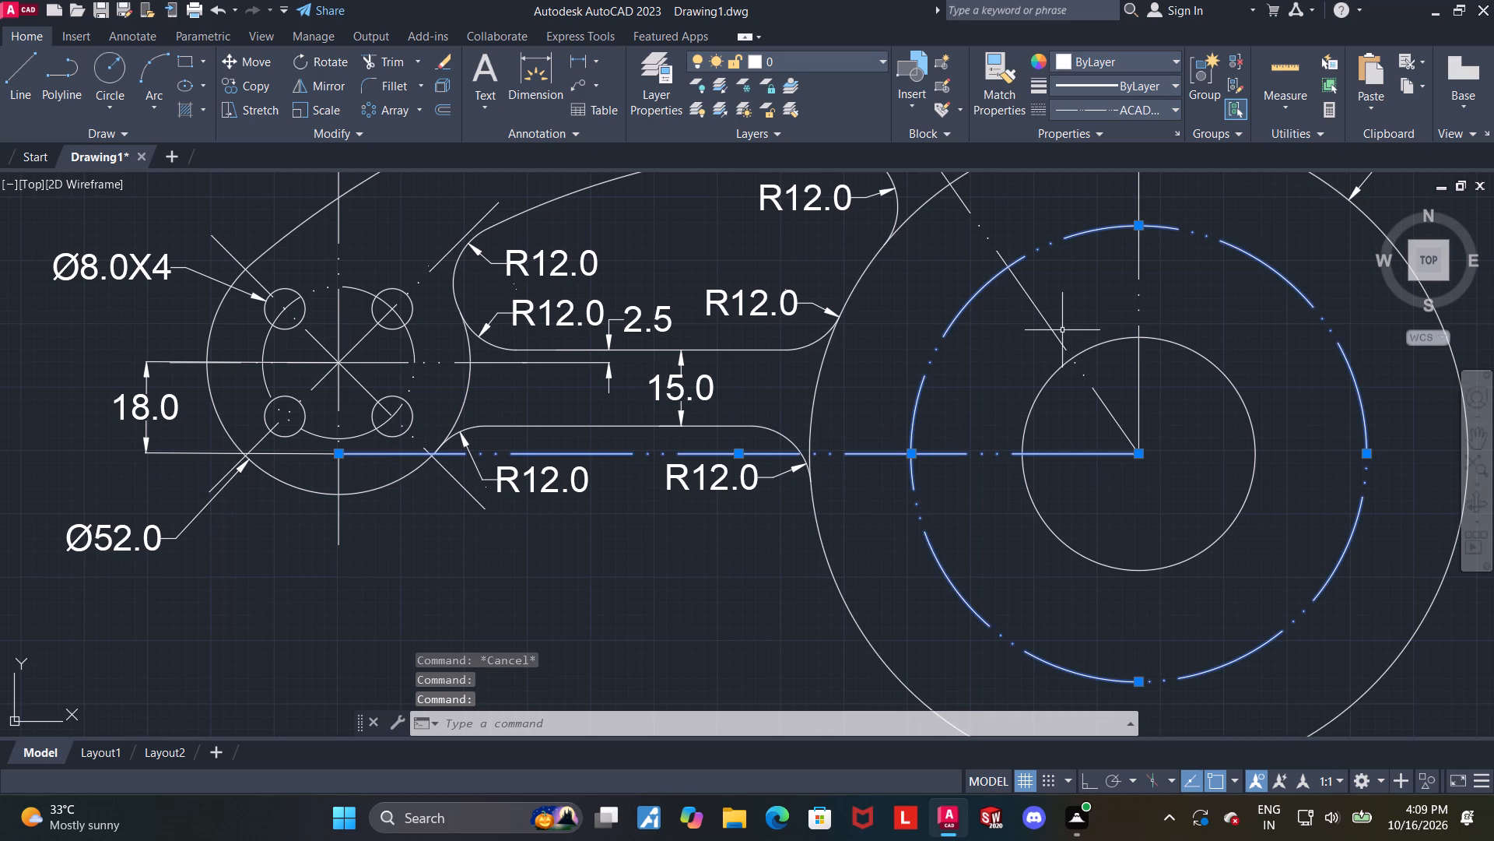
click(1059, 333)
click(1145, 306)
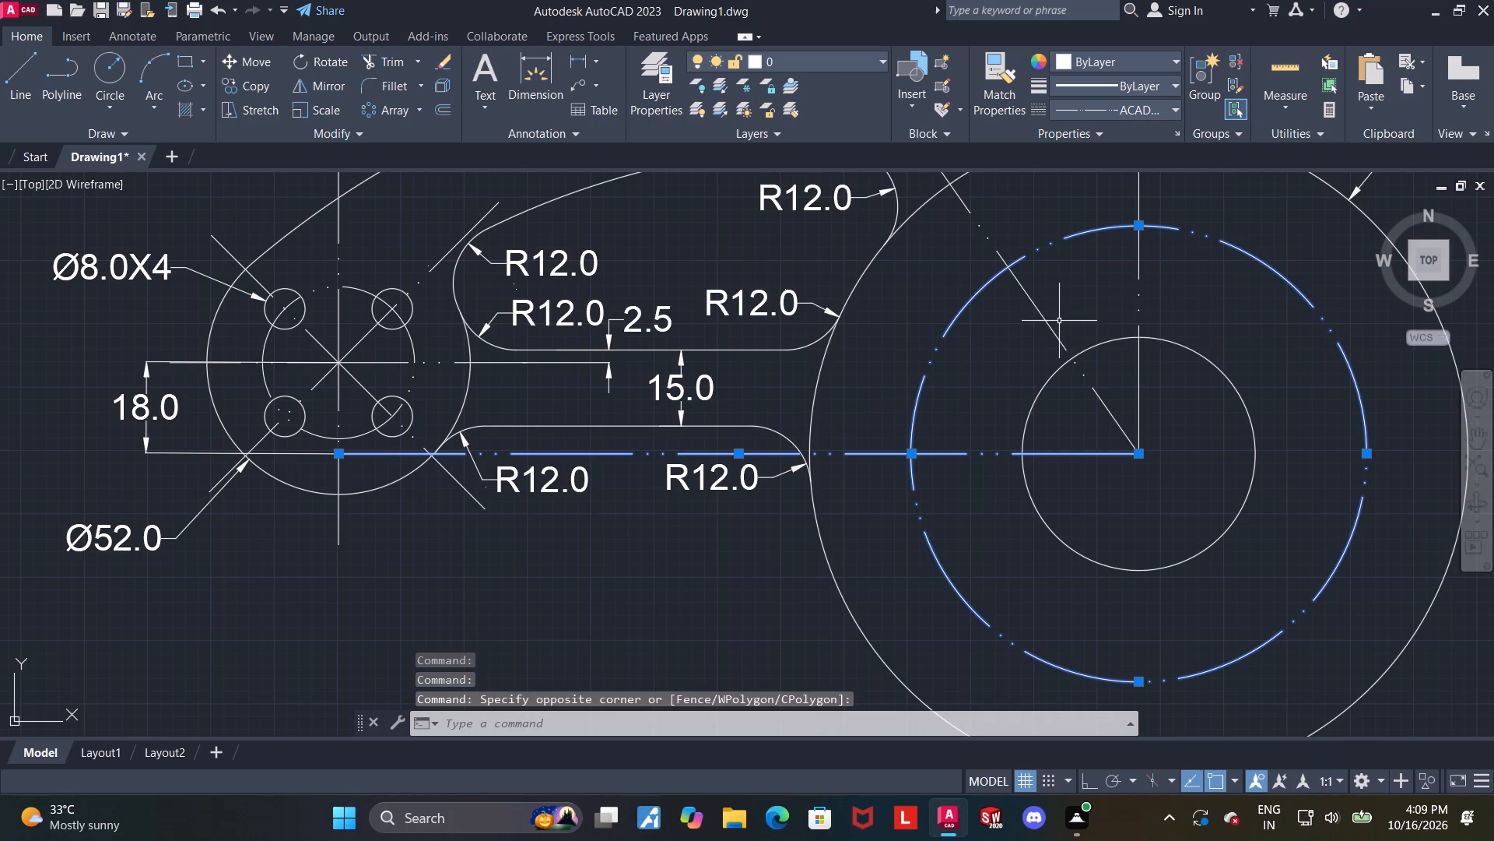
double_click(1057, 322)
click(1050, 329)
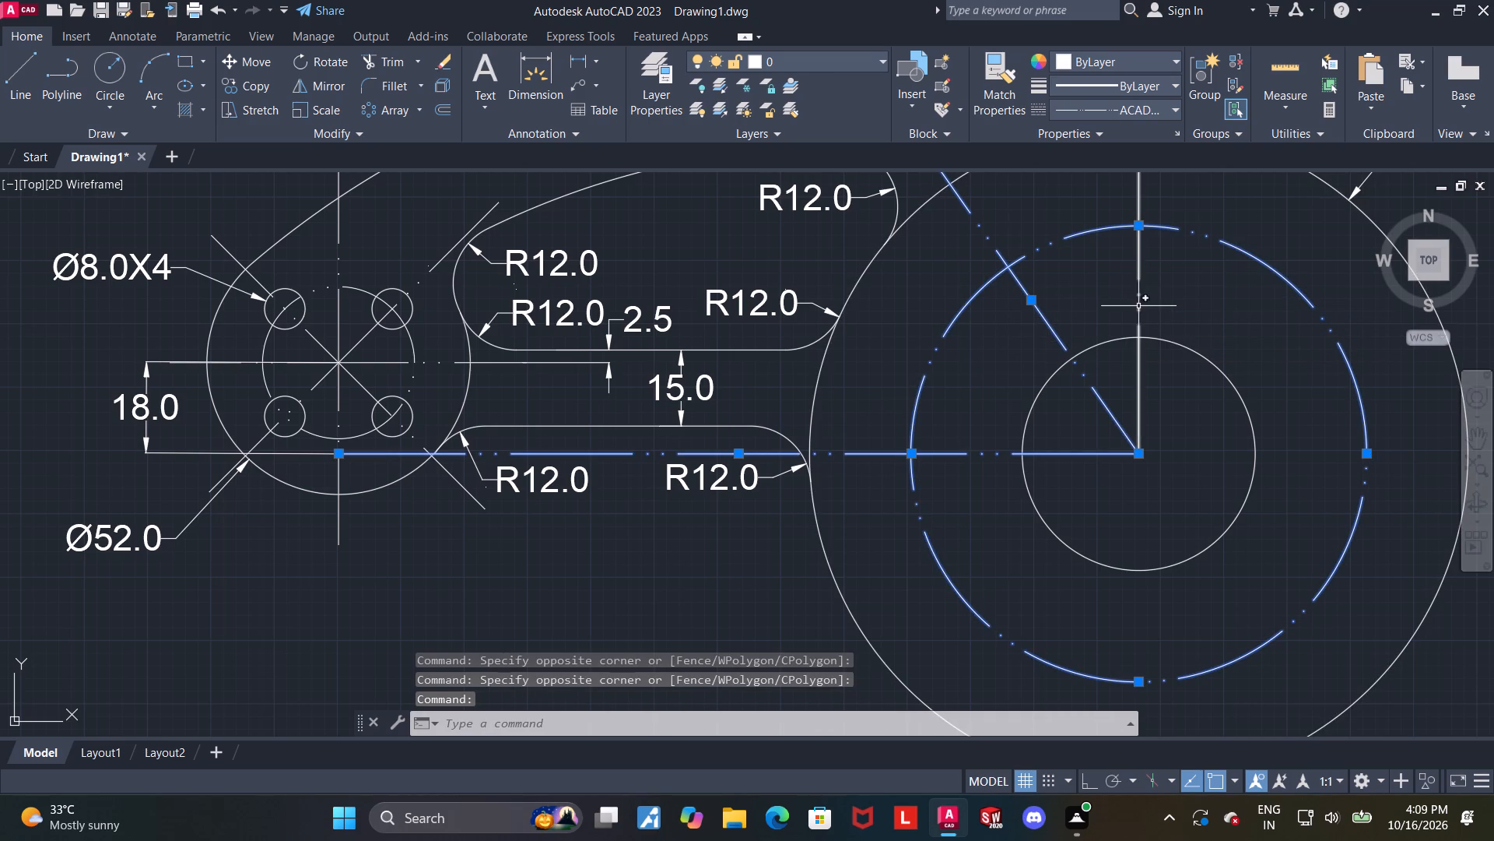
click(1138, 306)
click(1077, 55)
click(1129, 245)
key(Escape)
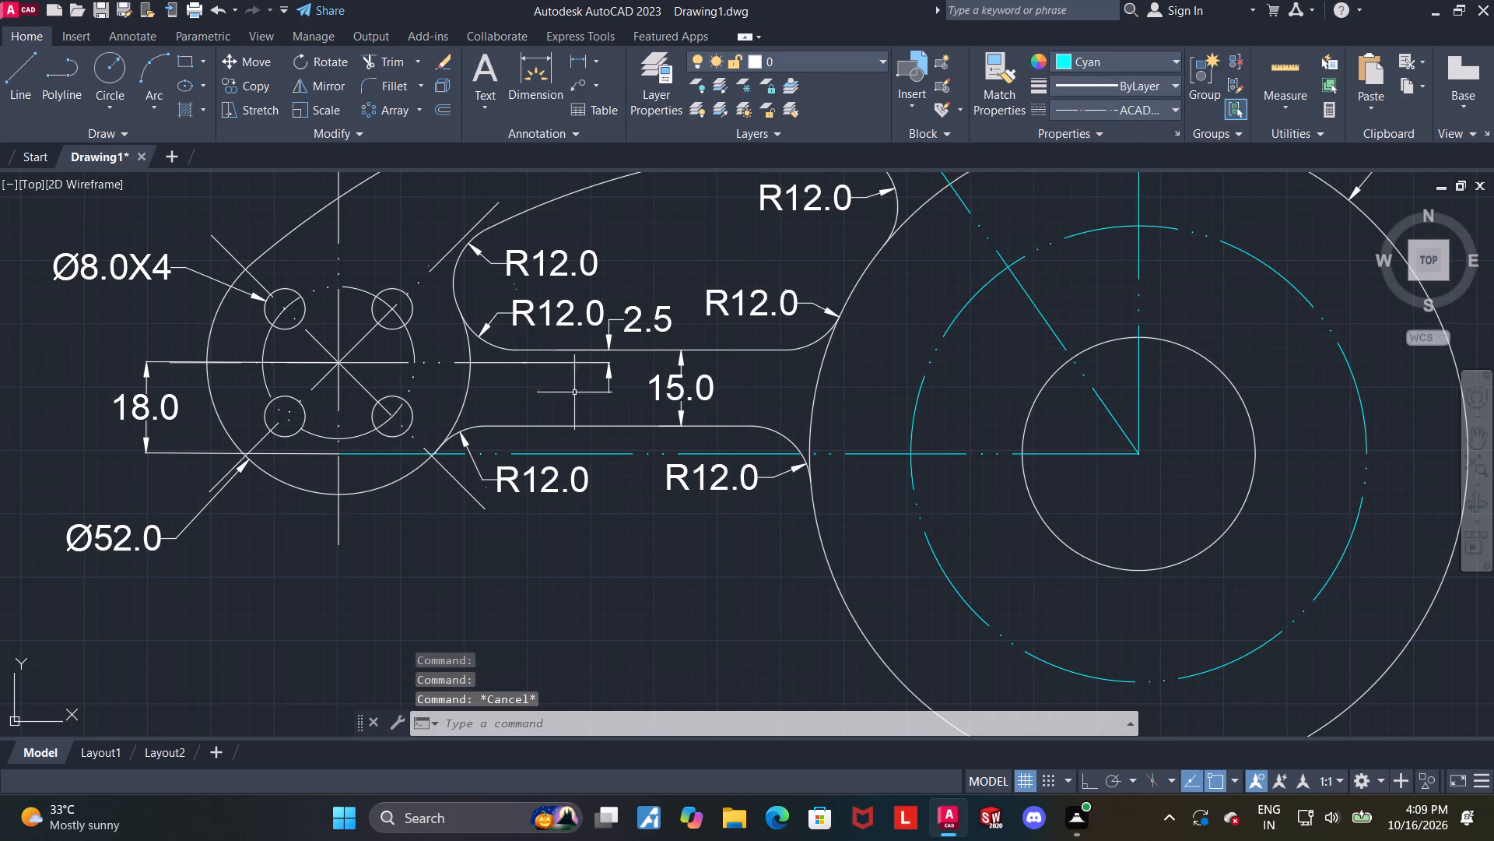
Colour the boss's hole-pattern circle and its horizontal, vertical and two diagonal centre lines cyan.
click(347, 436)
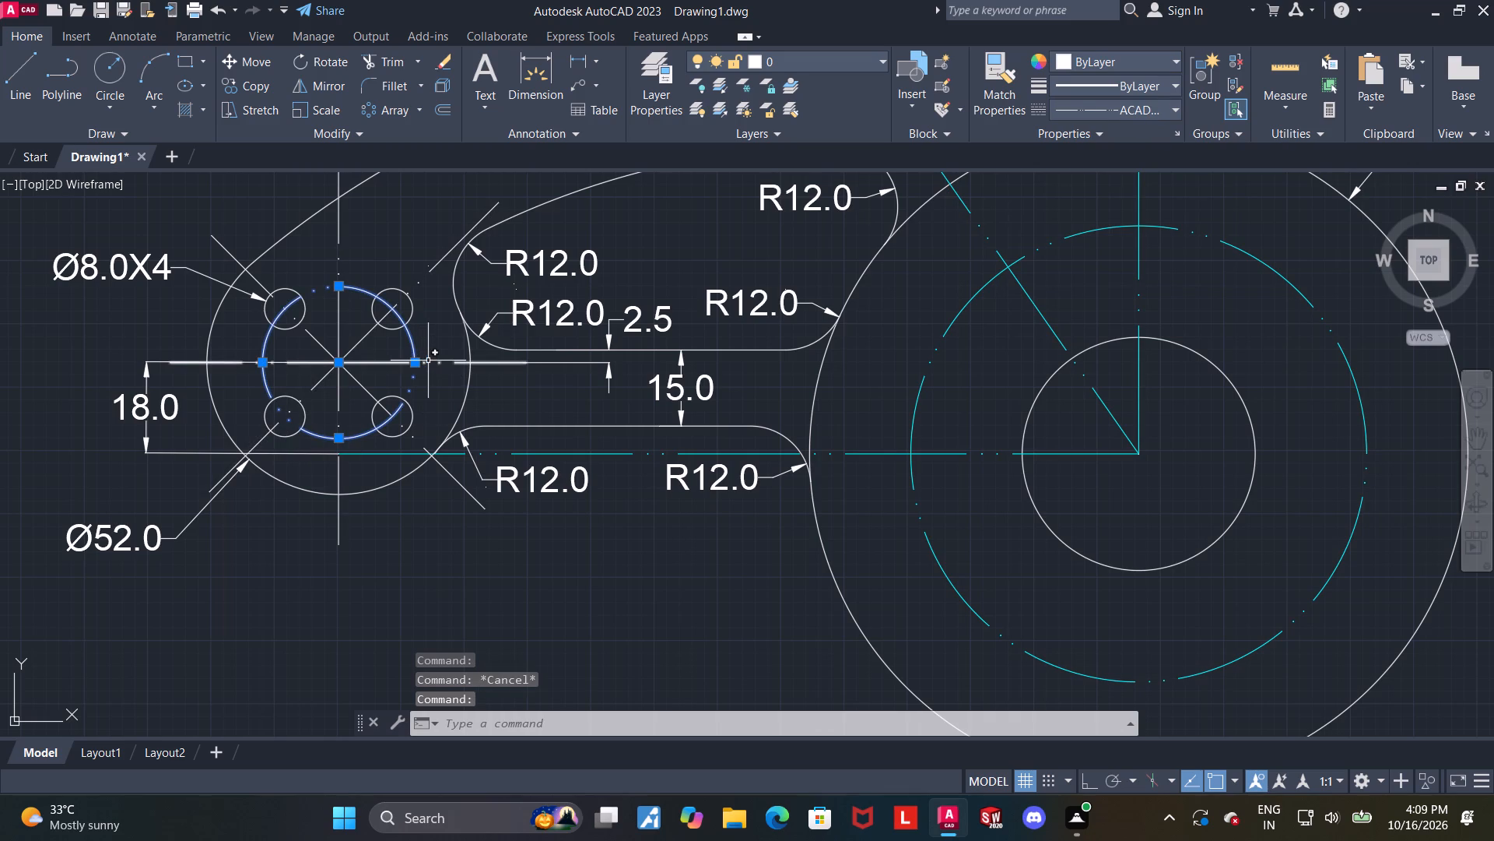
click(429, 361)
click(361, 385)
click(321, 378)
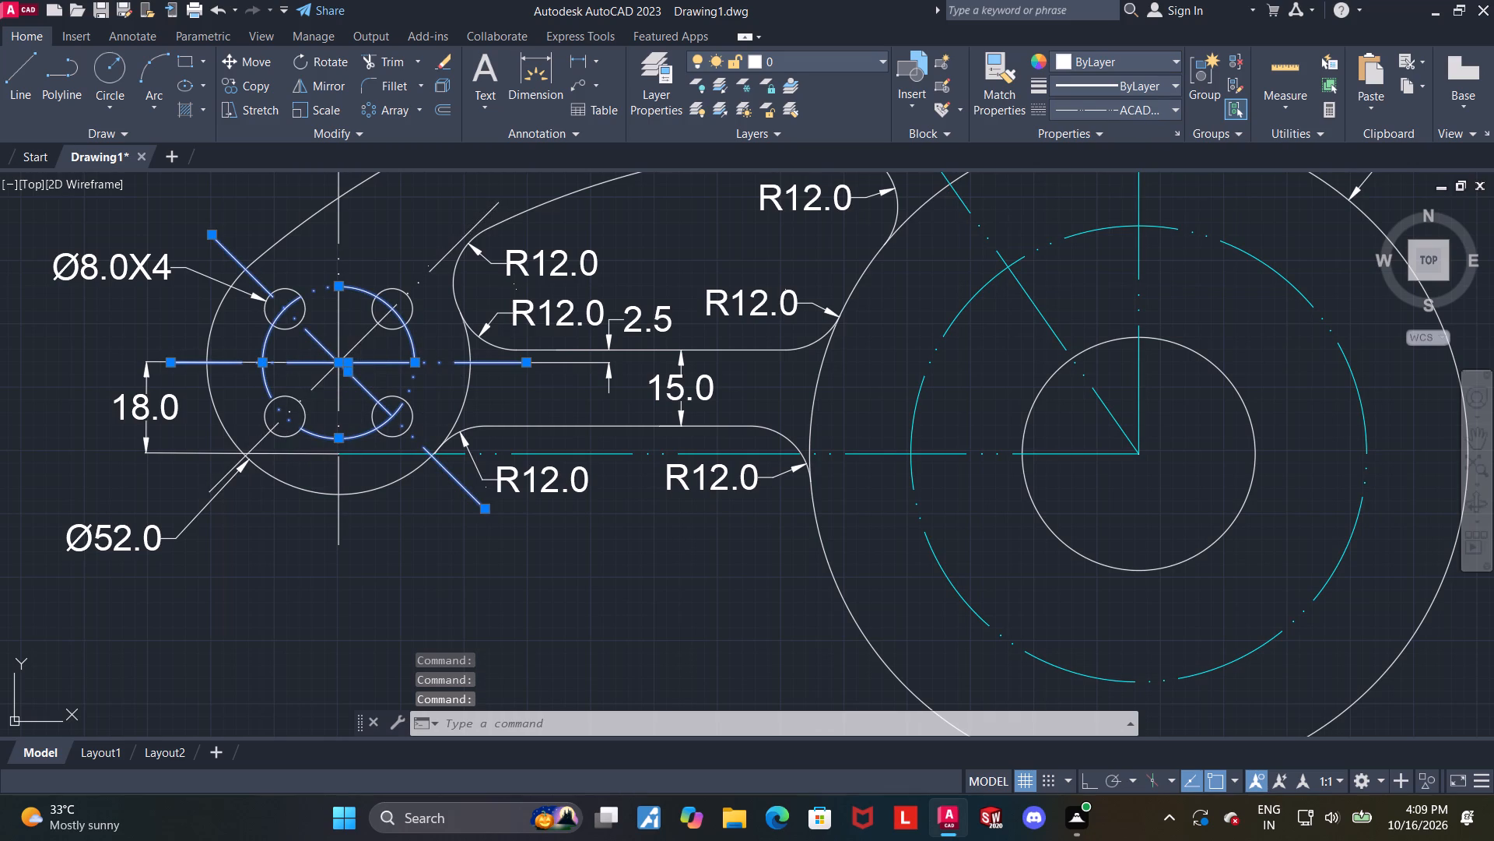
click(335, 234)
click(339, 238)
click(337, 238)
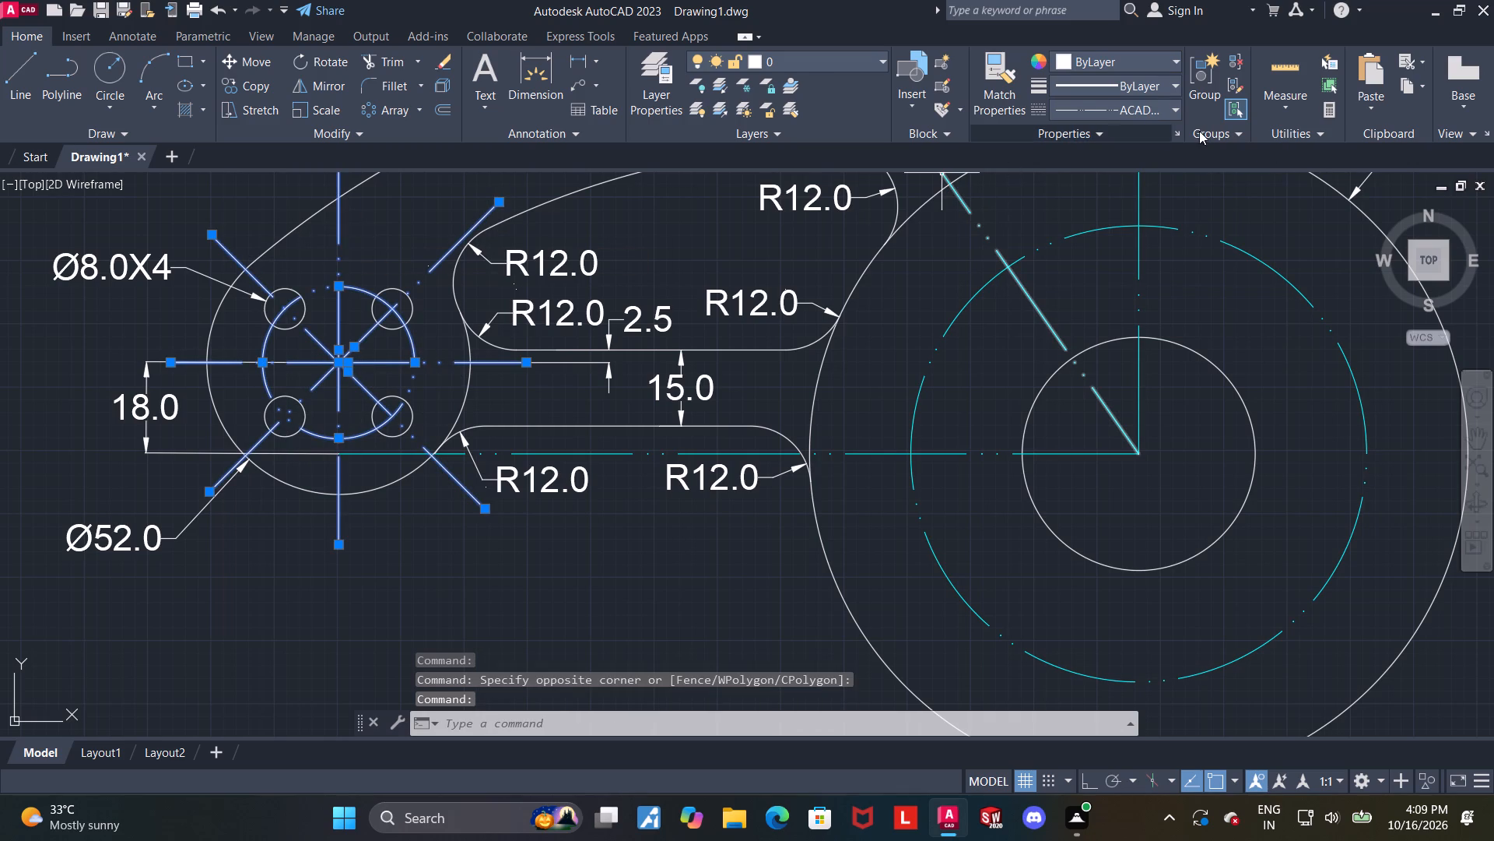
click(1134, 66)
click(1127, 249)
key(Escape)
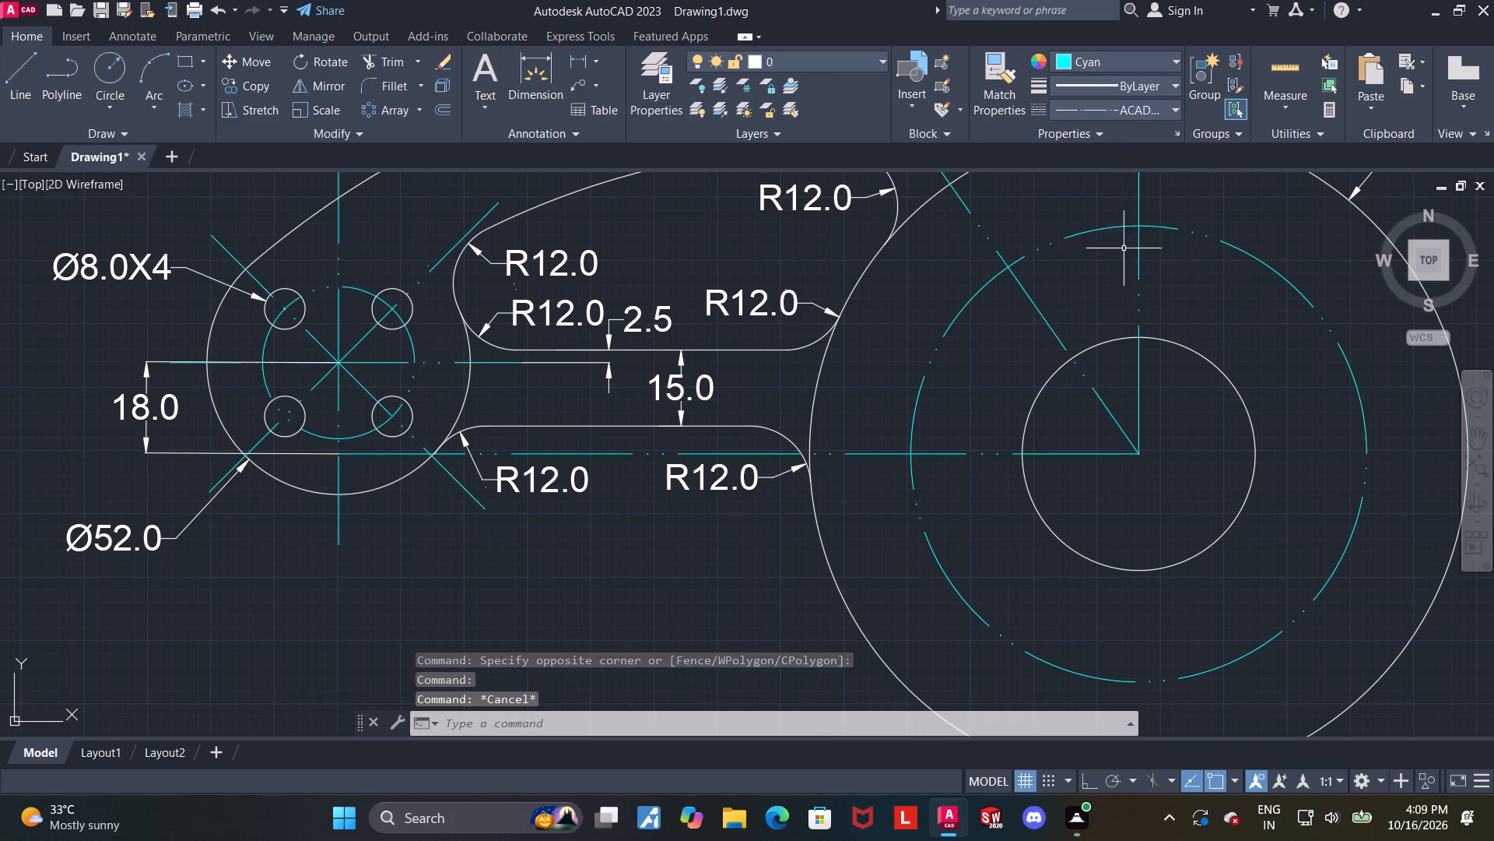
Draw a radius 6 circle where the 90-diameter circle crosses the vertical centre line above the 130-diameter circle's centre.
scroll(1085, 263, down, 1)
middle_drag(1078, 285, 935, 379)
middle_drag(1014, 465, 868, 387)
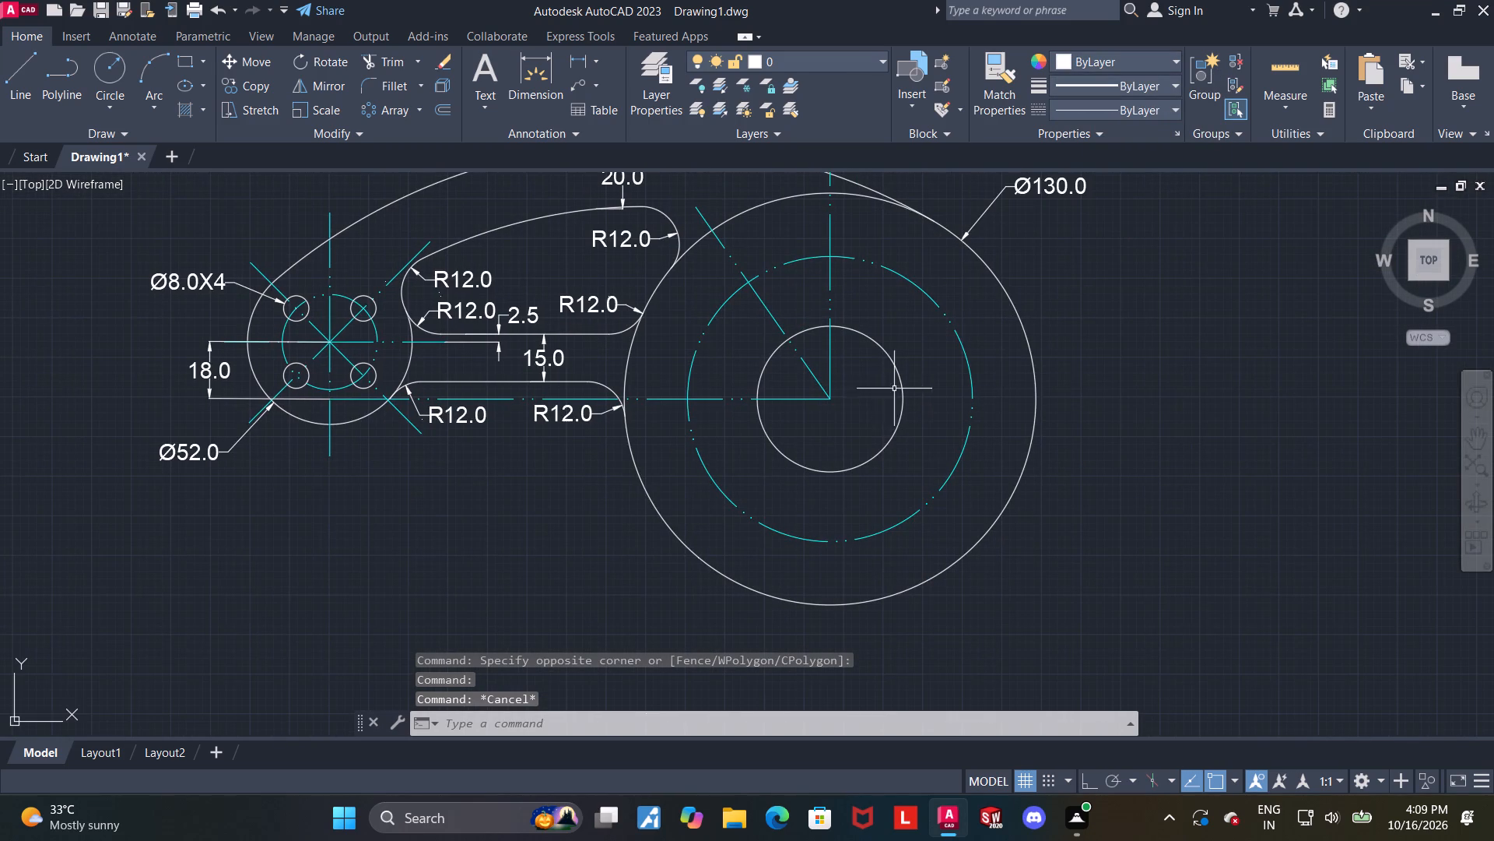
middle_drag(864, 371, 844, 446)
scroll(874, 388, up, 1)
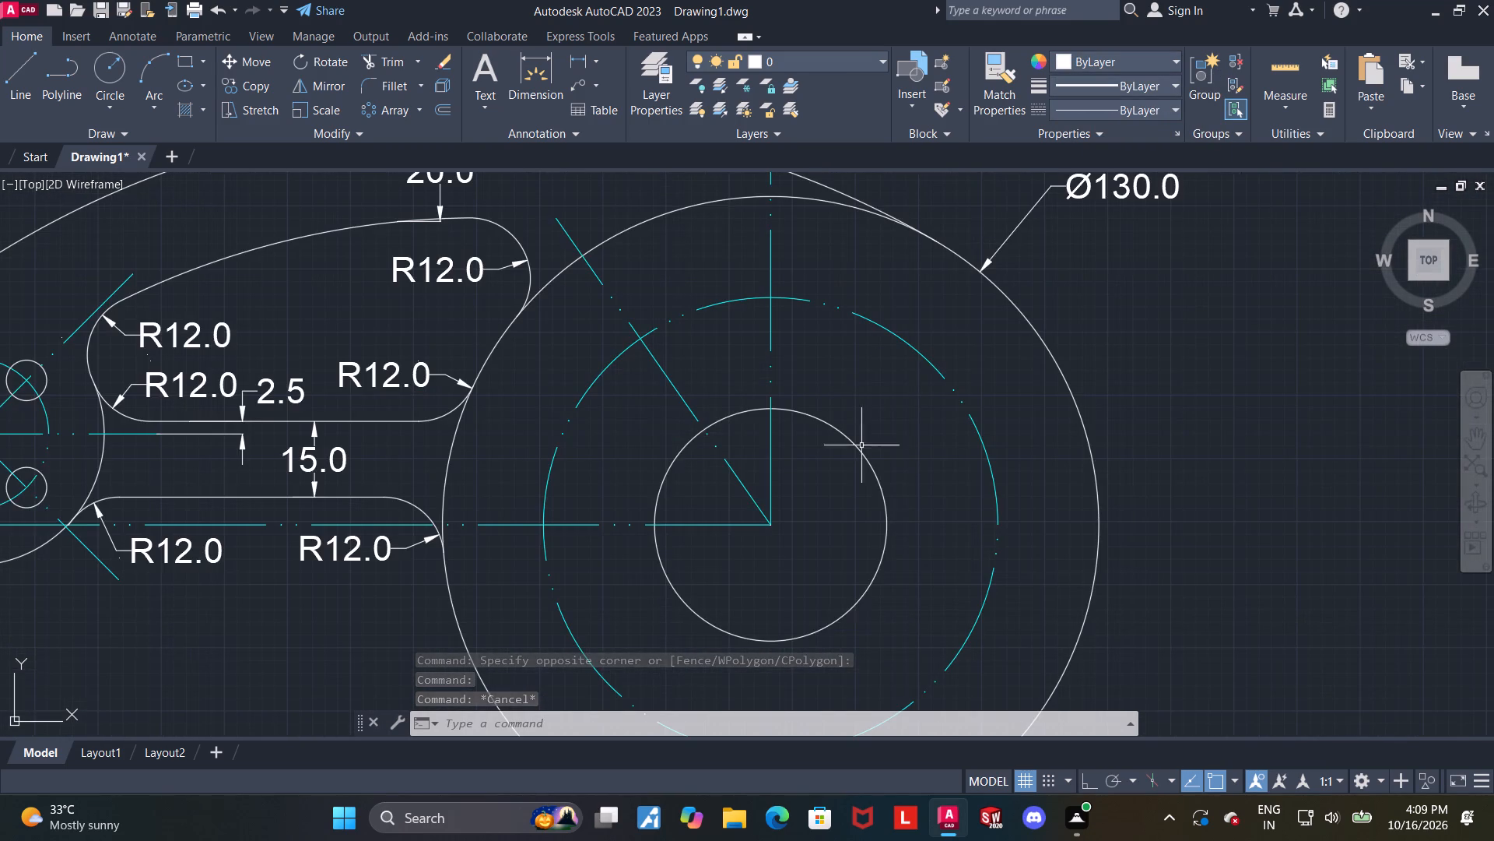
middle_drag(868, 452, 899, 385)
middle_drag(901, 384, 894, 434)
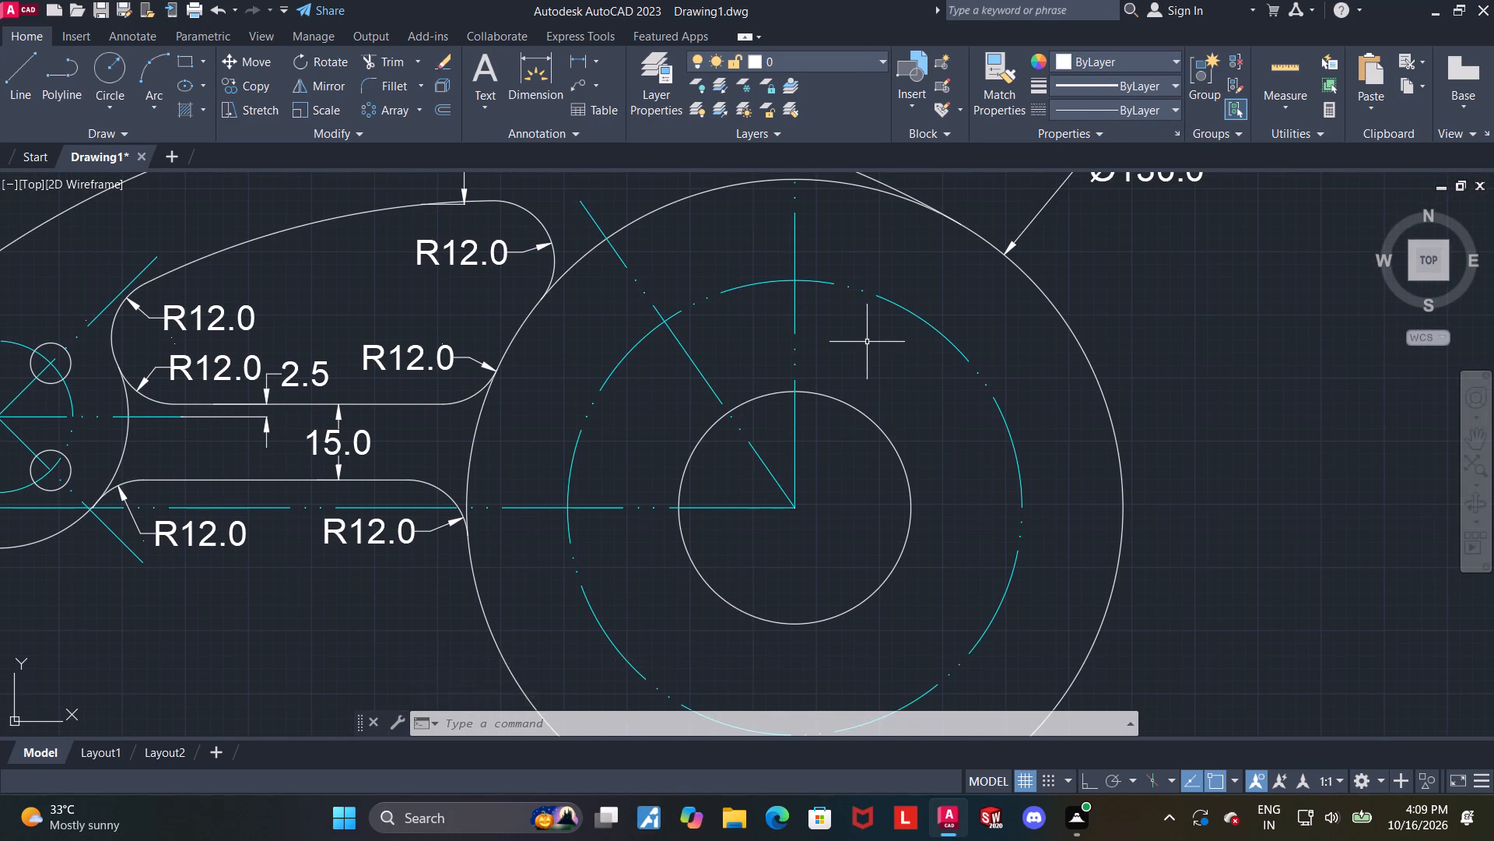
middle_drag(900, 333, 878, 378)
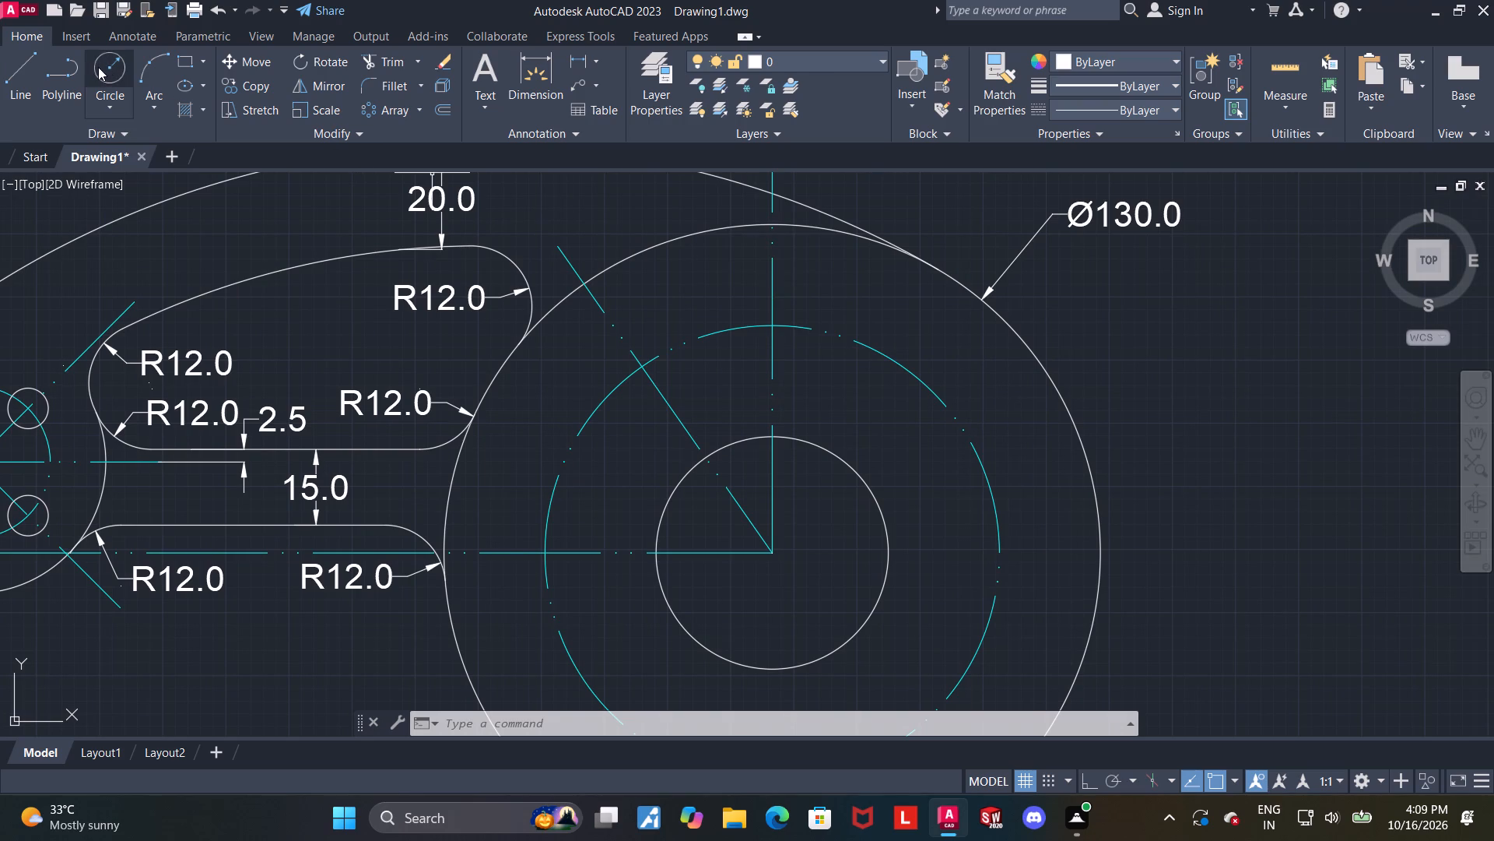
click(99, 67)
click(775, 329)
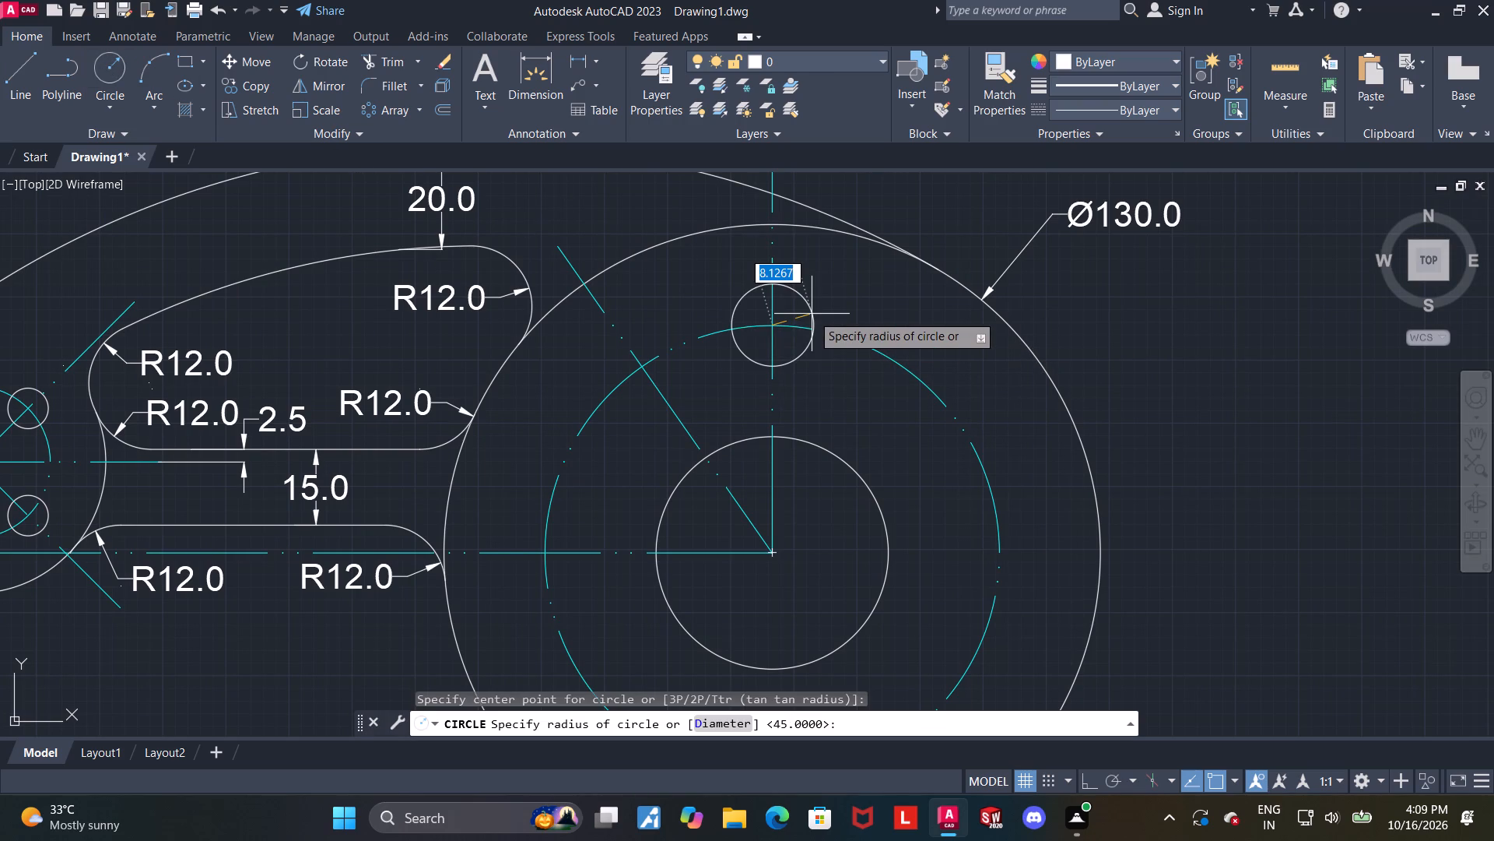
key(6)
key(Return)
key(Escape)
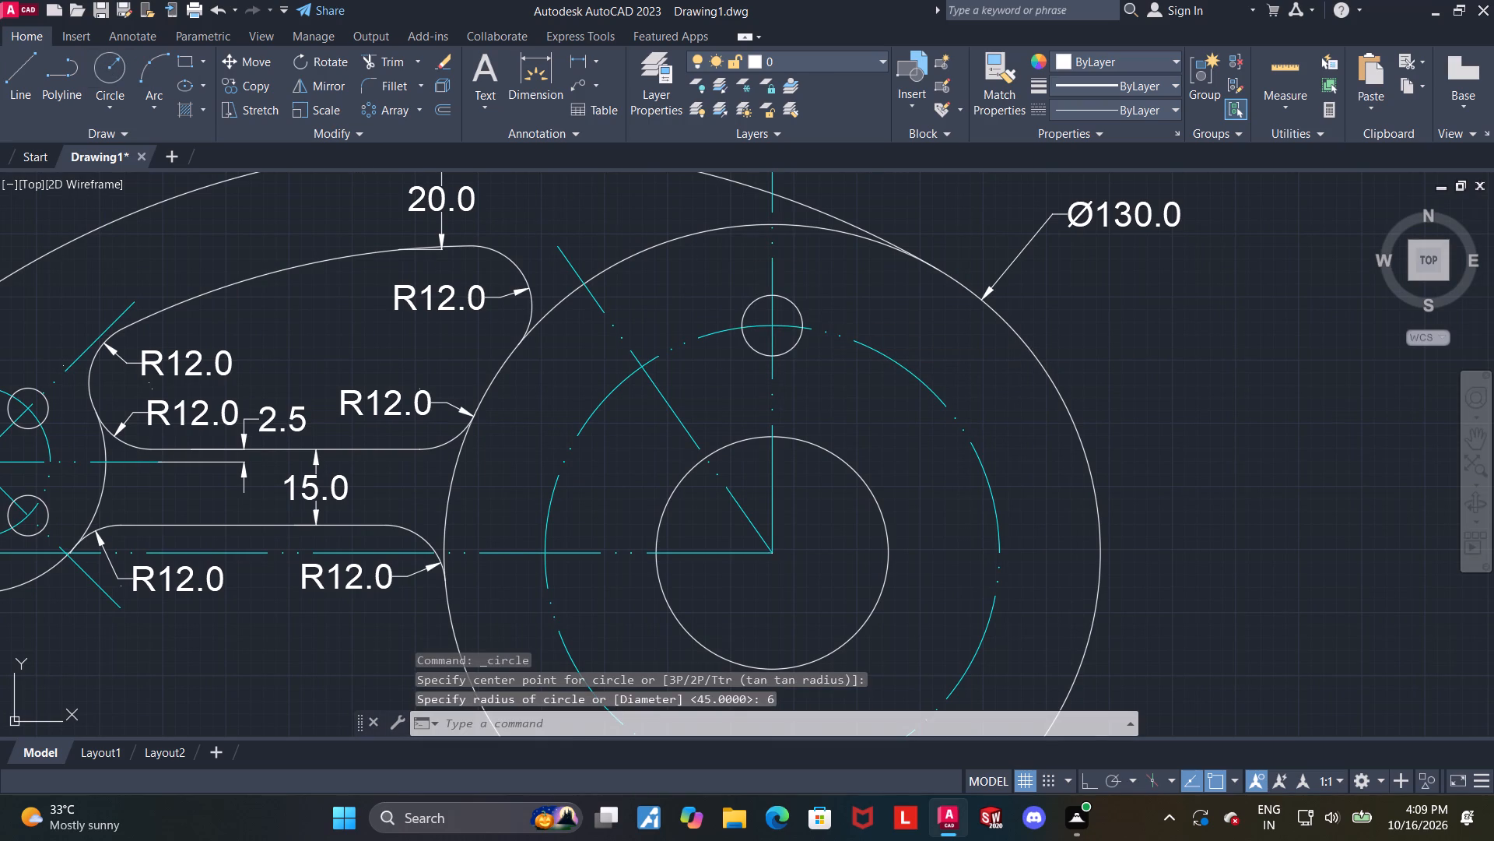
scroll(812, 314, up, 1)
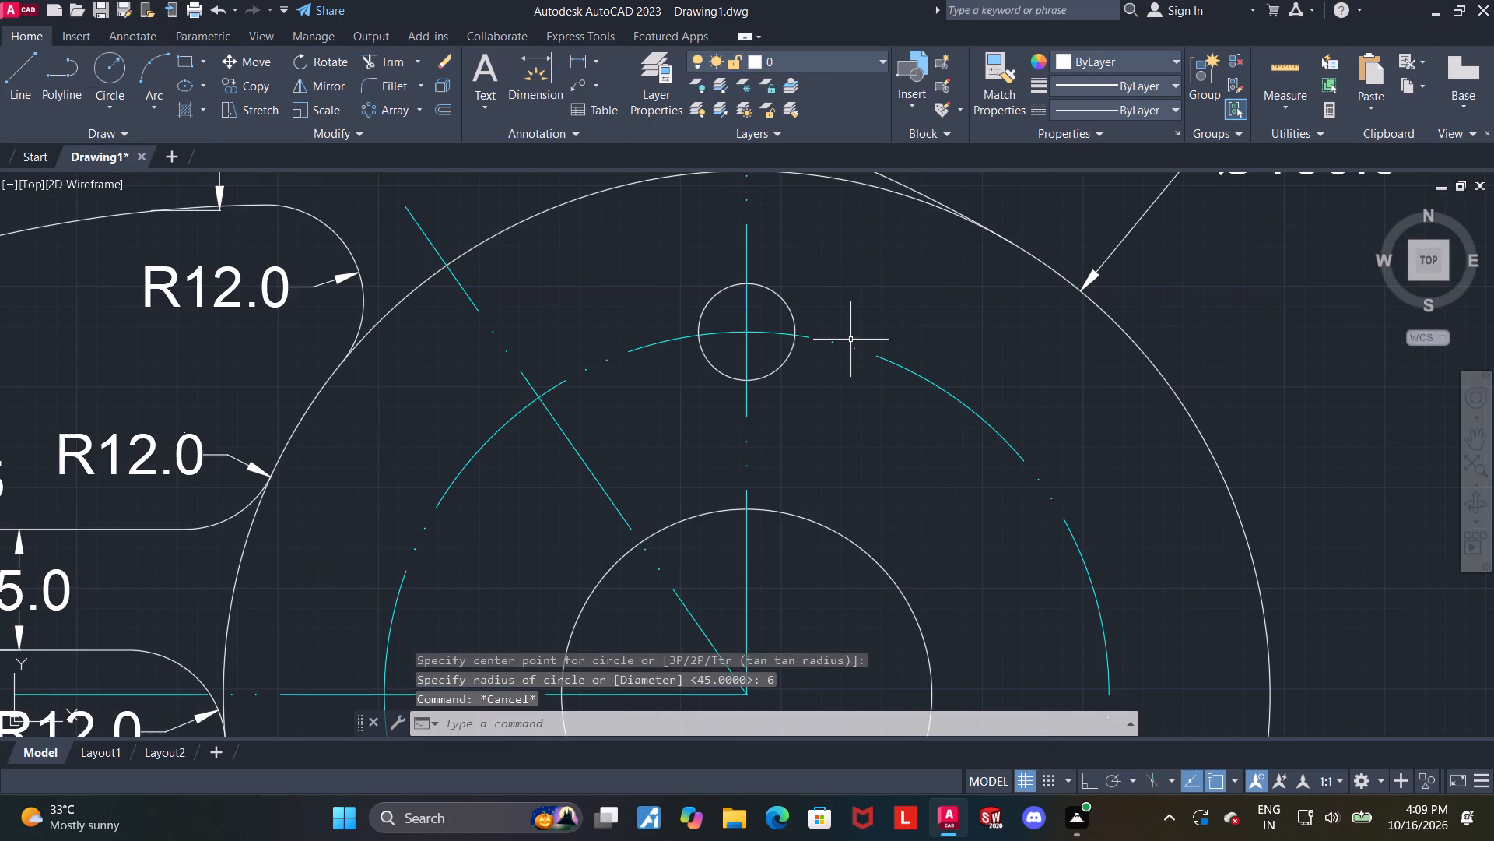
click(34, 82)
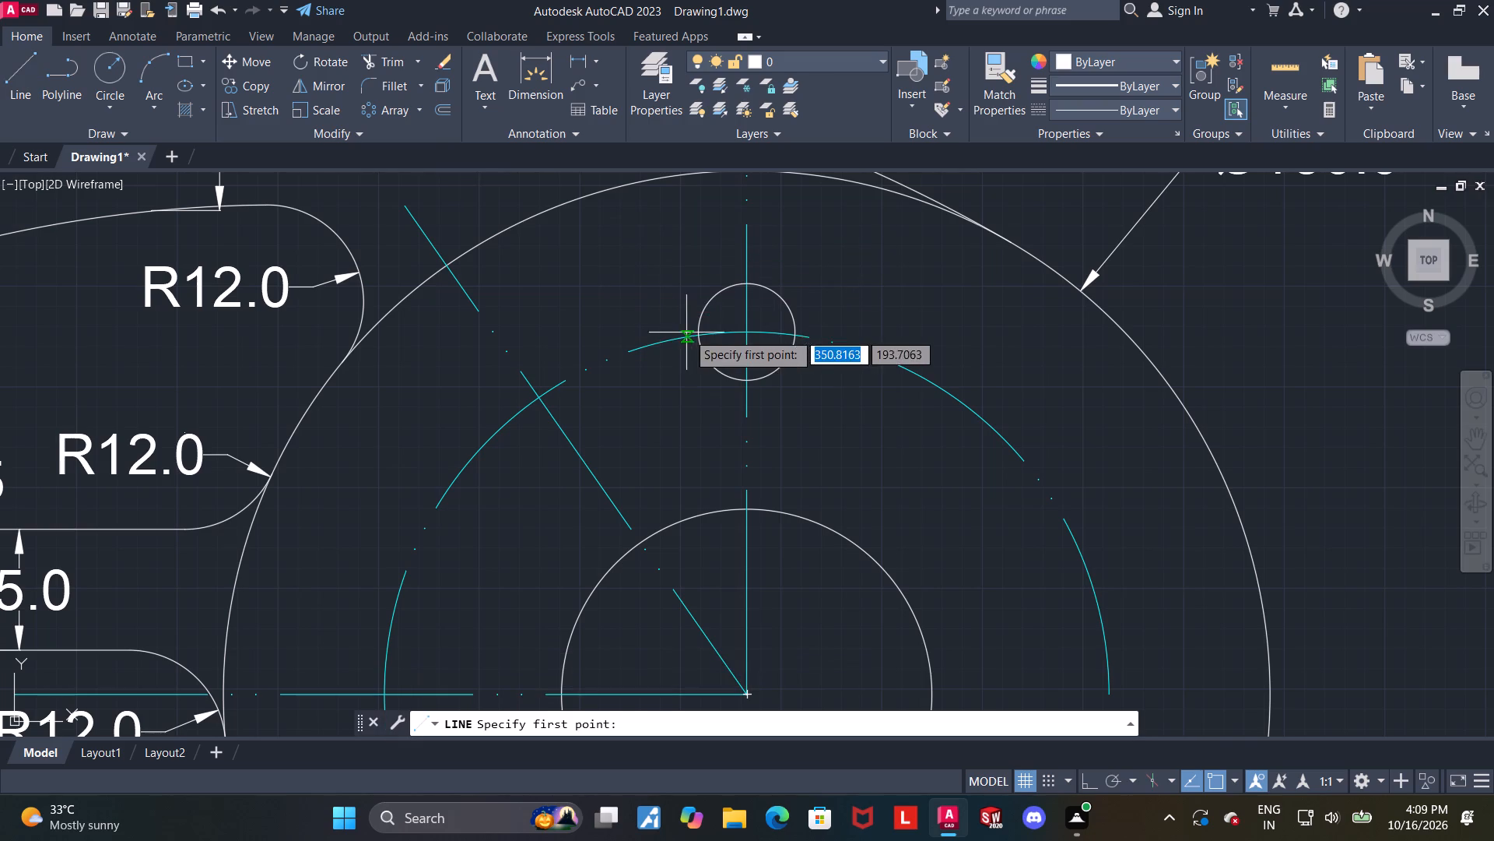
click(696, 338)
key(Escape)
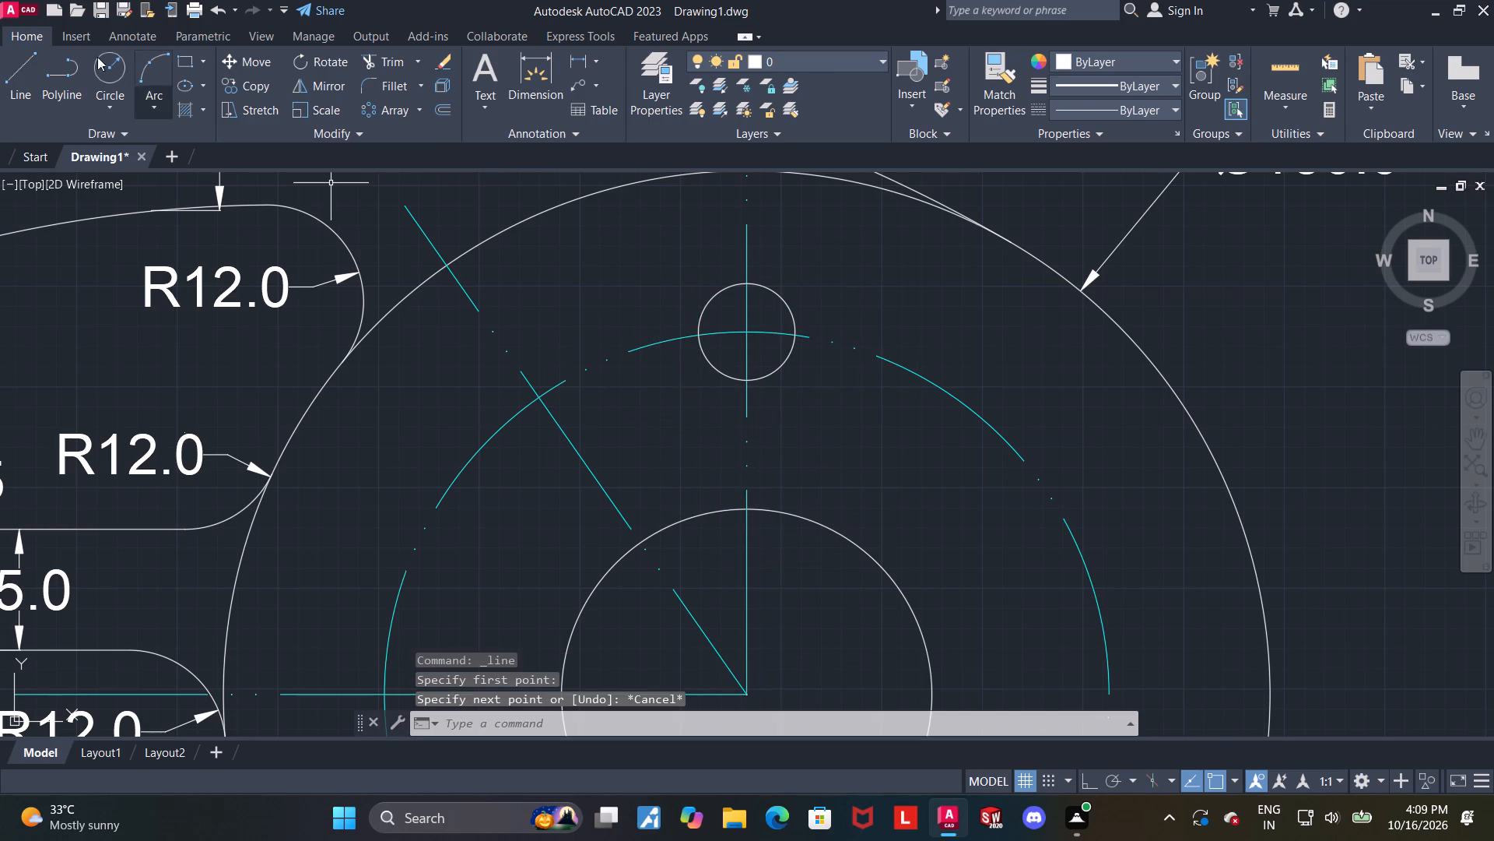
Draw two vertical lines about 27 units long from both sides of the radius 6 circle down into the inner circle.
click(31, 65)
click(702, 337)
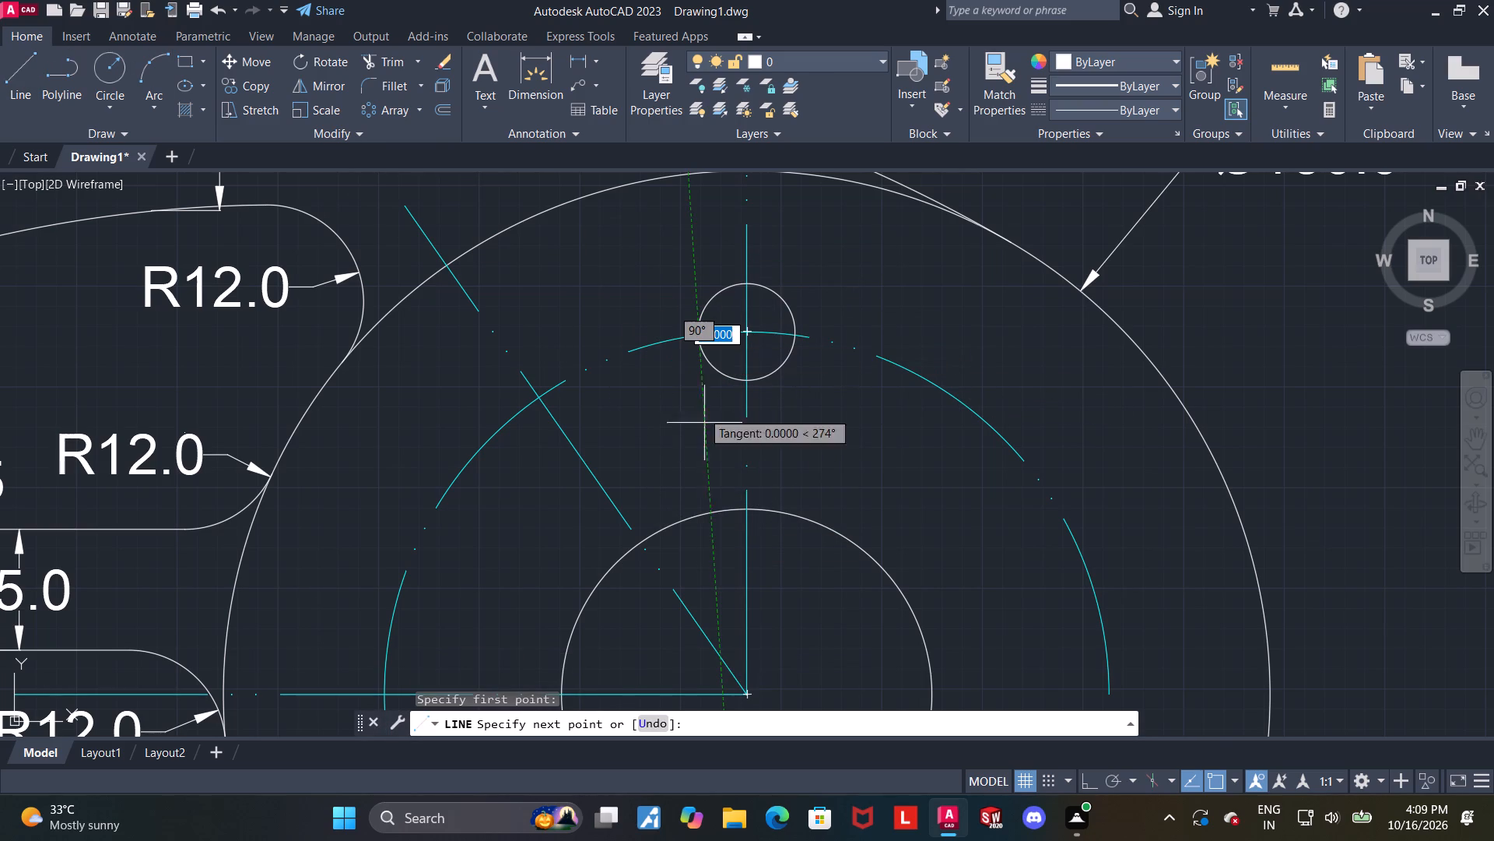
key(F8)
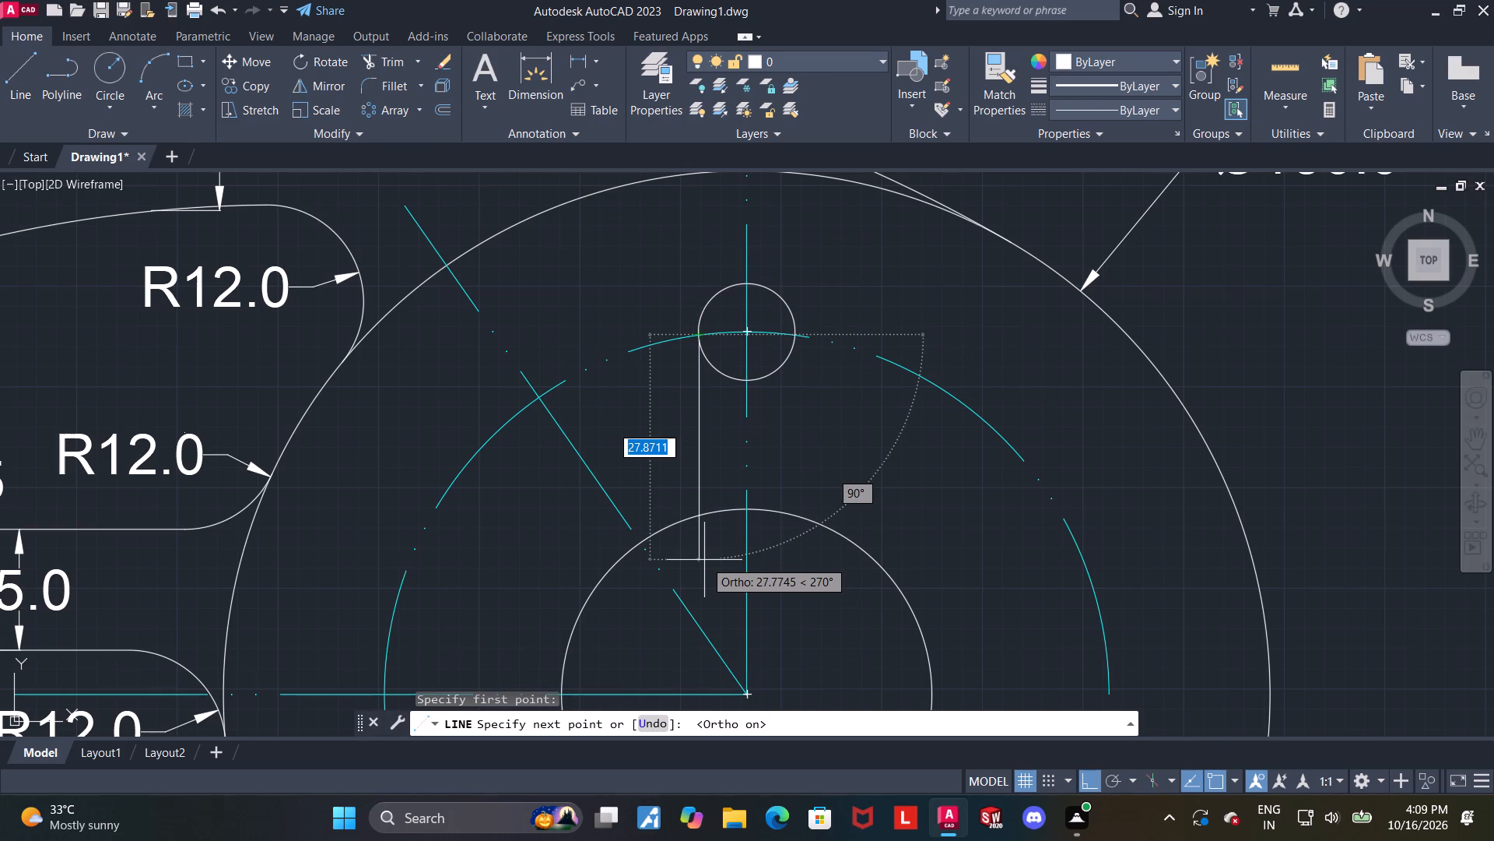
click(704, 554)
key(Escape)
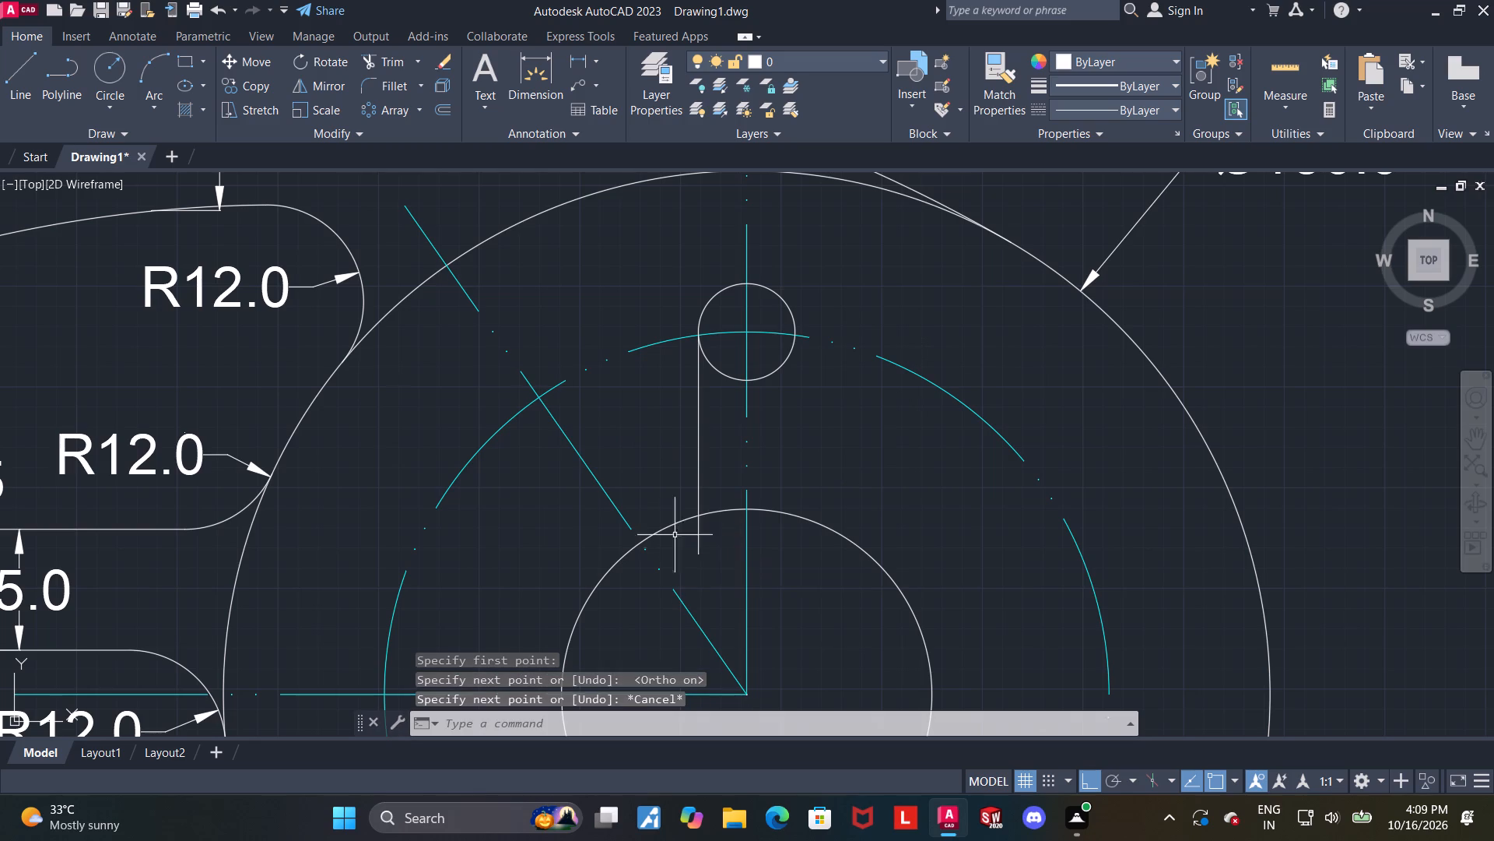
key(Escape)
click(26, 65)
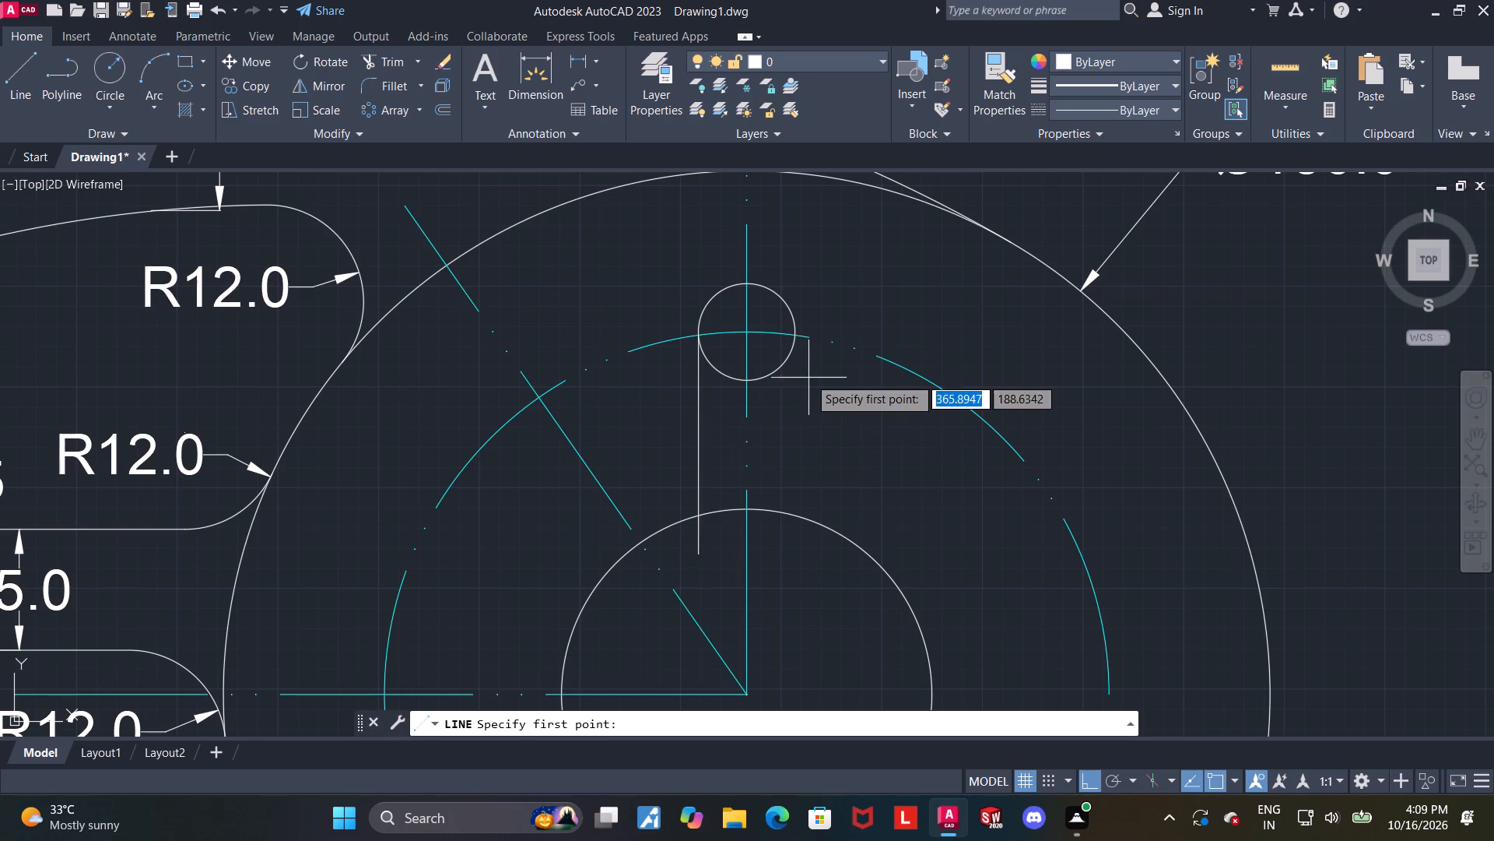
click(796, 336)
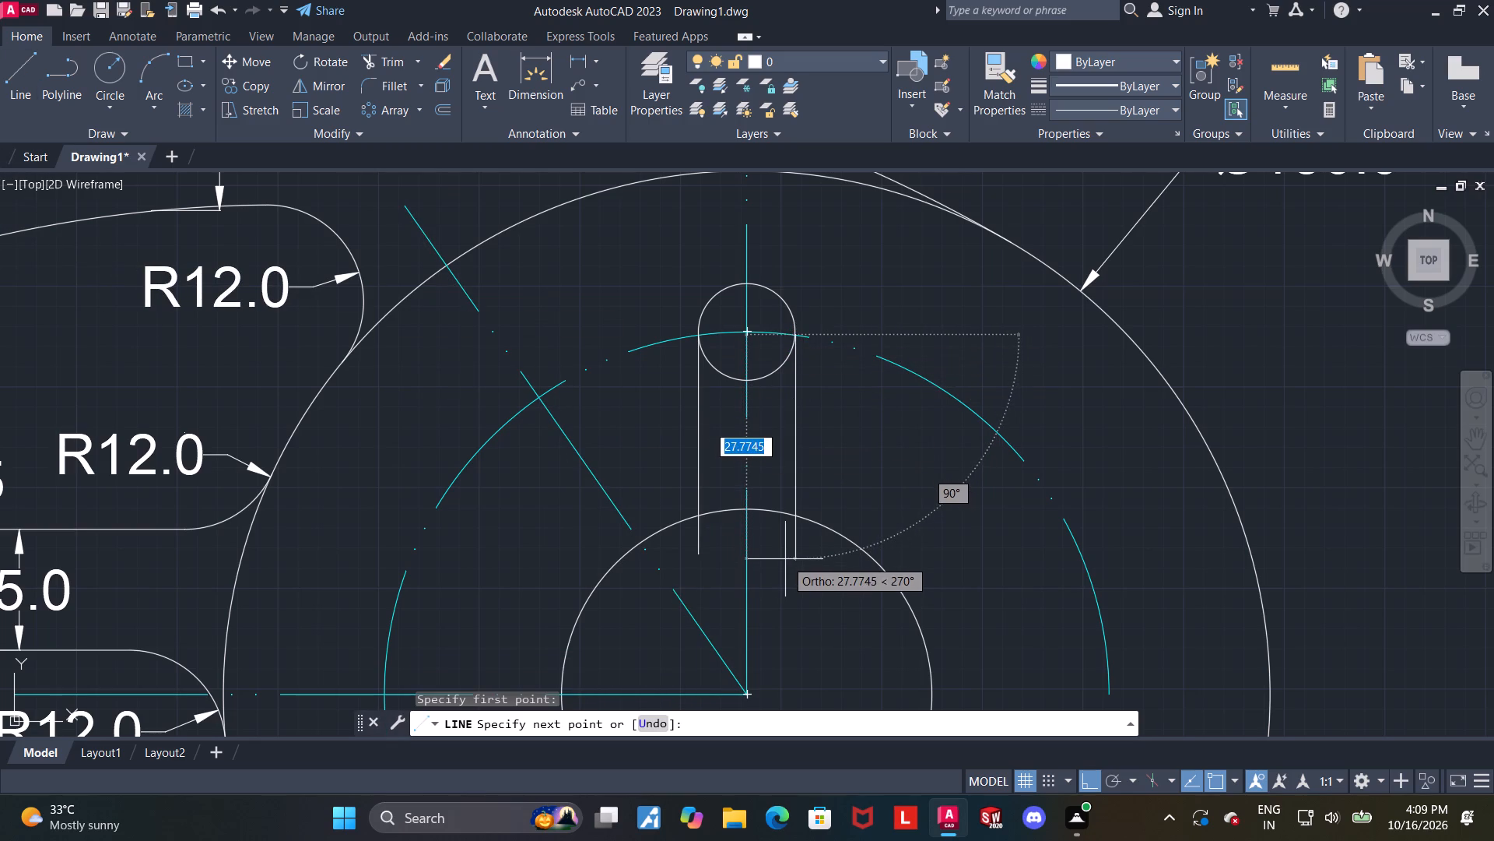
click(785, 554)
key(Escape)
key(Escape)
Trim the line ends inside the inner circle, its arc between the lines, and the radius 6 circle's lower half to form an open slot.
click(388, 55)
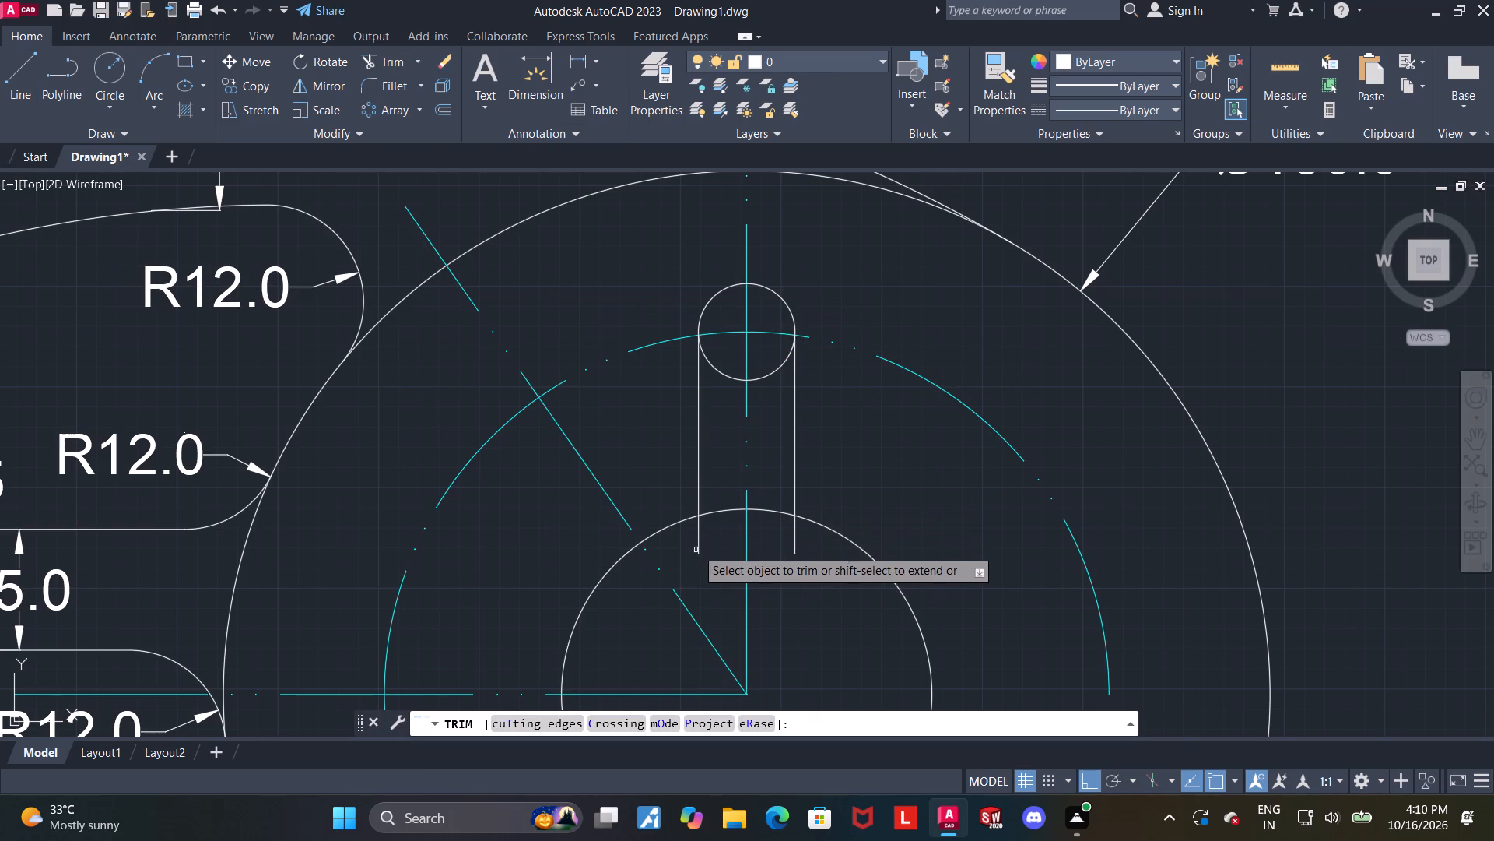
click(698, 541)
click(797, 534)
click(767, 512)
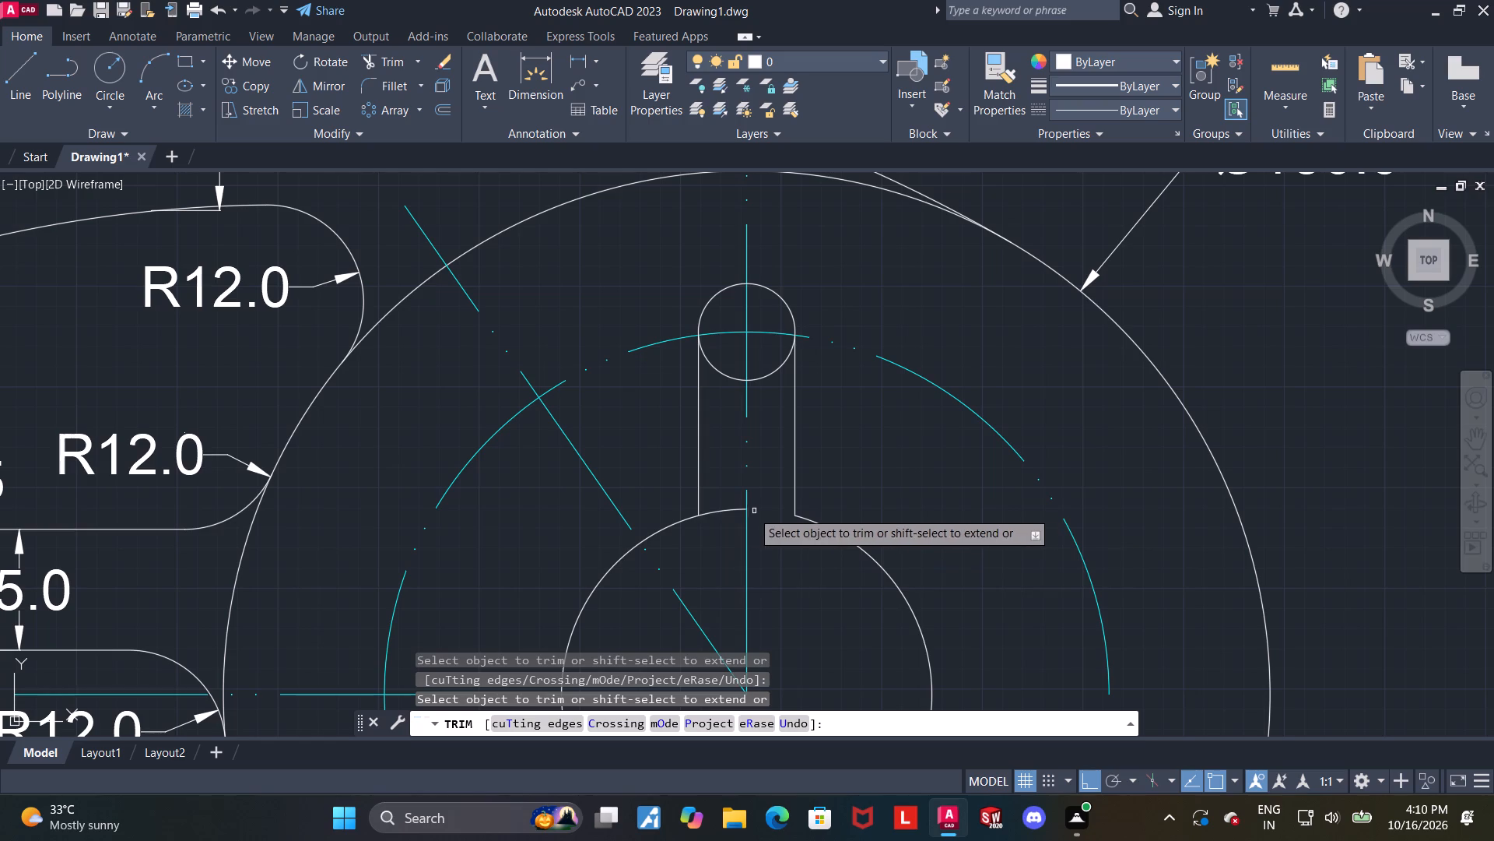
click(722, 511)
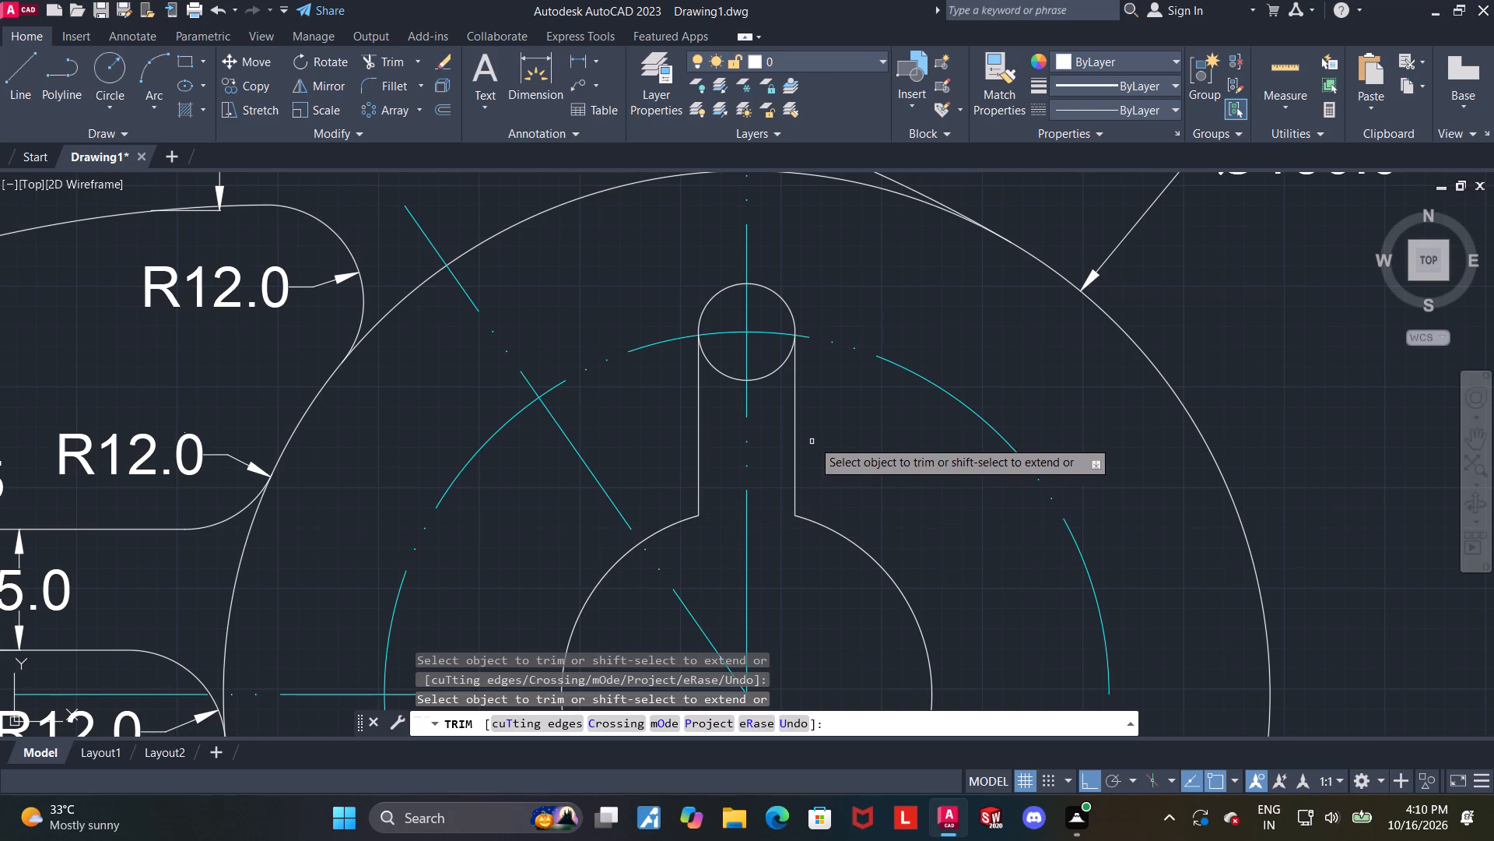
click(726, 374)
click(769, 377)
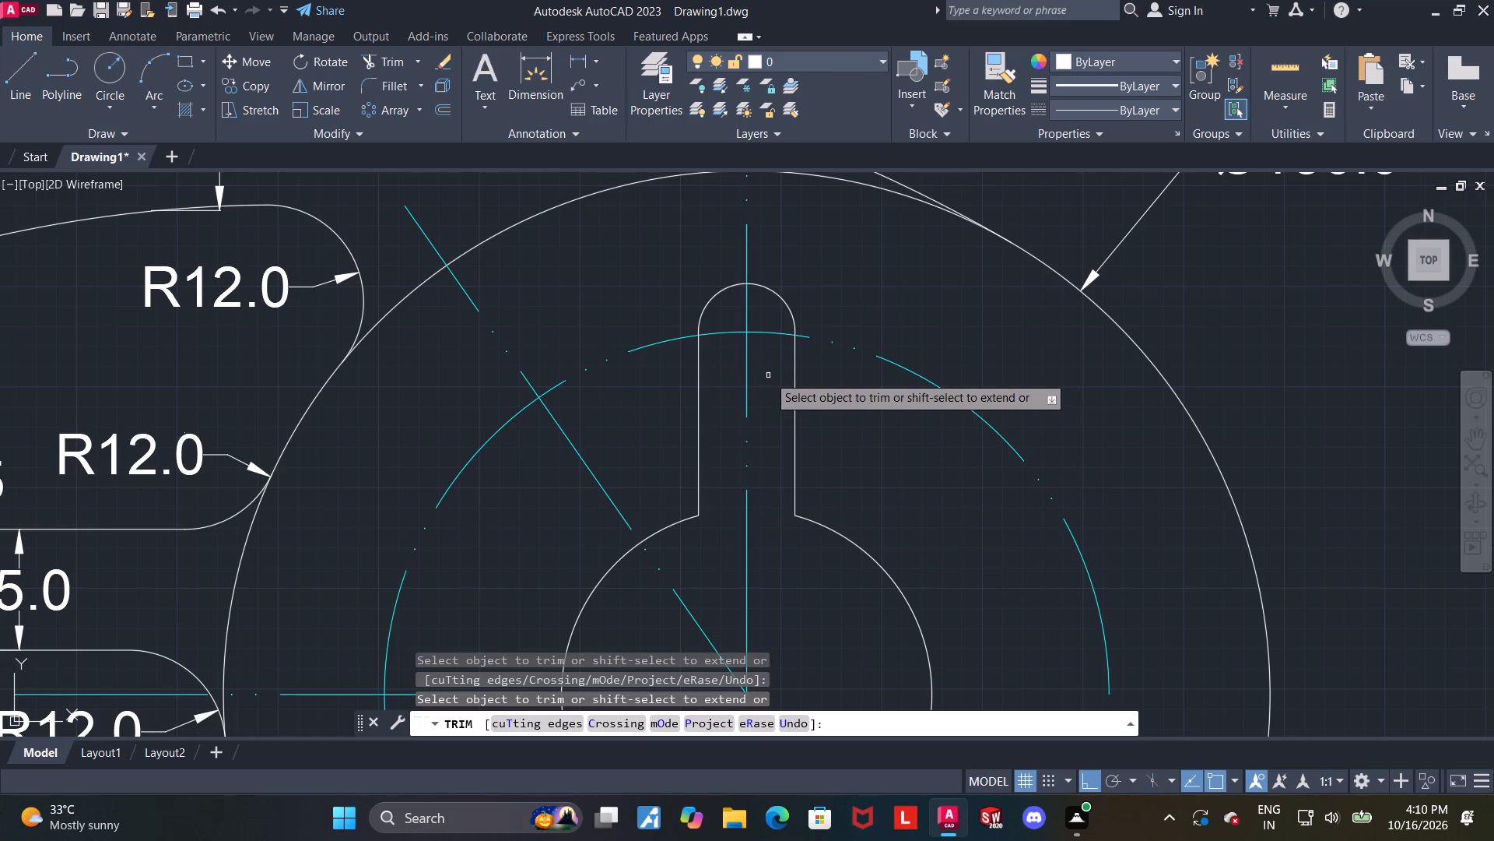
scroll(768, 375, down, 1)
middle_drag(769, 424, 795, 320)
scroll(806, 374, down, 1)
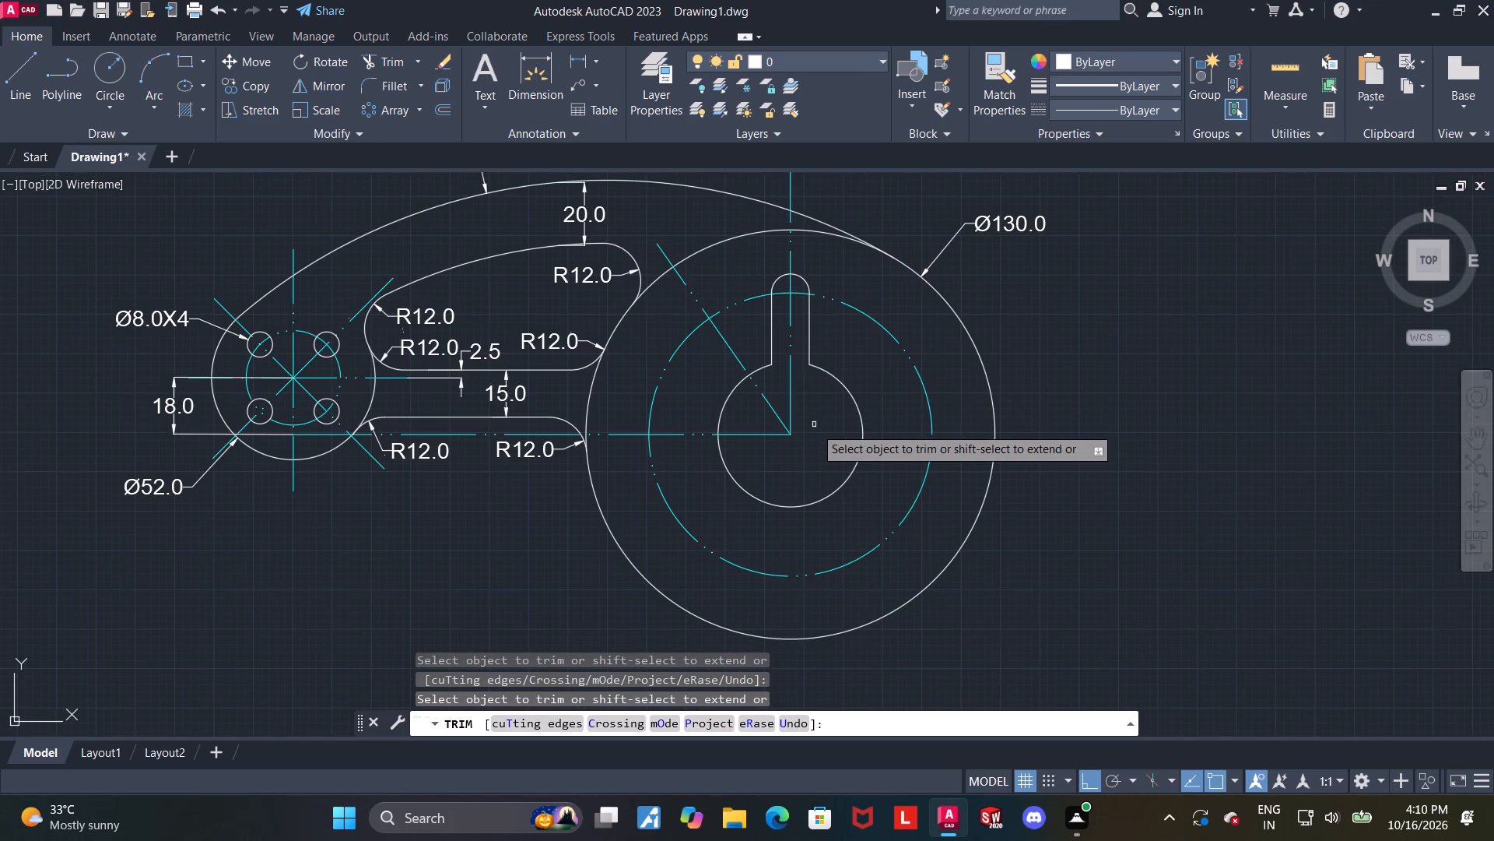
scroll(815, 445, up, 1)
middle_drag(819, 403, 819, 431)
middle_drag(819, 434, 815, 487)
key(Escape)
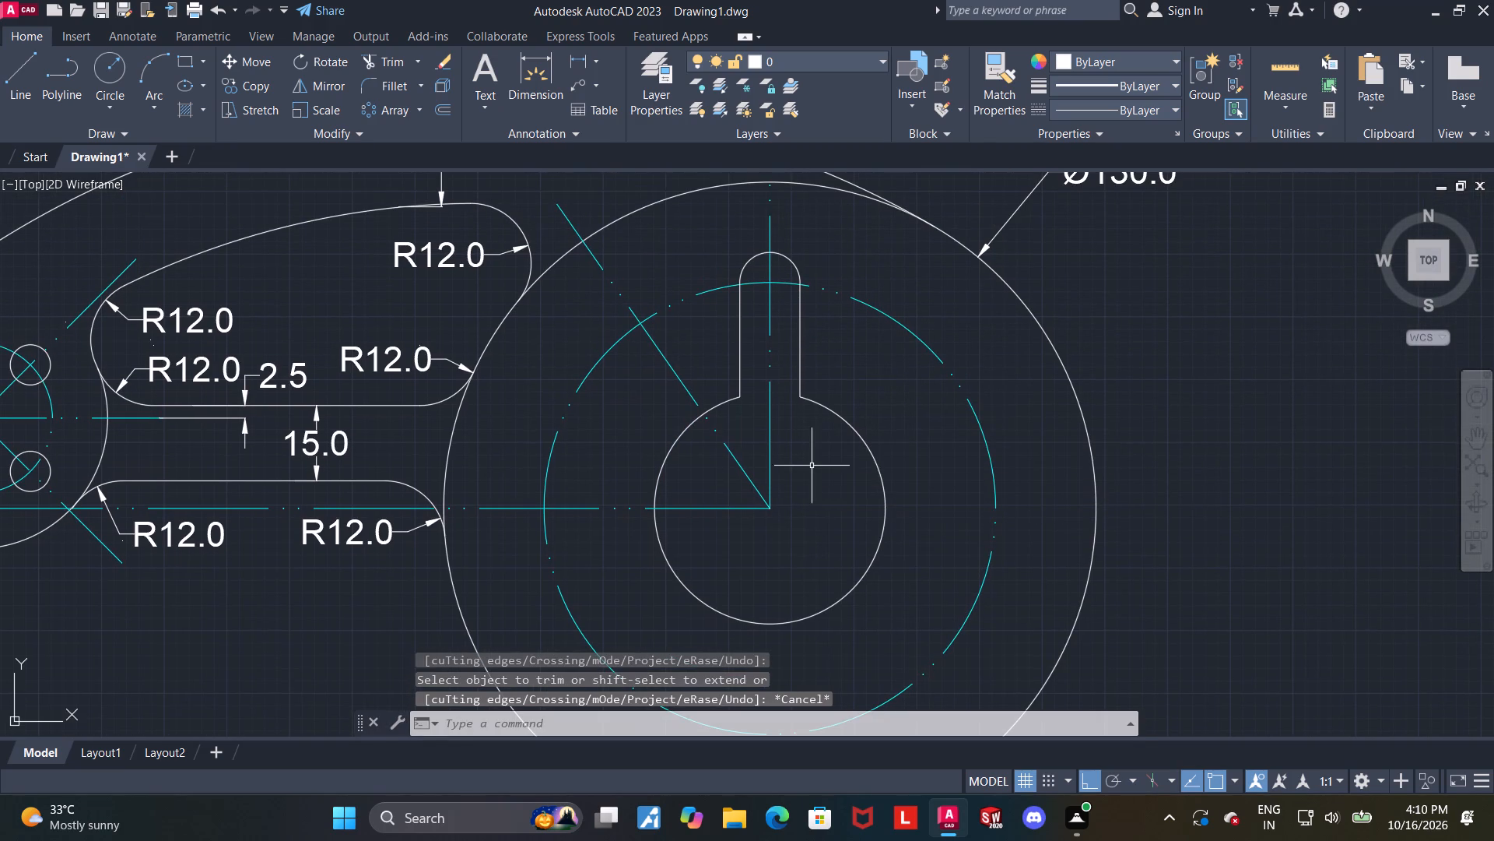
Delete the inclined centre line running from the 130-diameter circle's centre.
scroll(827, 443, down, 1)
scroll(827, 443, up, 1)
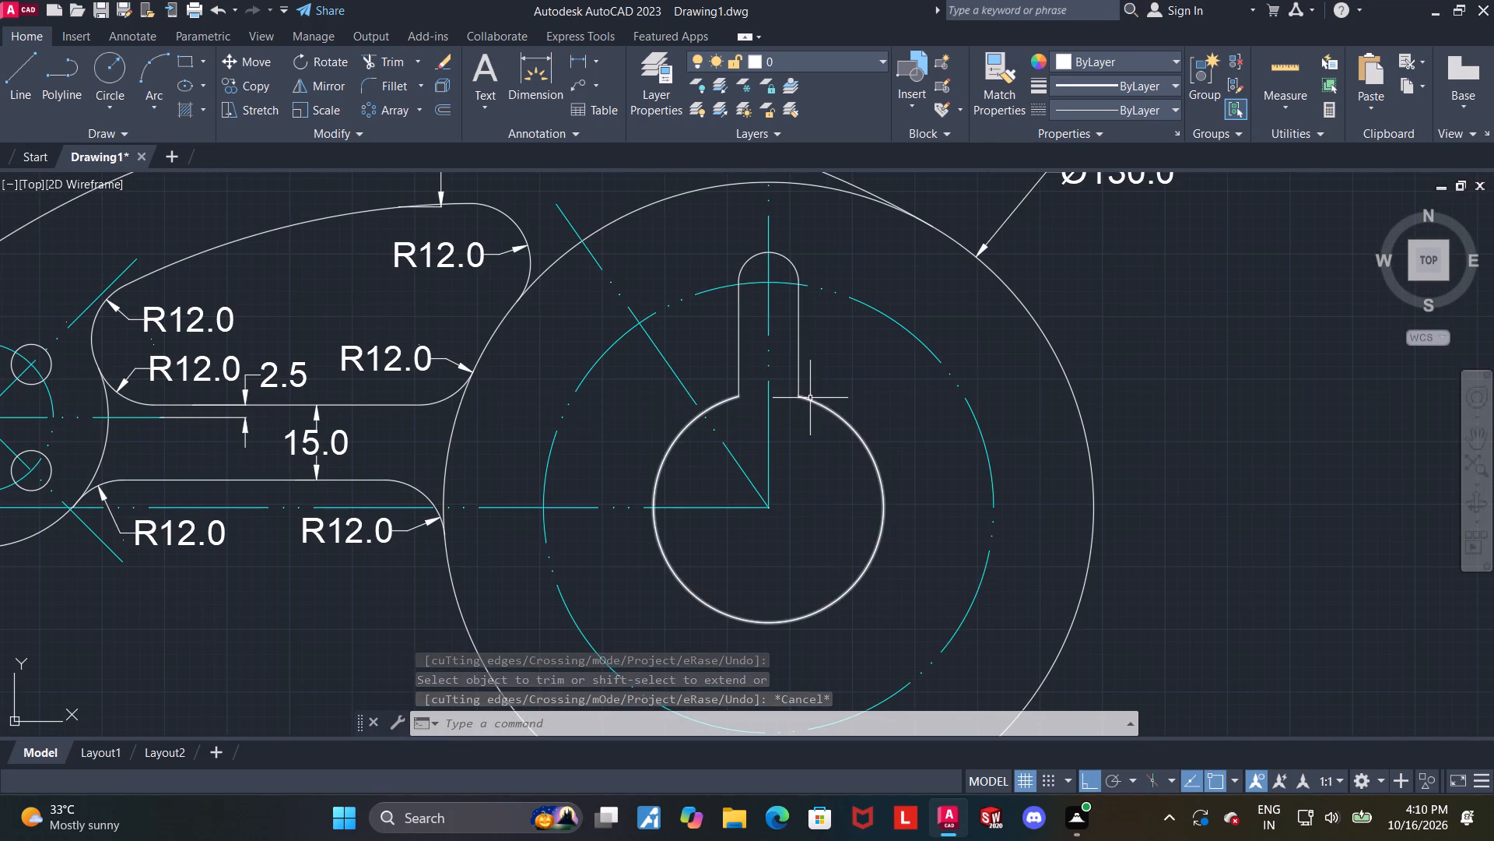
scroll(826, 418, down, 1)
middle_drag(833, 431, 803, 419)
scroll(771, 406, up, 1)
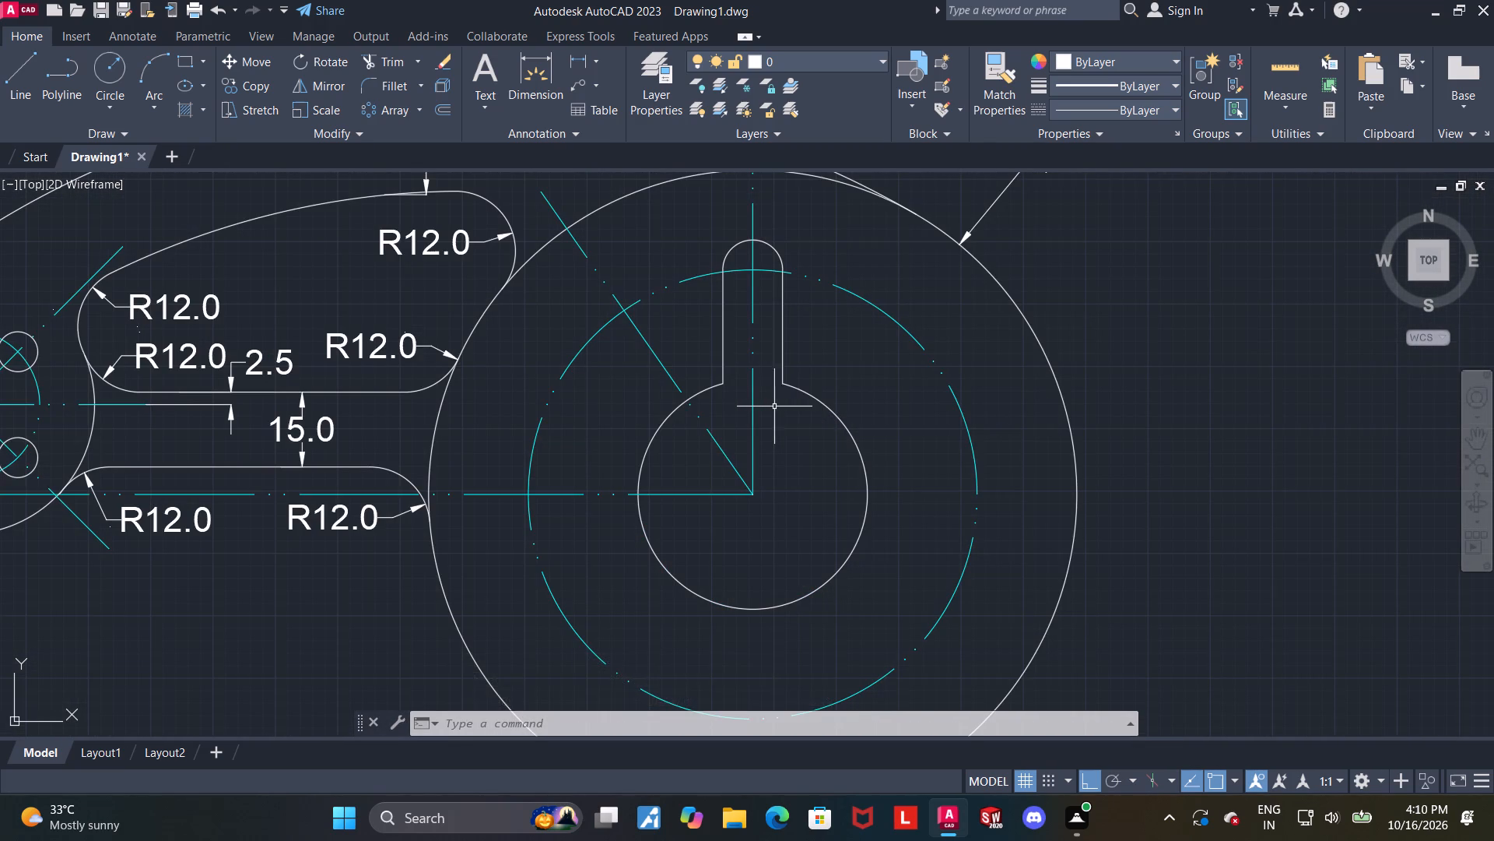
key(Escape)
click(681, 391)
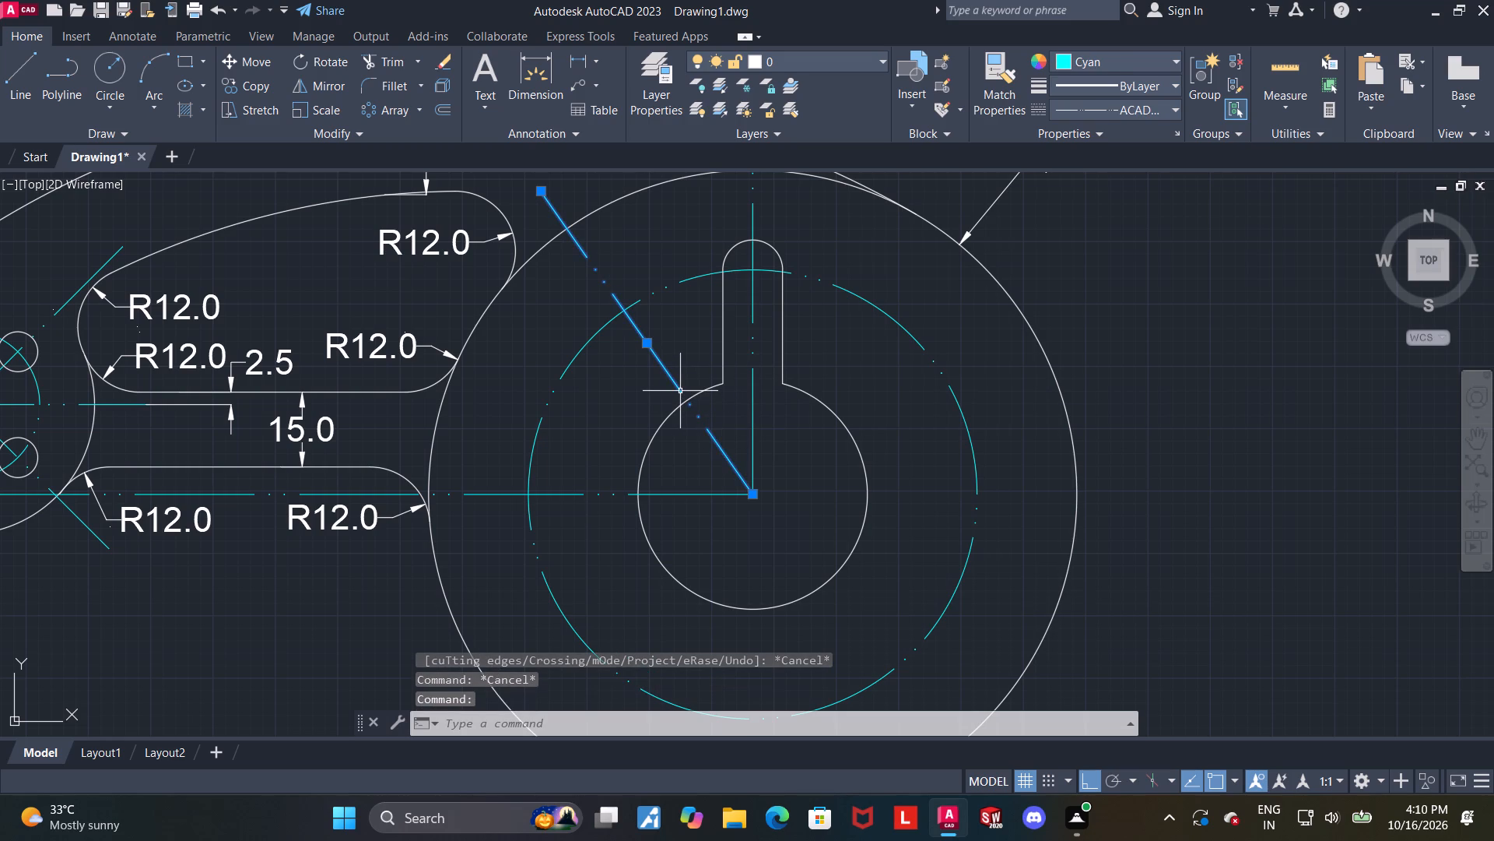
key(Delete)
Trim away the portions of the horizontal centre line inside the 130-diameter circle.
scroll(626, 451, down, 1)
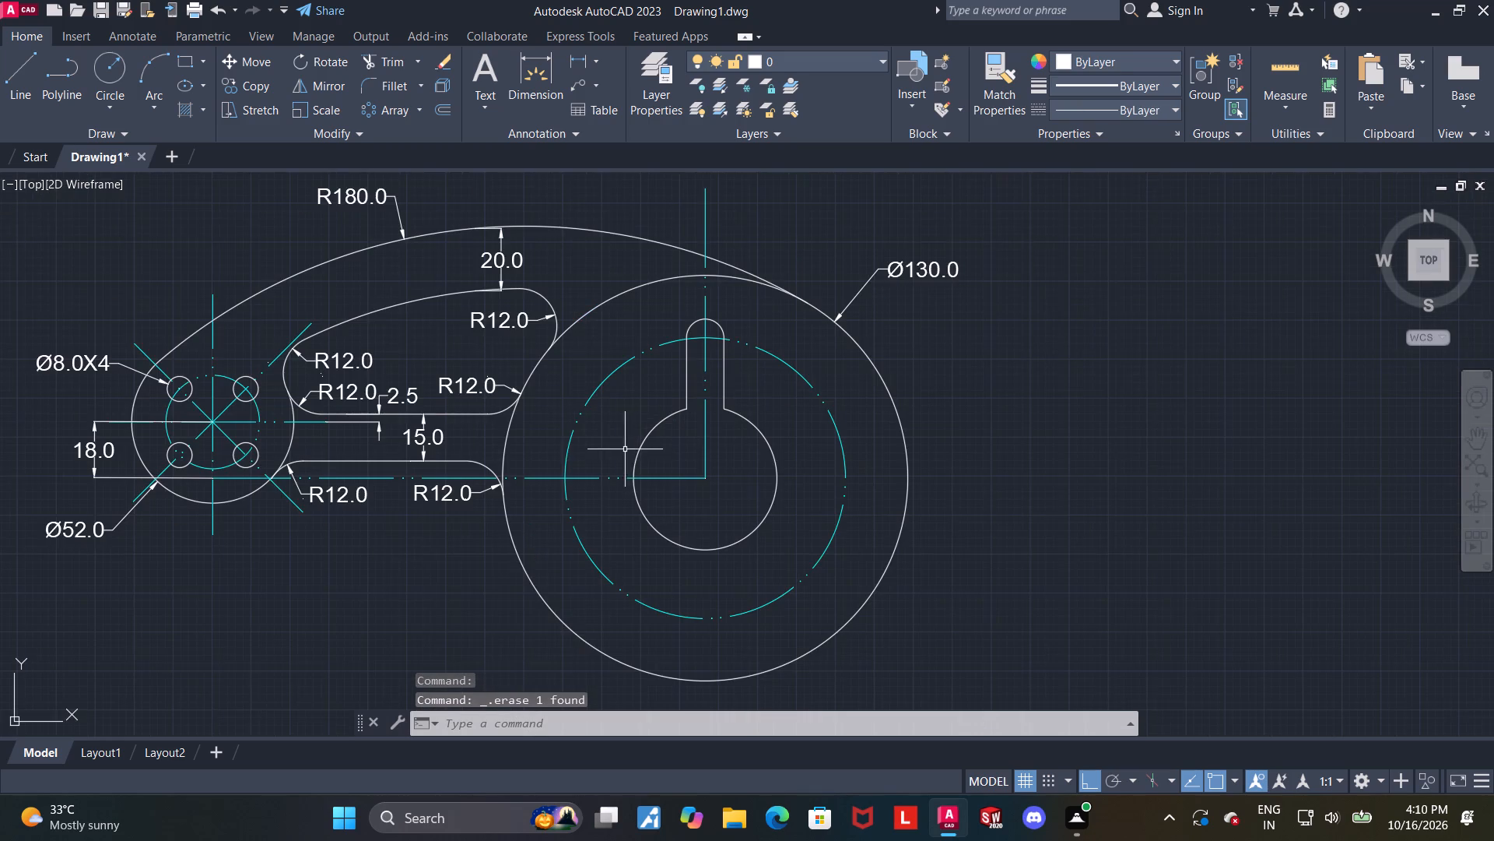
middle_drag(631, 434, 616, 467)
scroll(612, 431, up, 1)
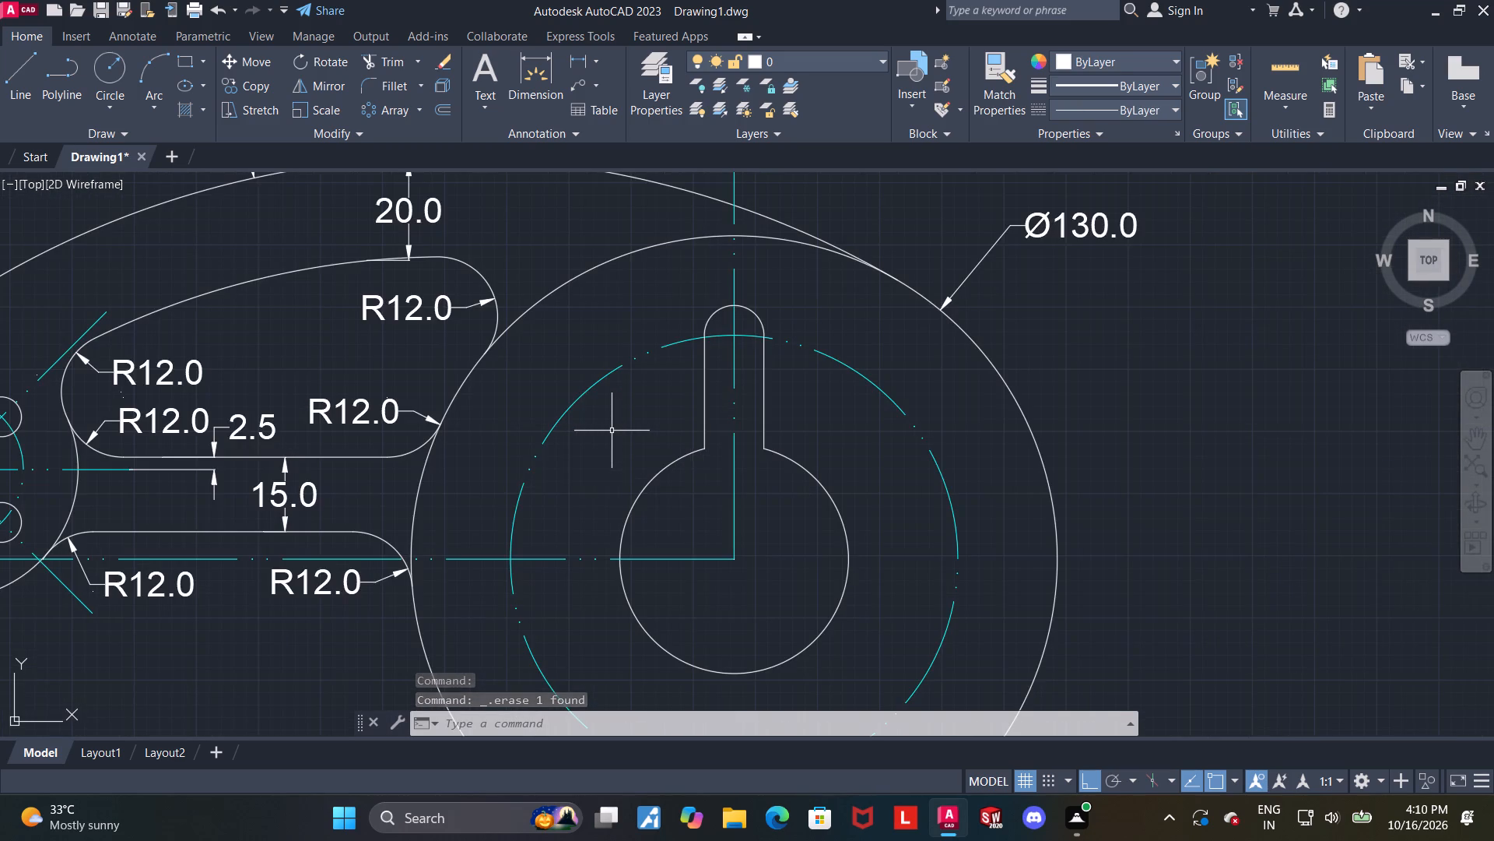
scroll(612, 431, down, 1)
middle_drag(604, 431, 510, 431)
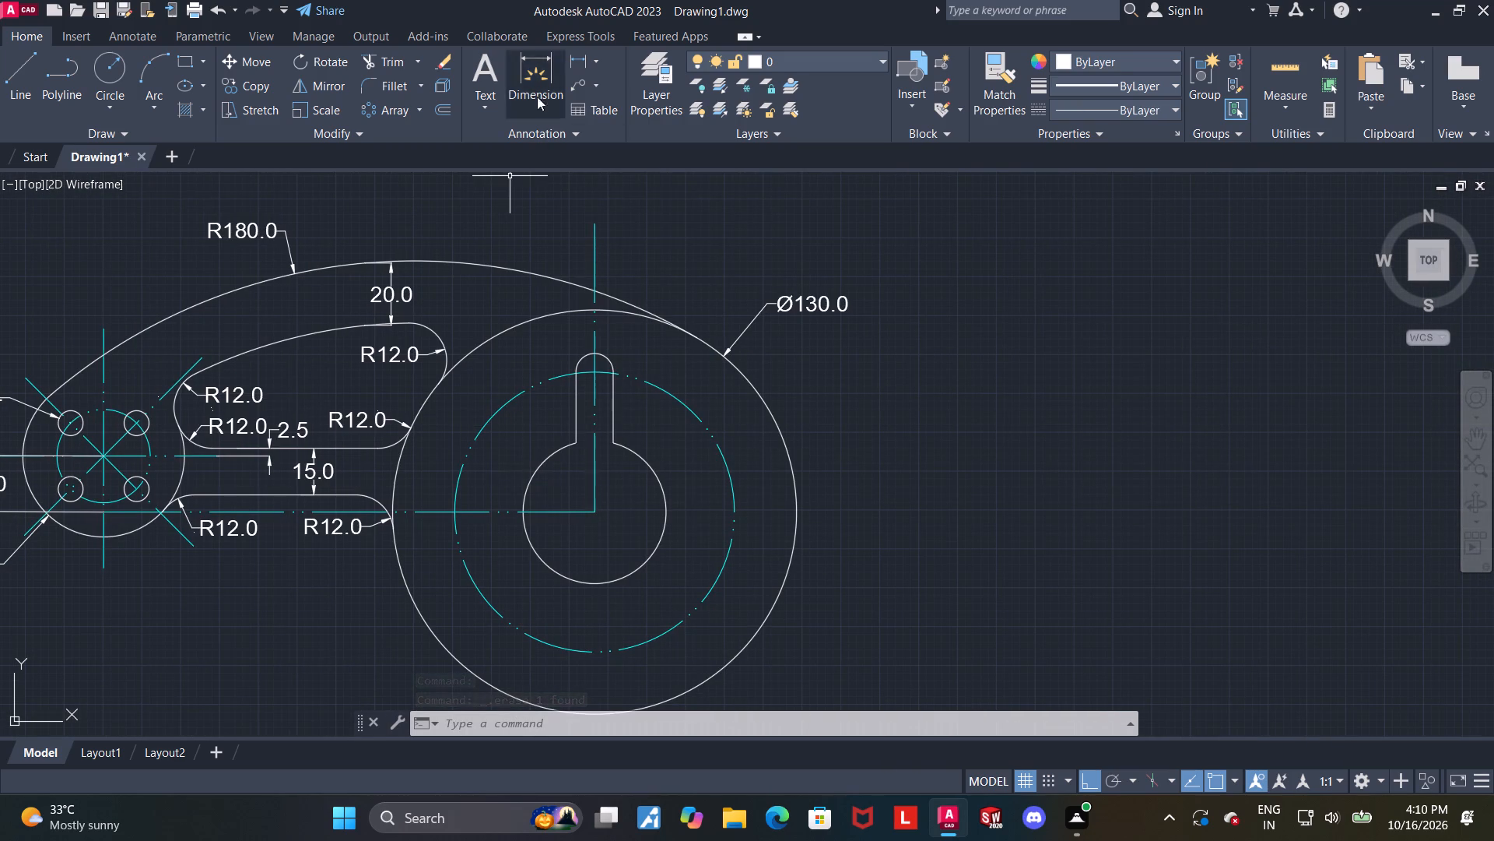
click(383, 65)
drag(424, 533, 421, 466)
drag(472, 518, 472, 483)
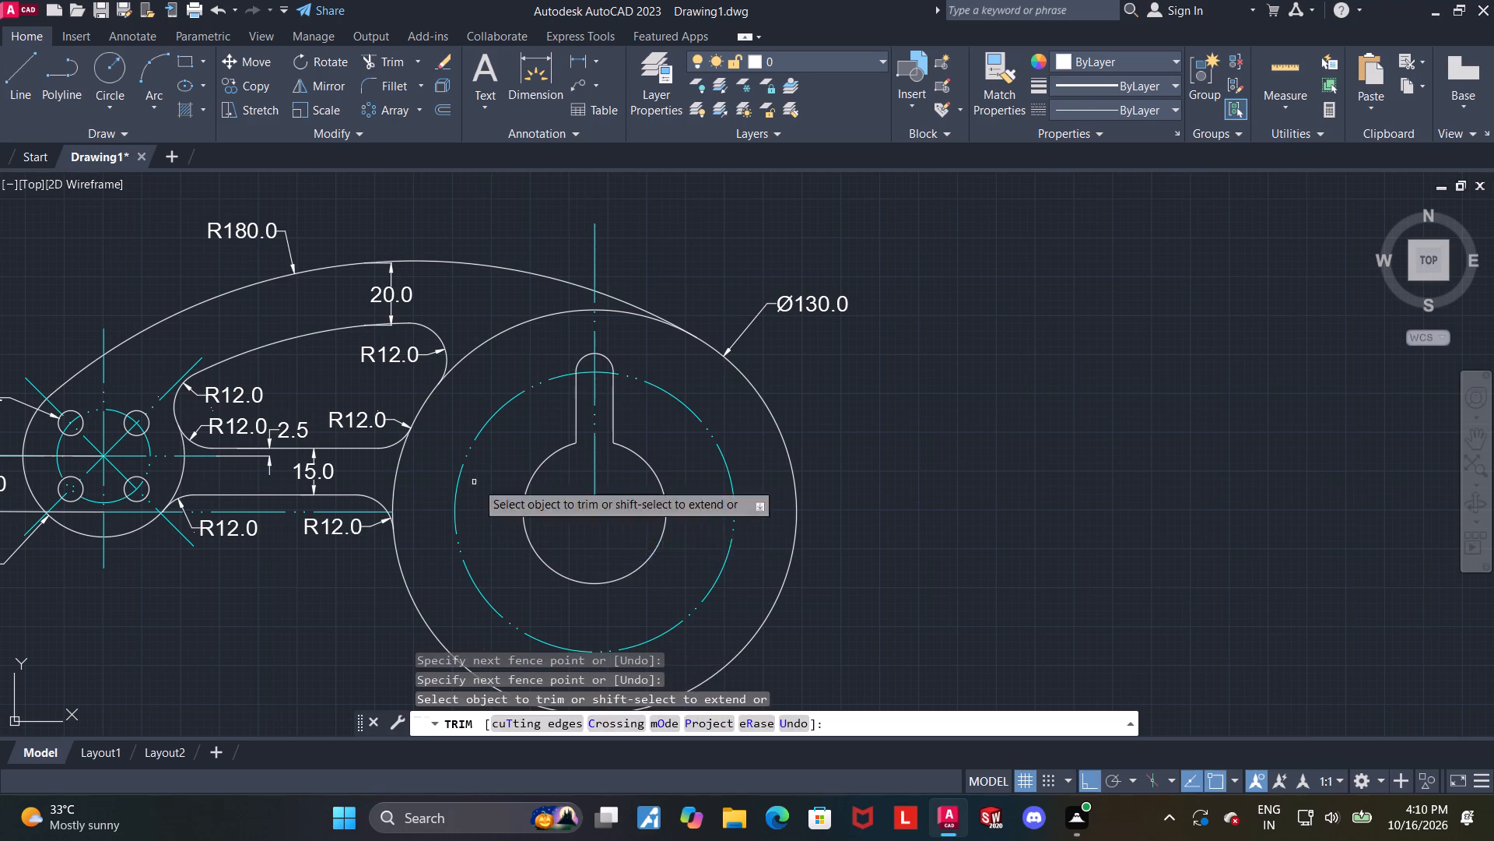
drag(559, 516, 556, 502)
key(Escape)
key(Escape)
Polar-array the slot's two sides, end arc and vertical centre line about the 130-diameter circle's centre, with 6 items over 360 degrees.
scroll(580, 521, down, 1)
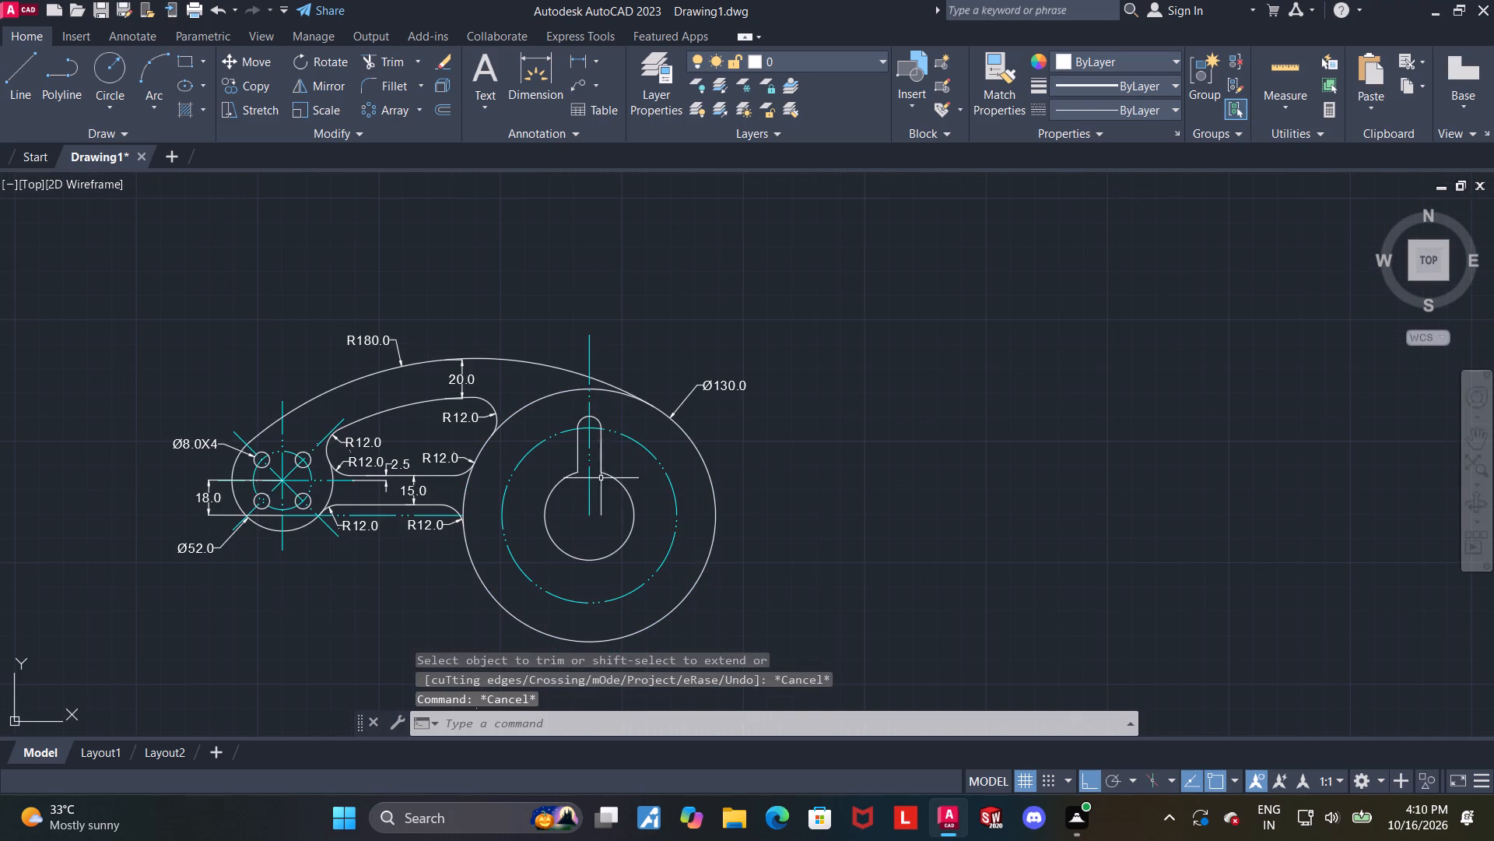
scroll(593, 457, up, 2)
key(Escape)
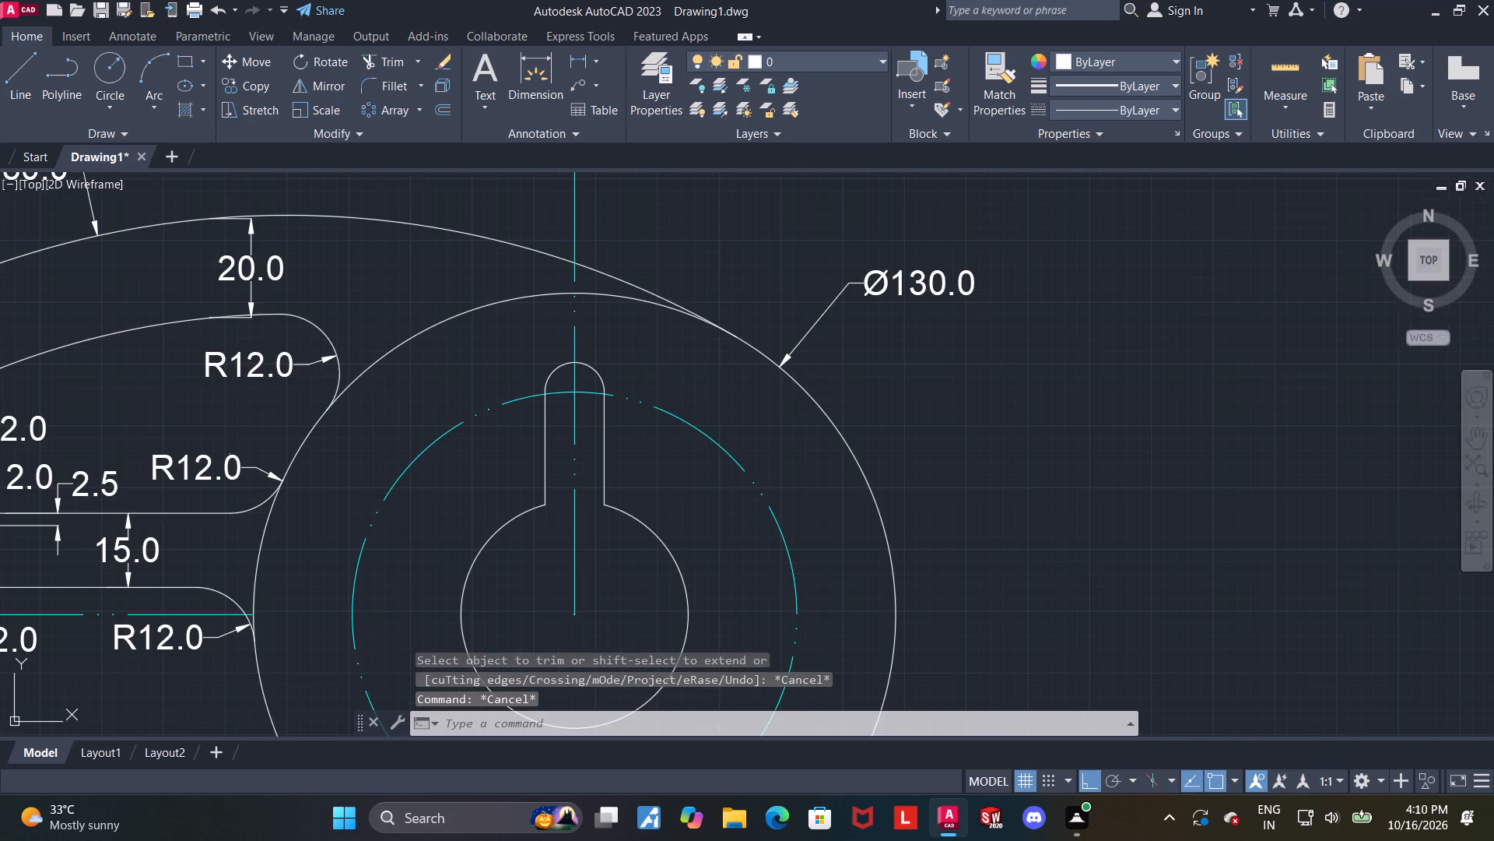
click(395, 109)
click(547, 416)
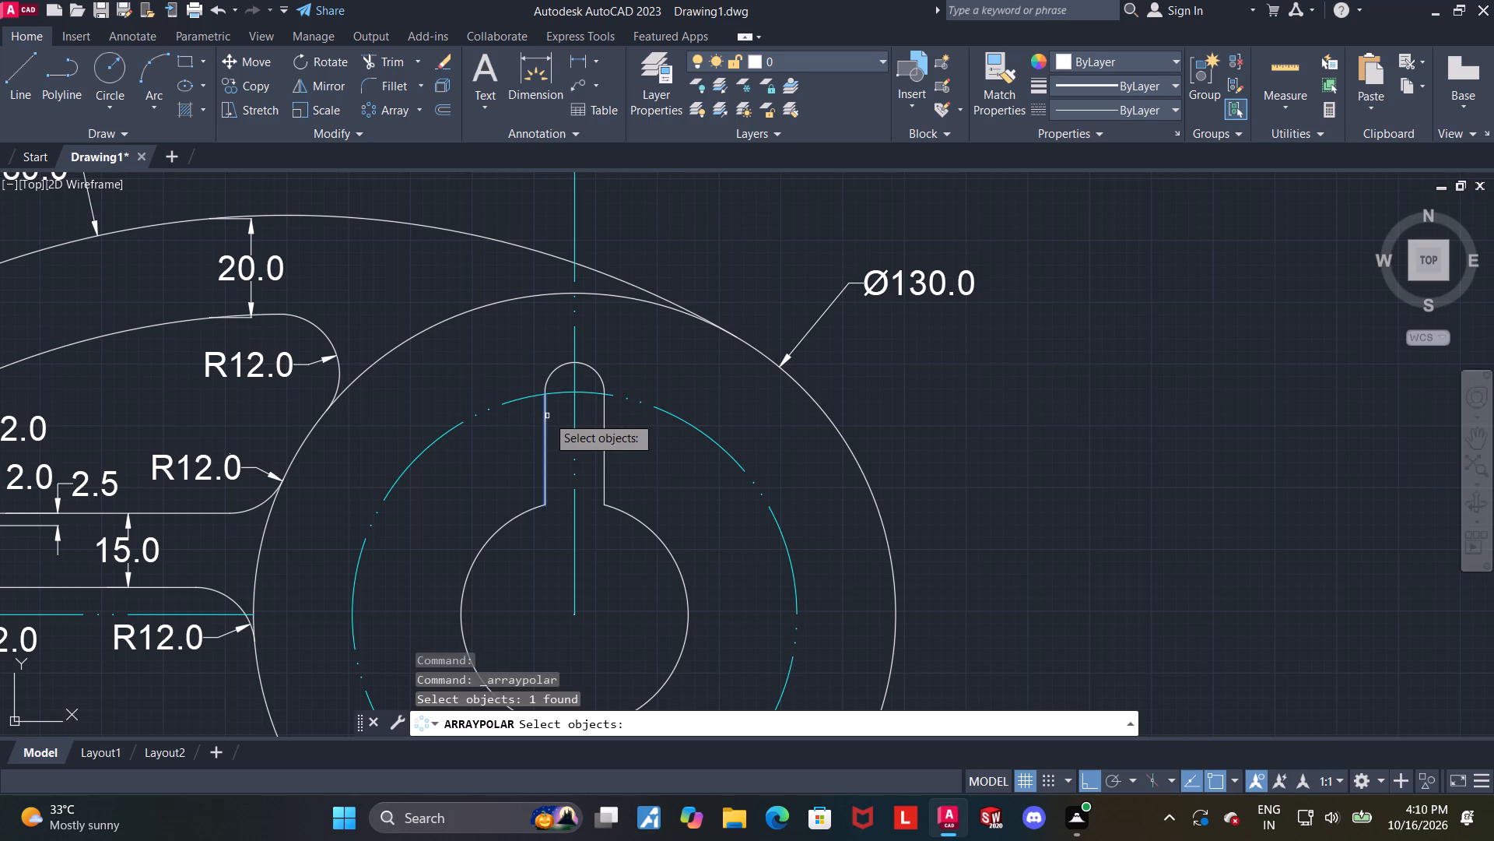
click(564, 366)
click(607, 422)
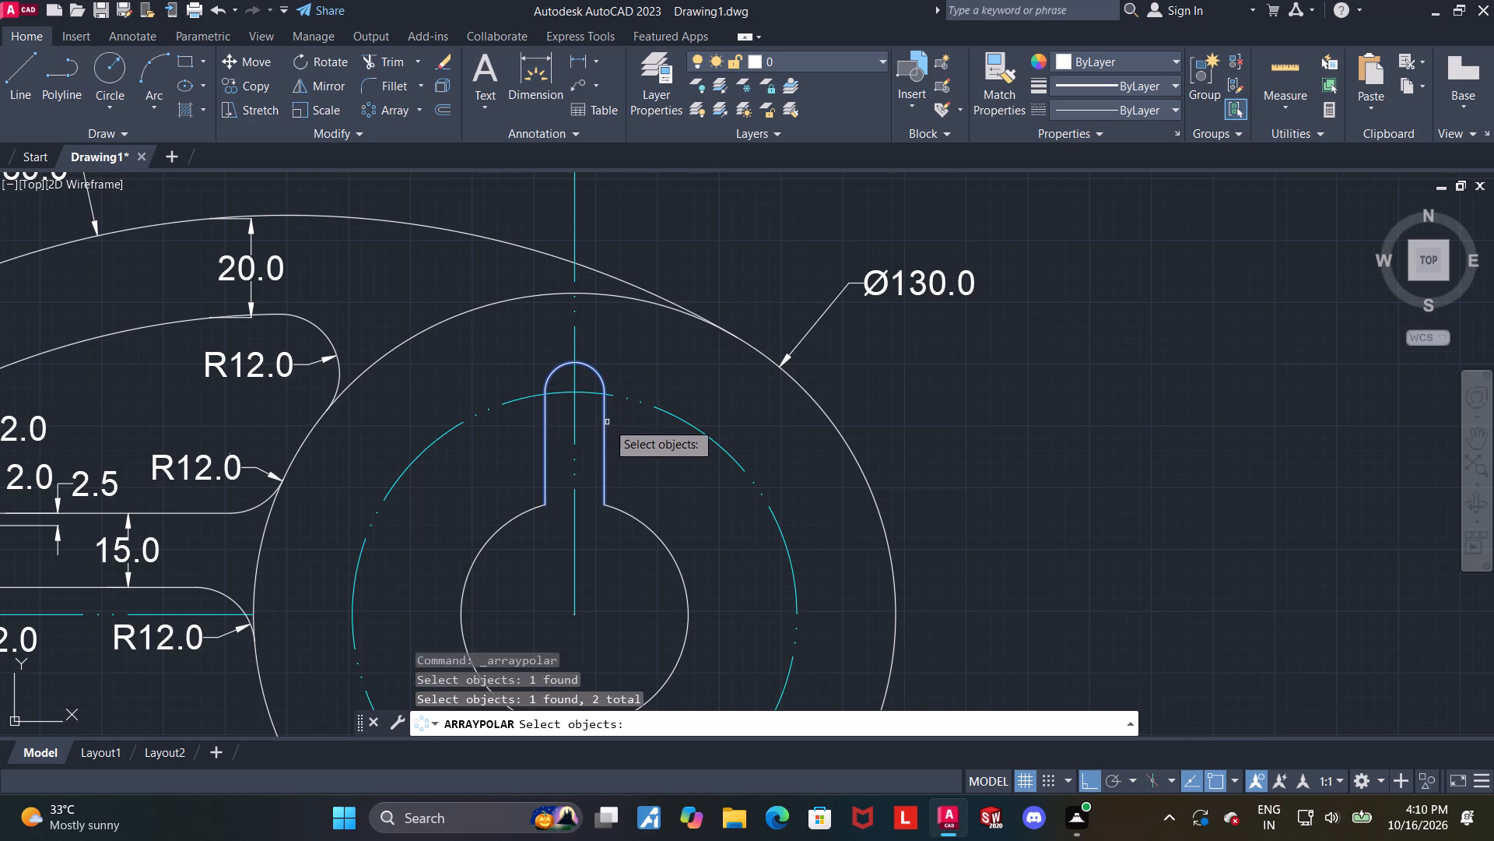
click(576, 412)
scroll(576, 412, down, 2)
middle_drag(891, 435, 901, 410)
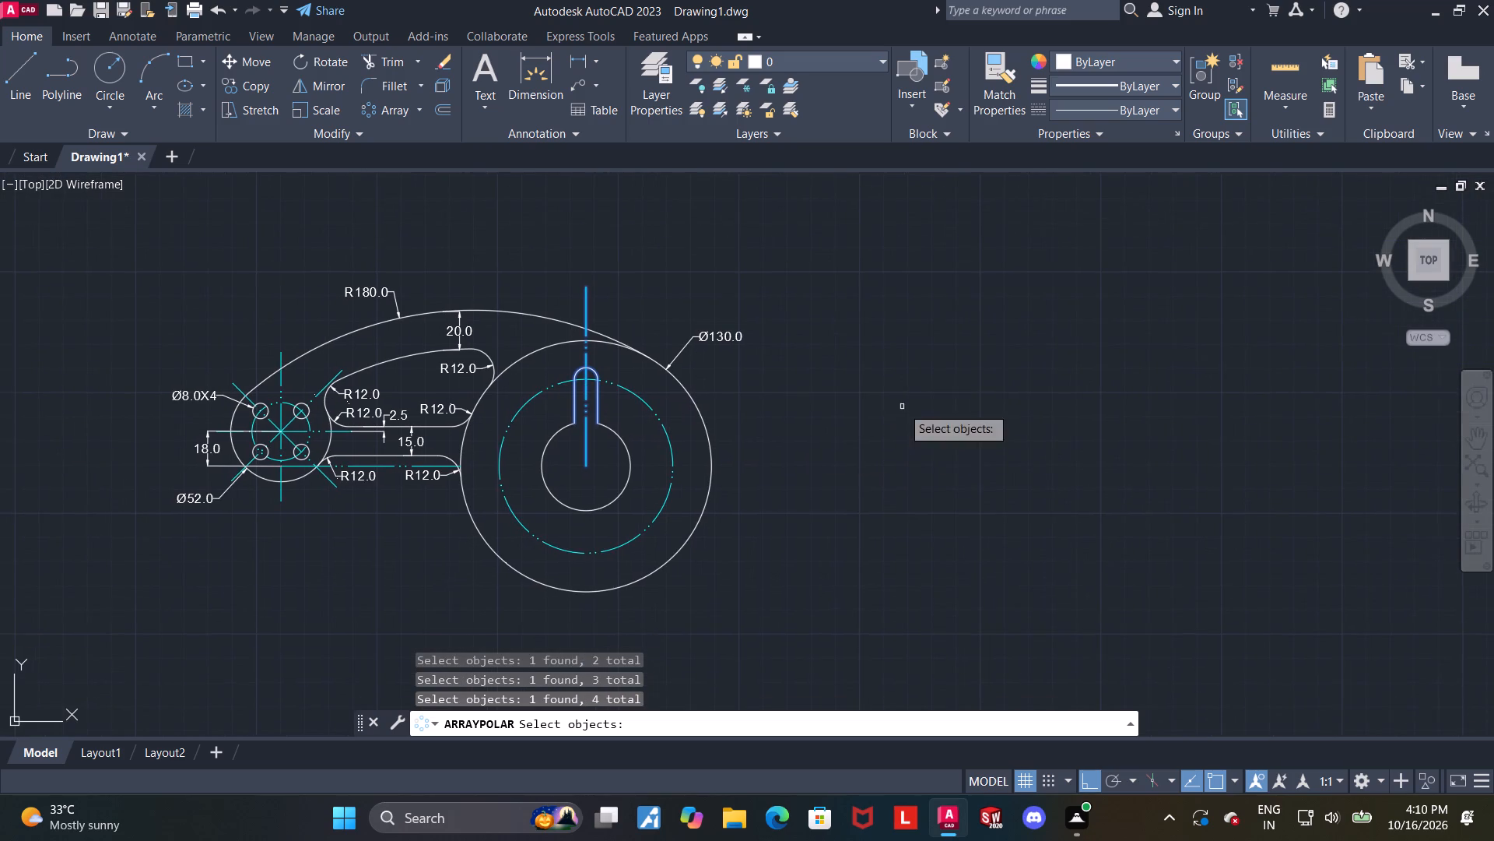
scroll(545, 552, up, 1)
key(Return)
scroll(625, 420, up, 3)
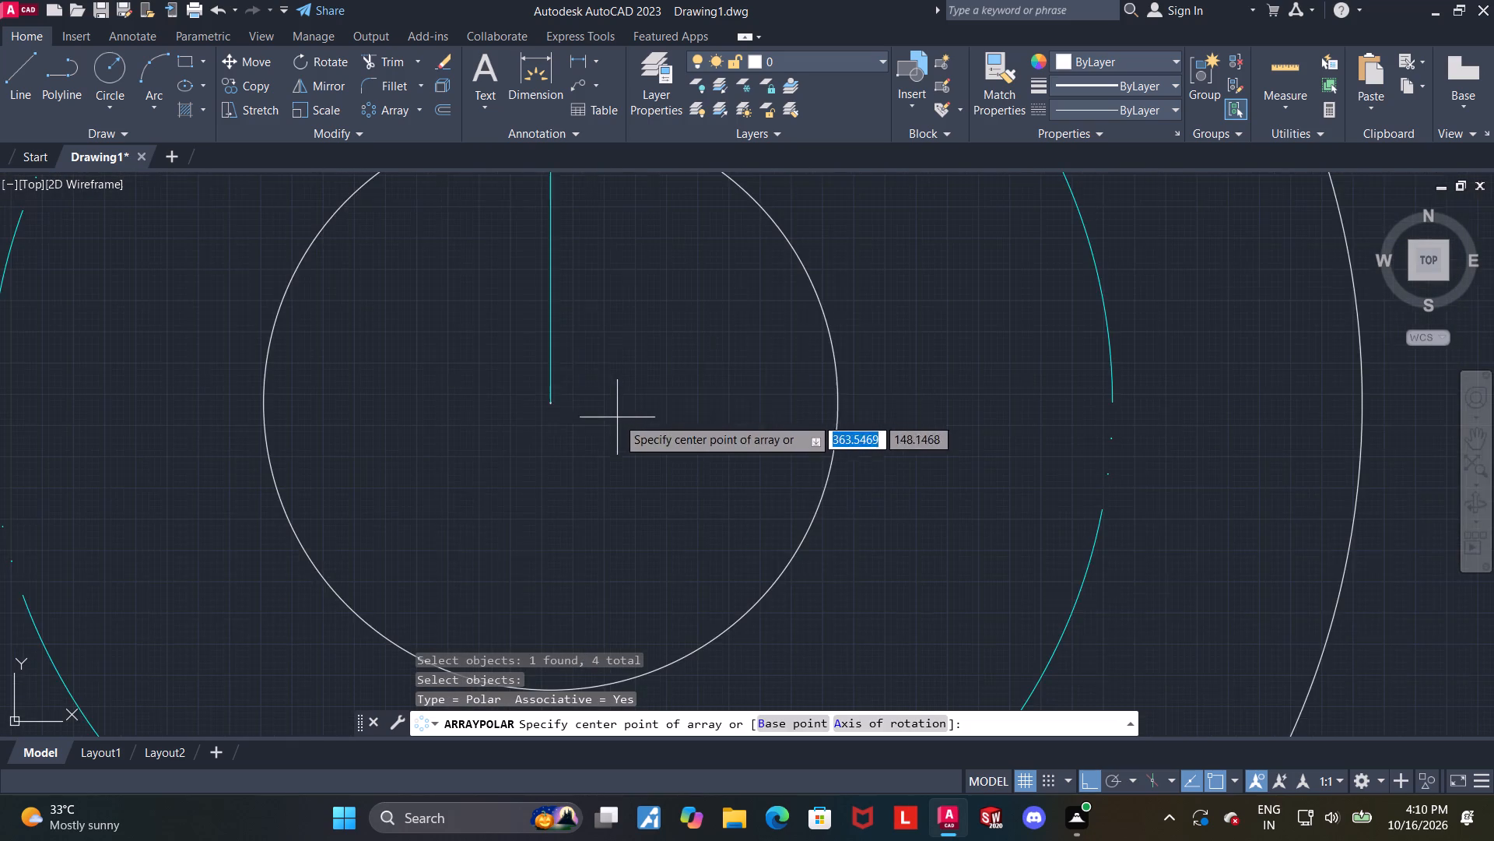
scroll(541, 407, up, 9)
click(541, 424)
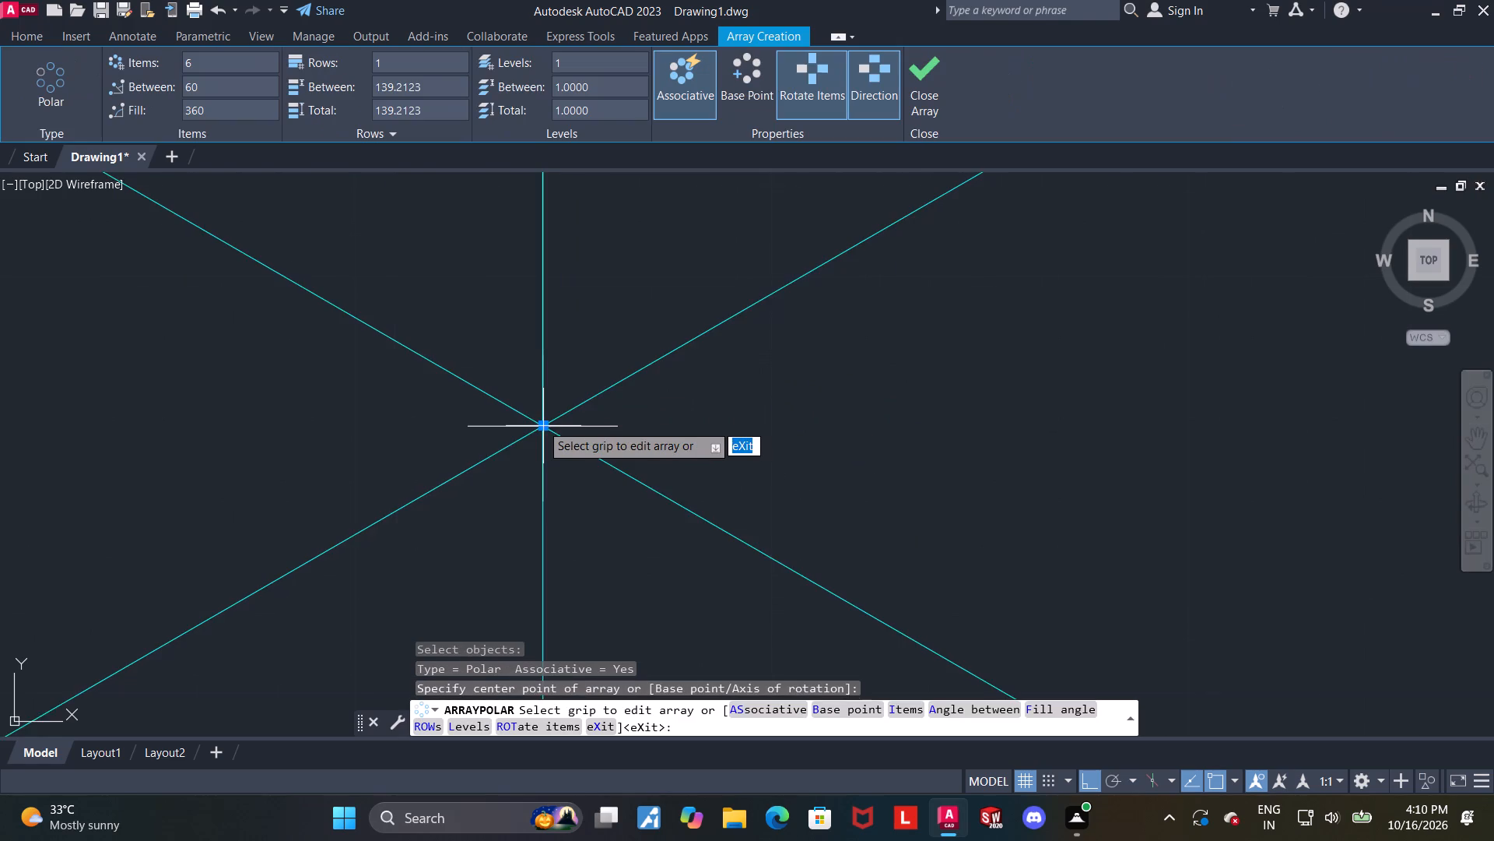
scroll(541, 424, down, 11)
scroll(823, 379, down, 2)
middle_click(902, 382)
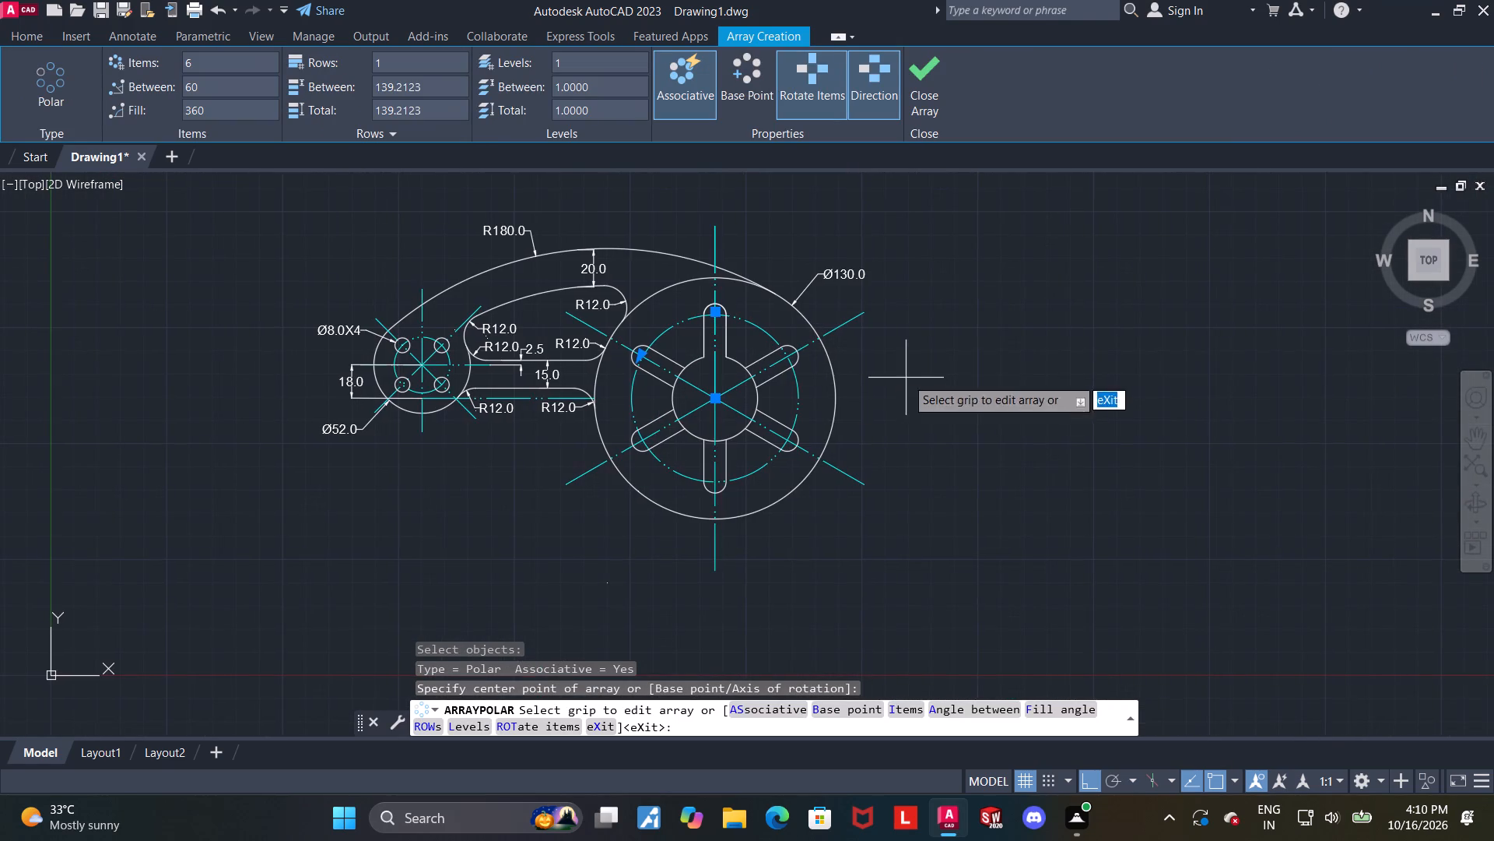
scroll(805, 378, up, 1)
middle_drag(991, 392, 1008, 446)
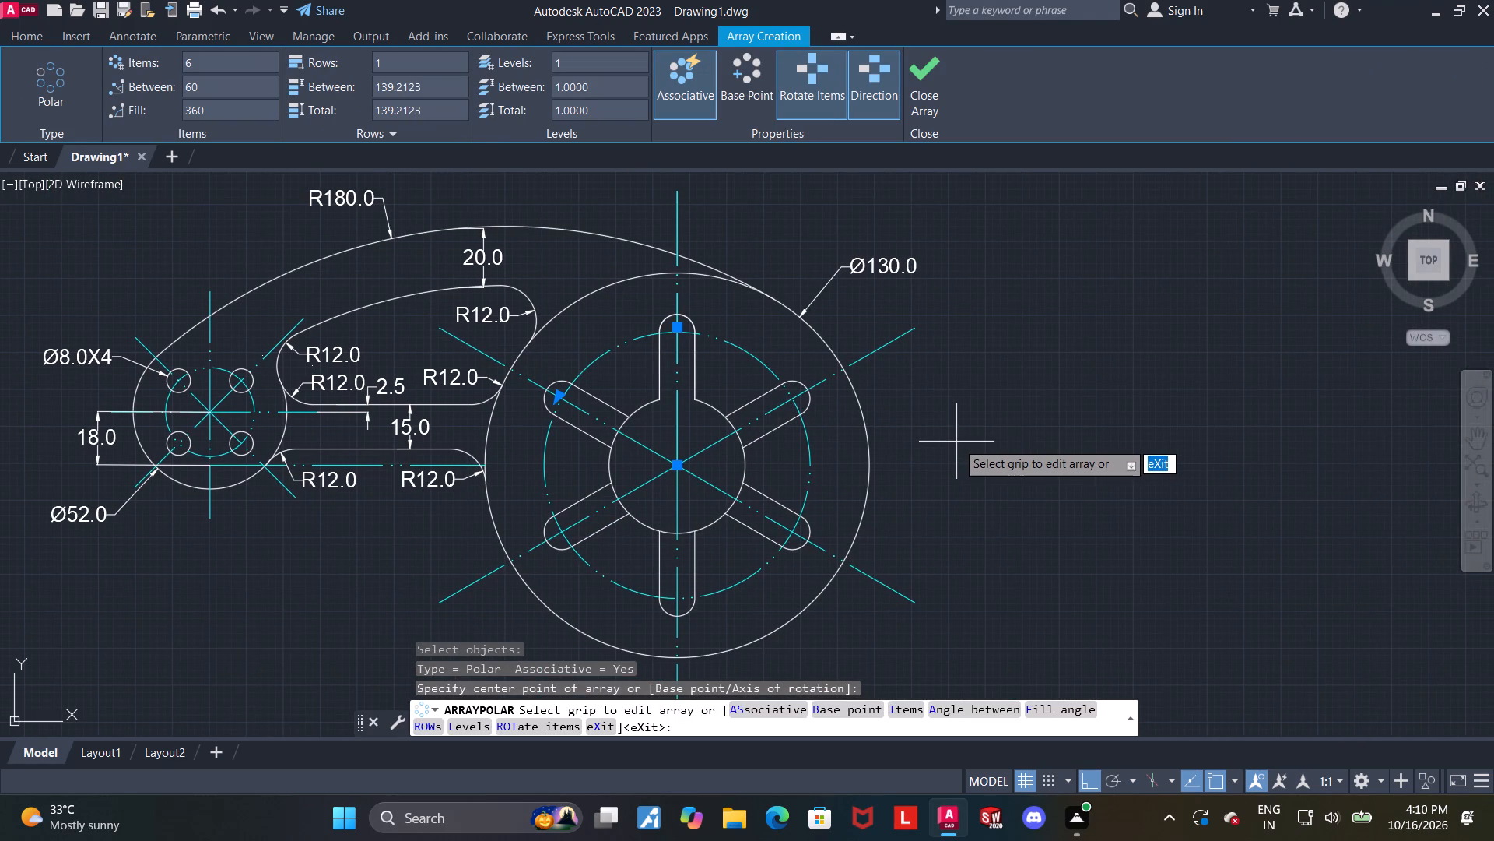
scroll(954, 438, down, 1)
scroll(827, 415, up, 1)
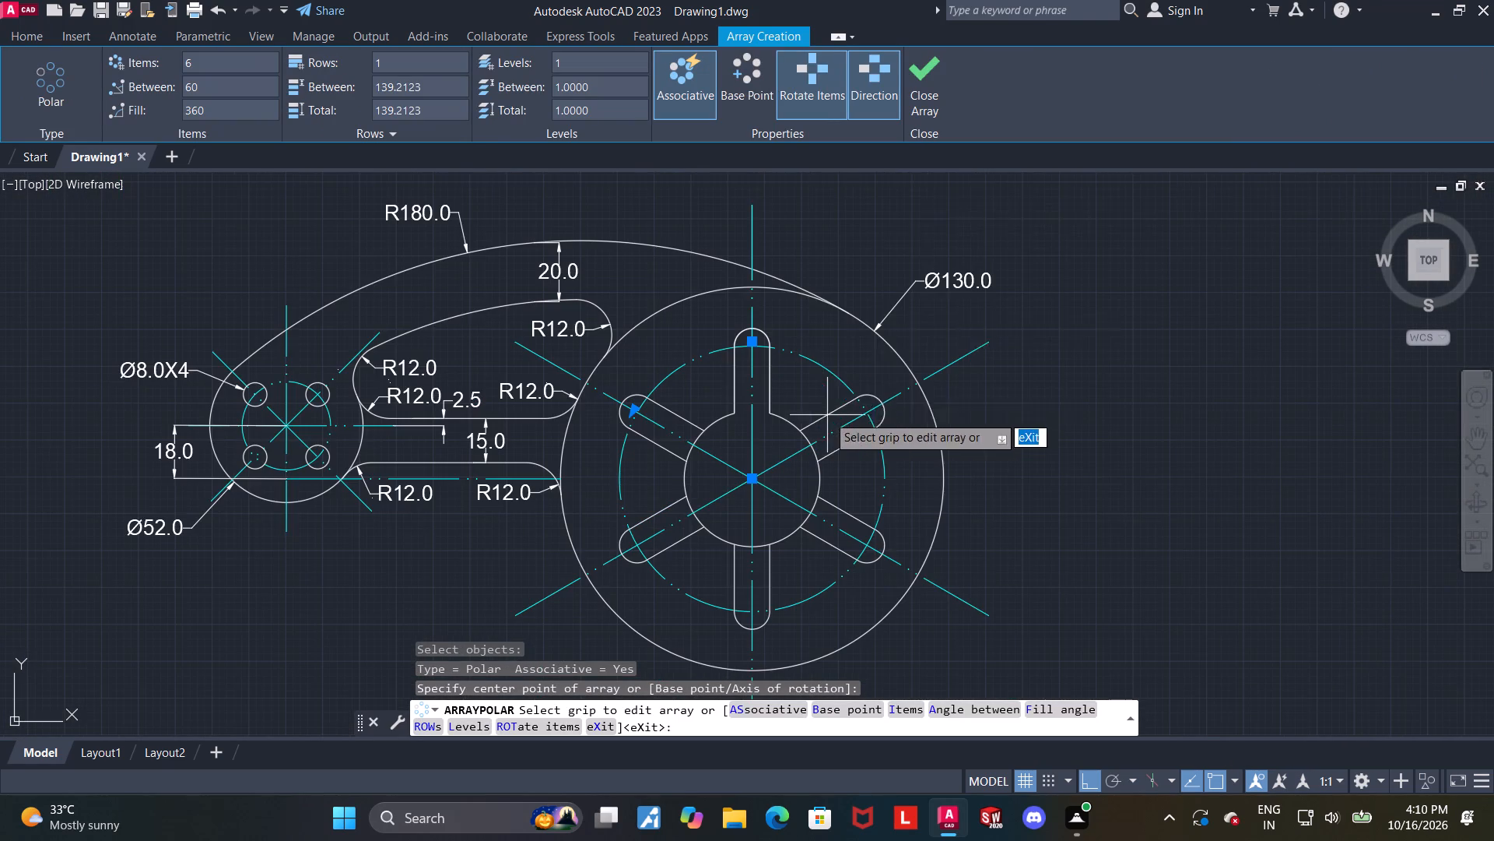
click(917, 69)
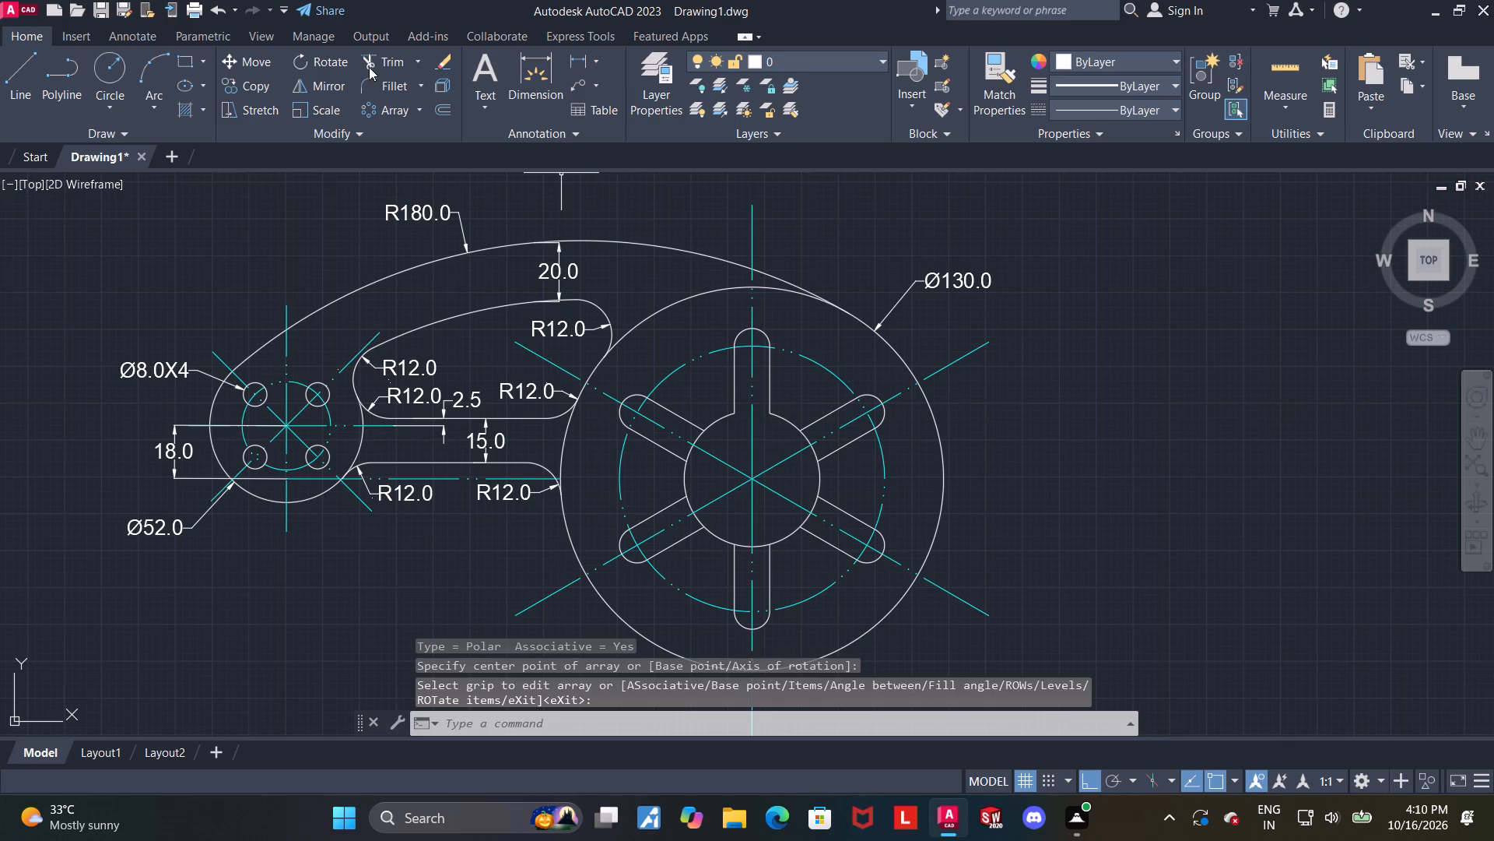
Trim the inner circle's arcs across the openings of the other five arrayed slots.
click(369, 67)
scroll(731, 481, up, 1)
click(661, 434)
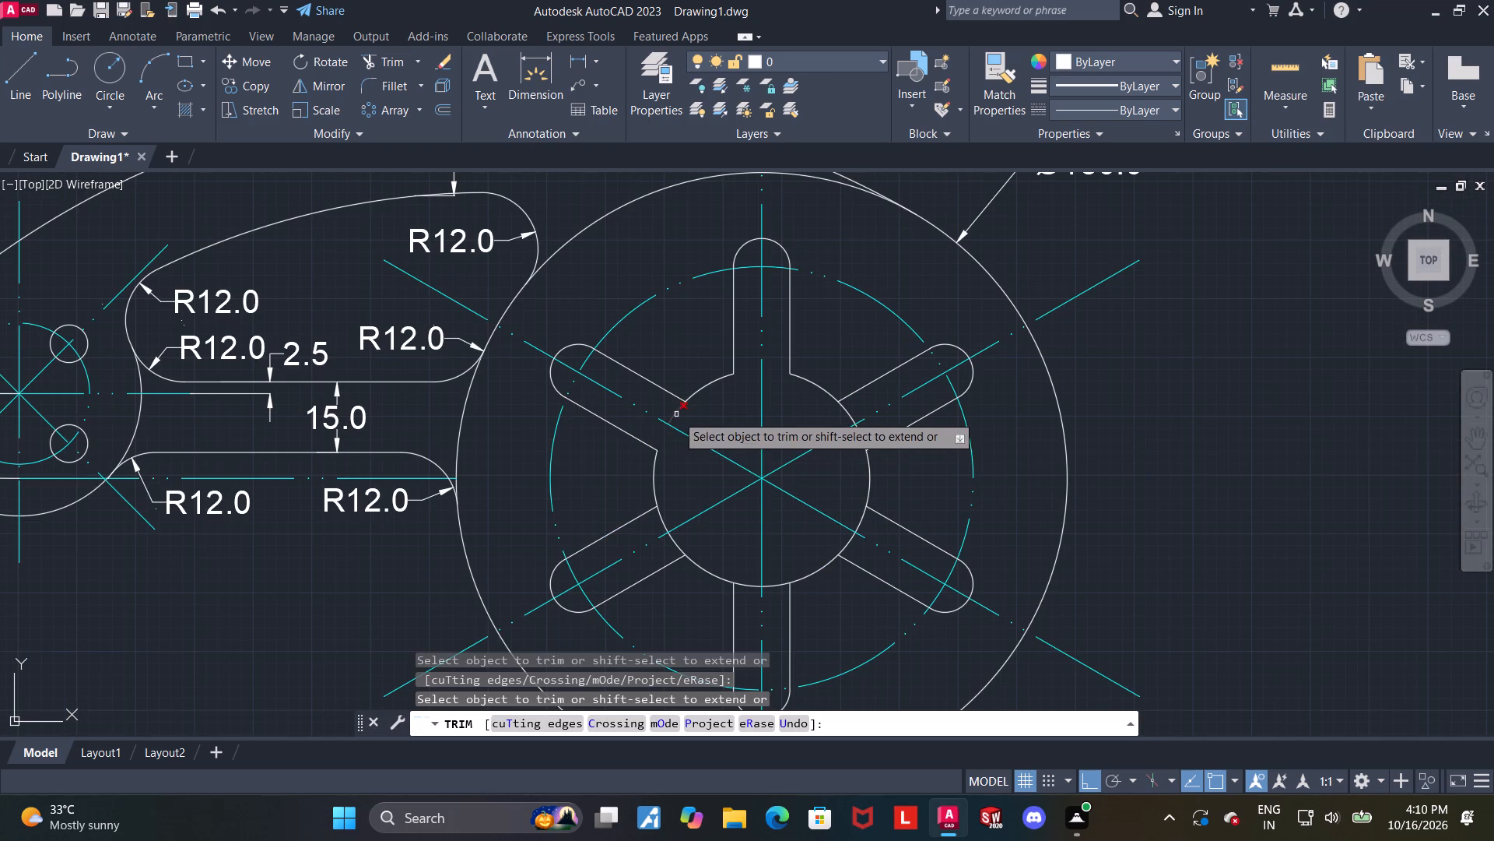
click(675, 414)
click(847, 407)
click(861, 438)
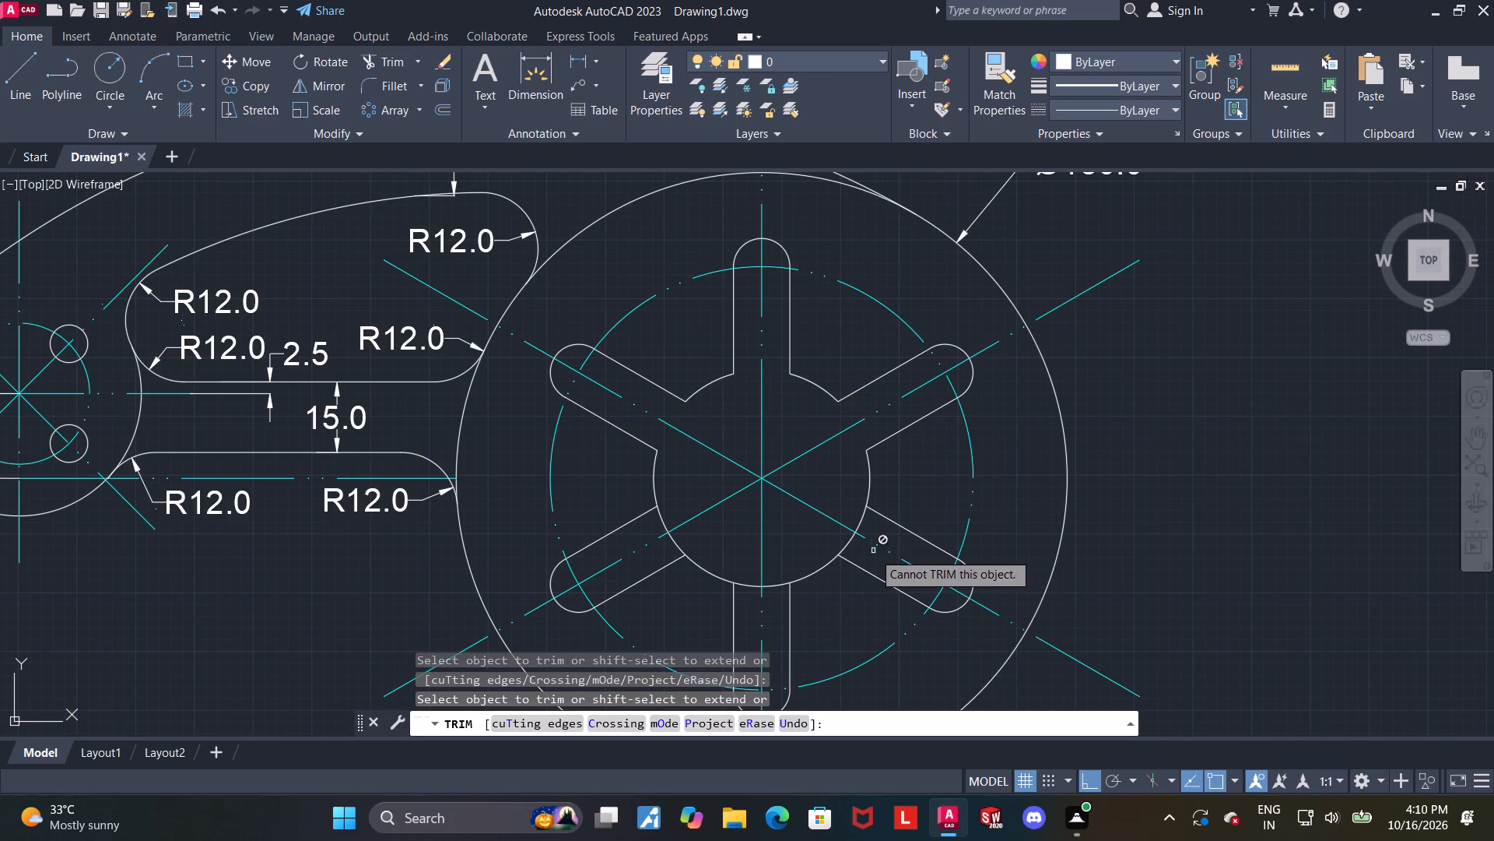
click(860, 524)
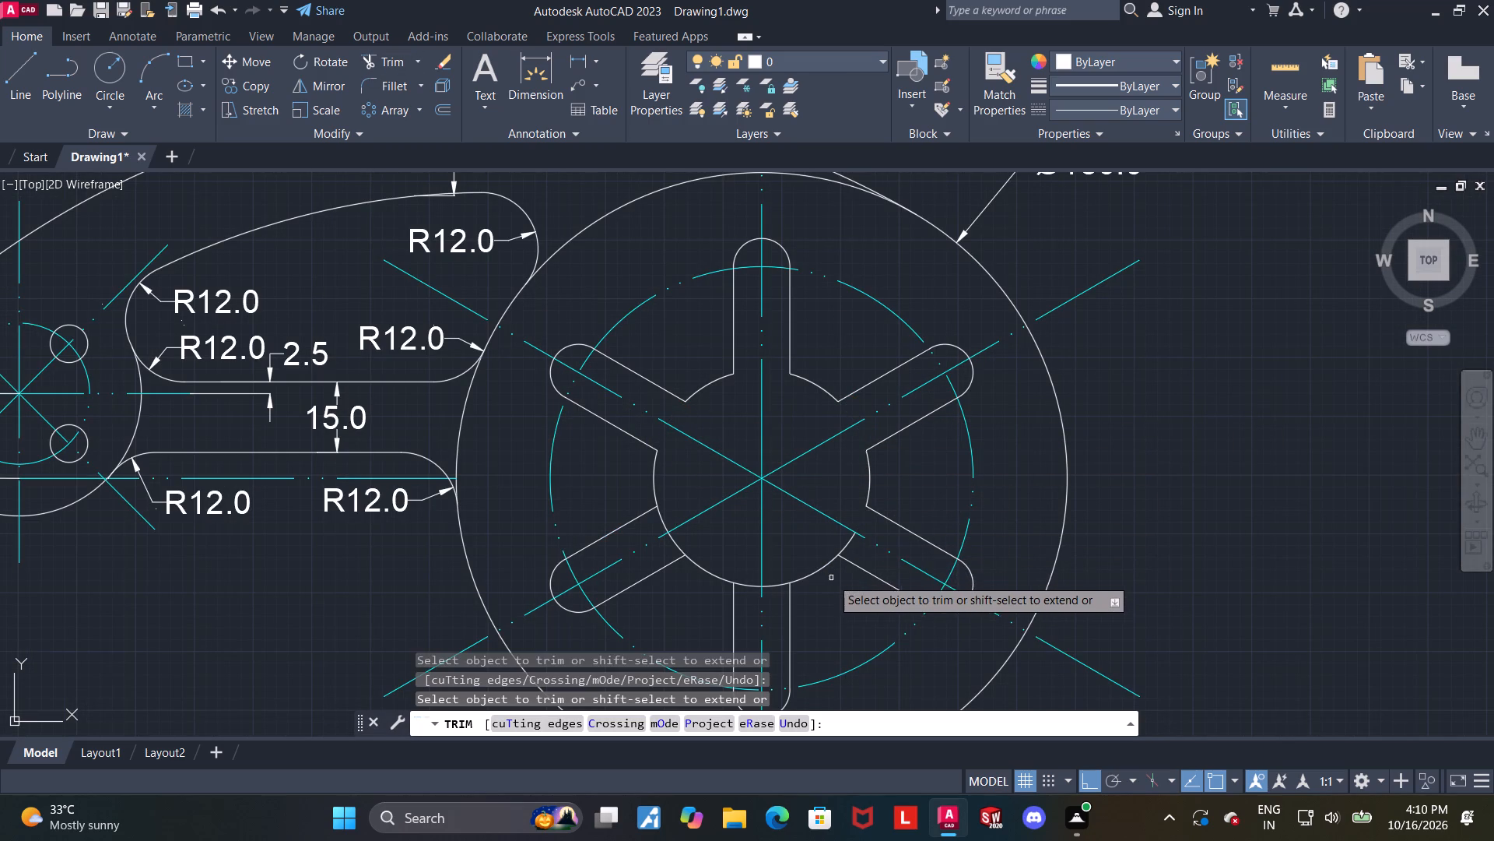
click(850, 544)
click(777, 587)
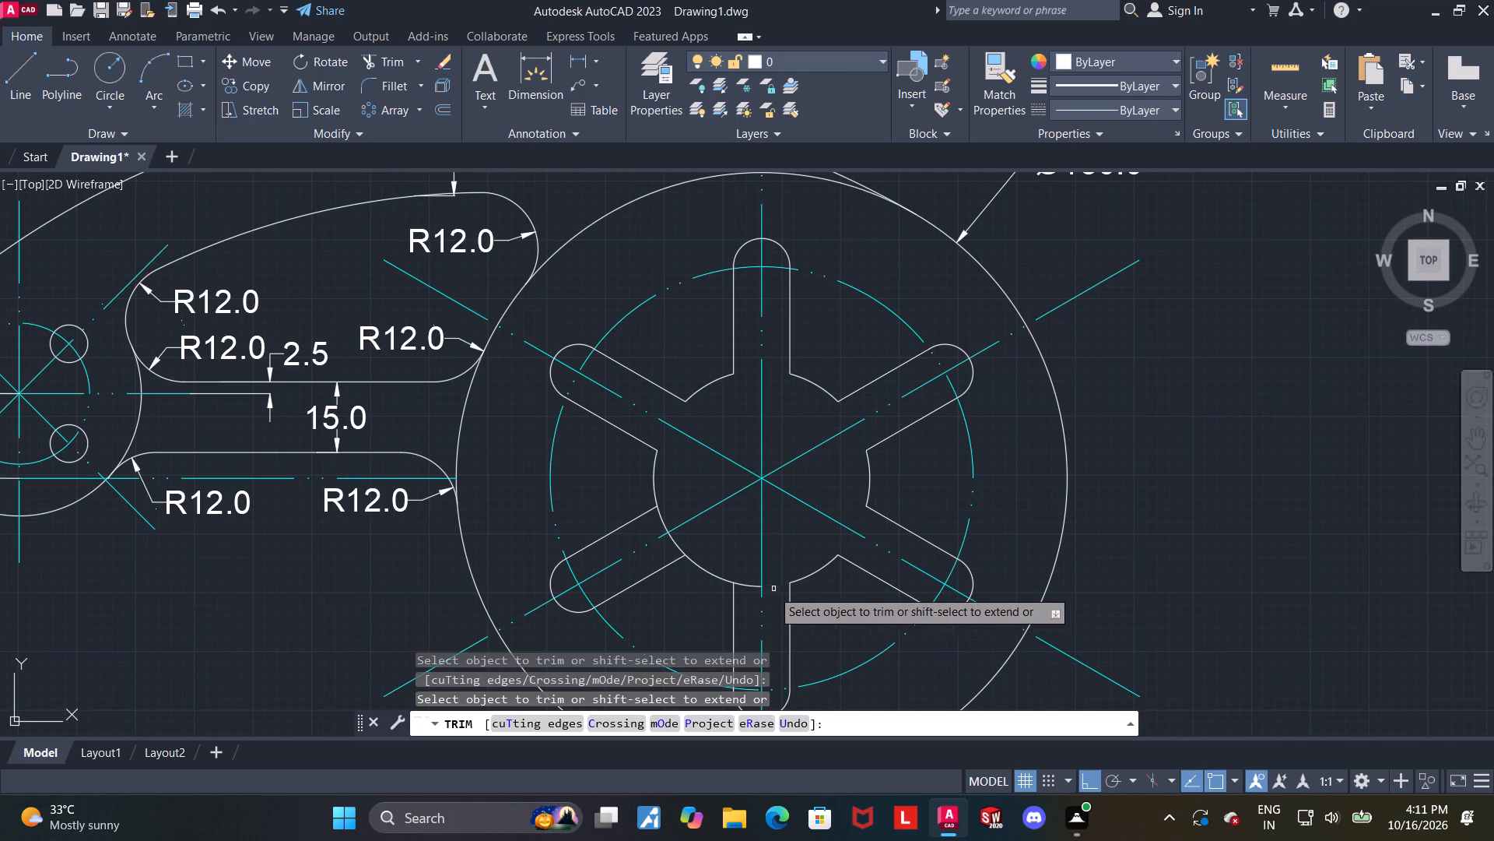
click(749, 586)
click(674, 544)
click(660, 517)
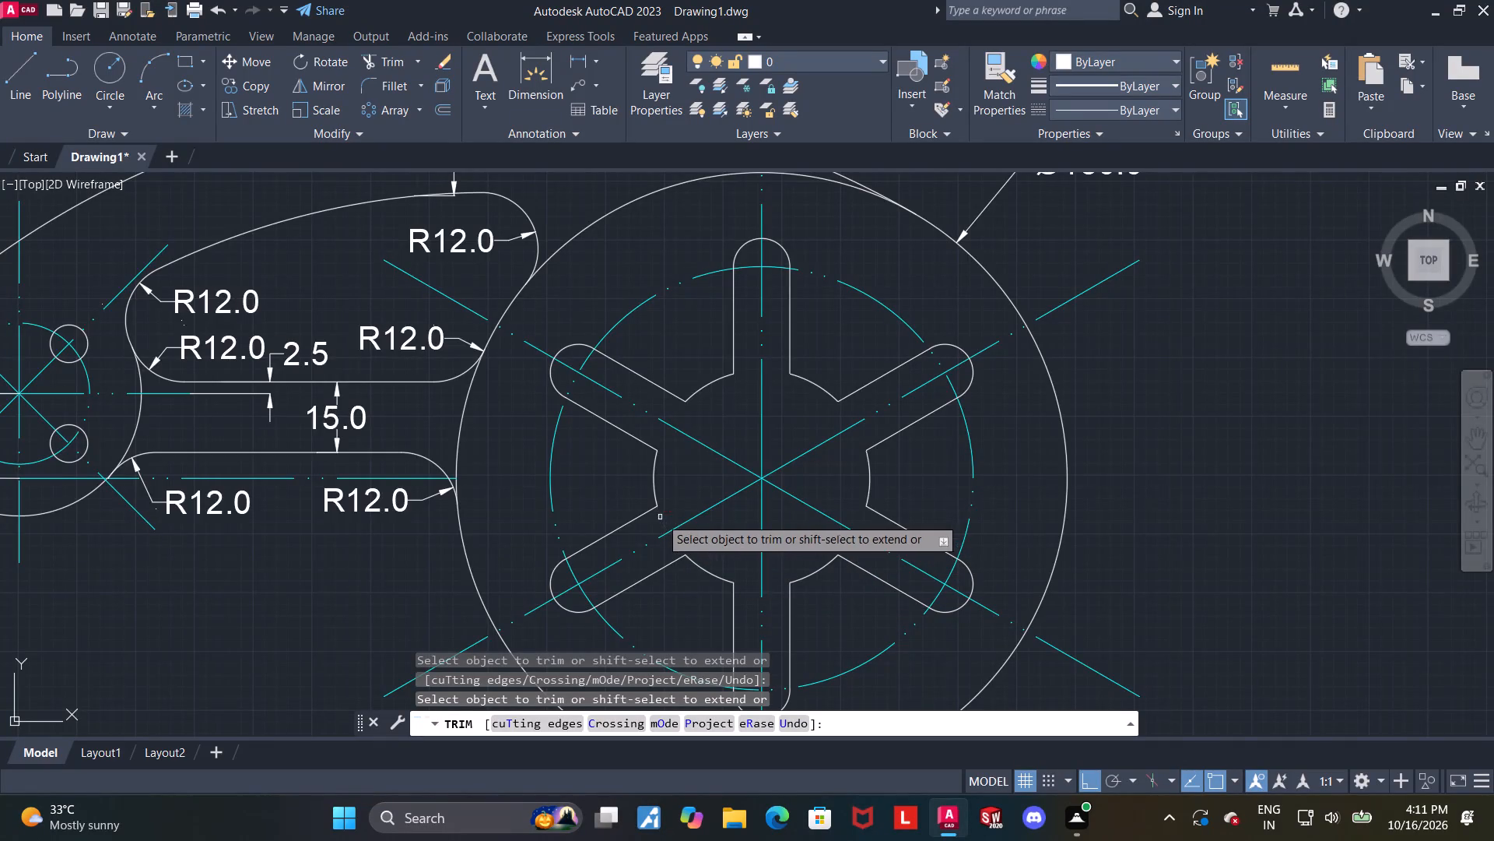
scroll(673, 516, down, 2)
middle_drag(872, 498, 980, 428)
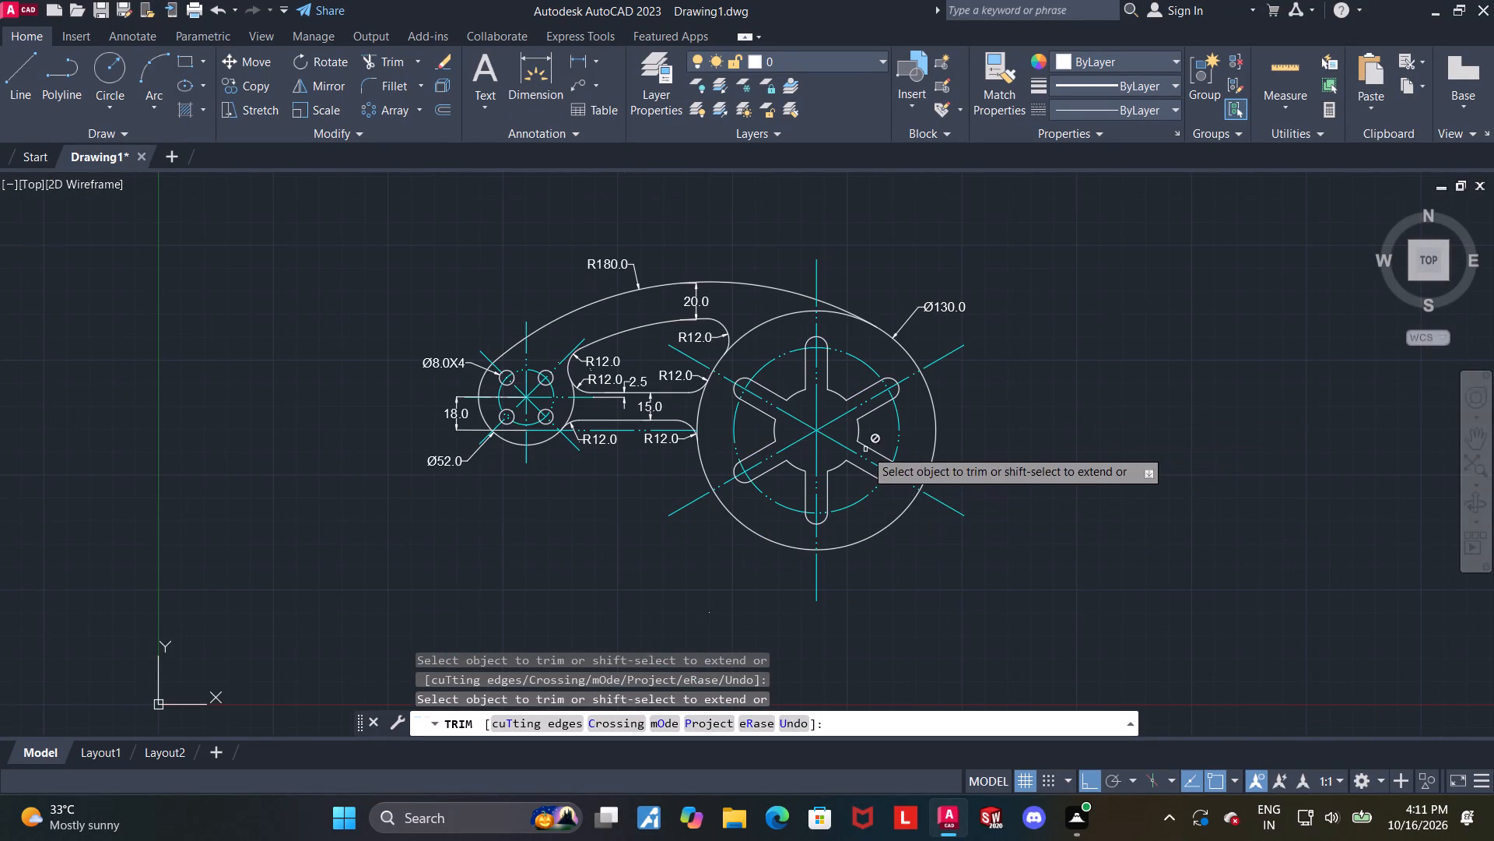
Undo the slot-opening trims and the six-item polar array, back to the single upper slot.
scroll(865, 449, up, 1)
middle_drag(1085, 456, 1057, 489)
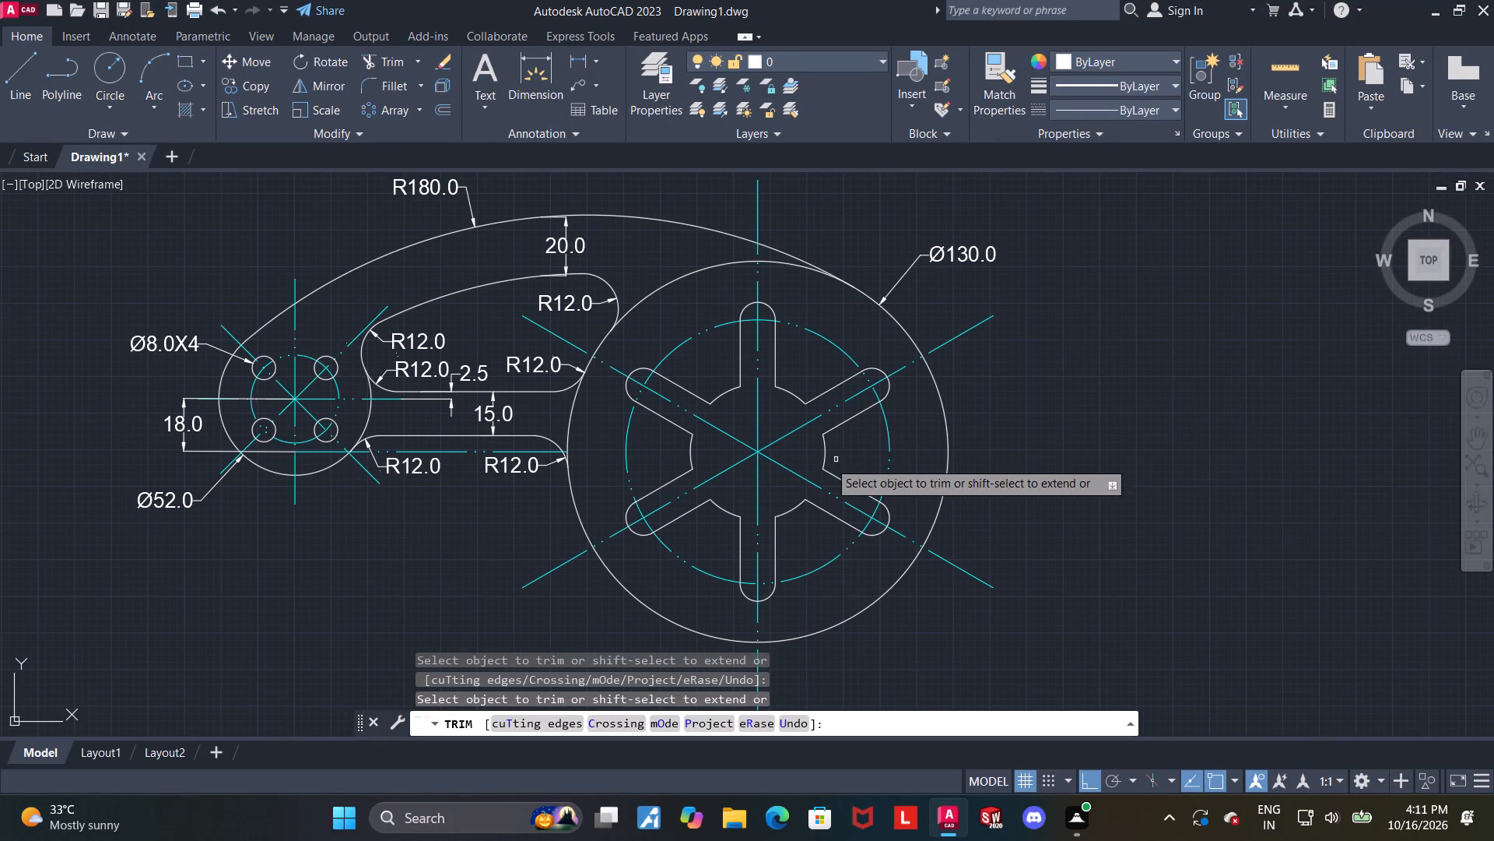
scroll(797, 459, down, 1)
scroll(797, 459, up, 1)
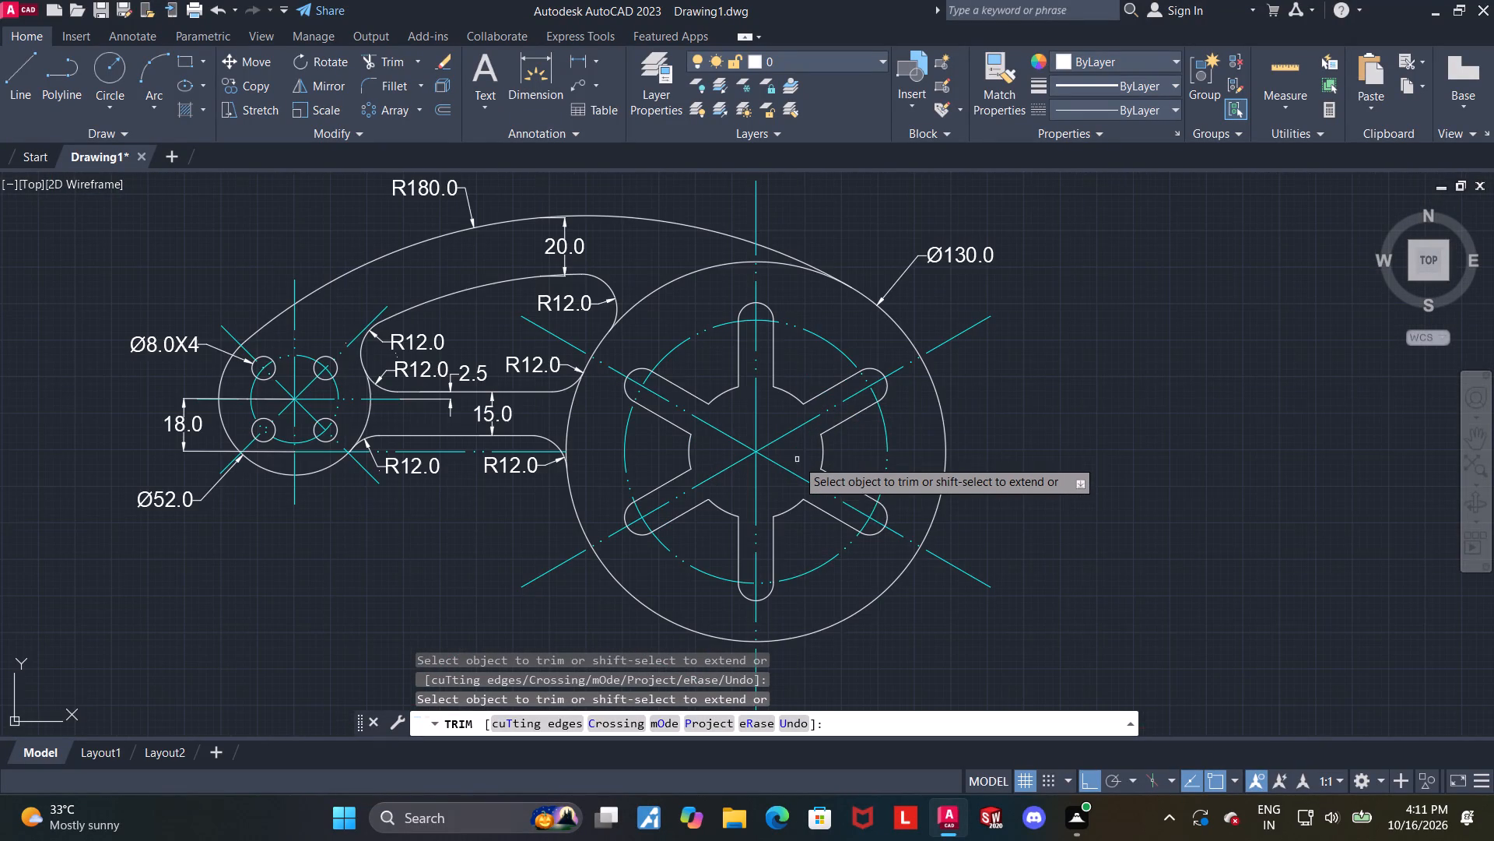
key(ctrl+x)
key(ctrl+z)
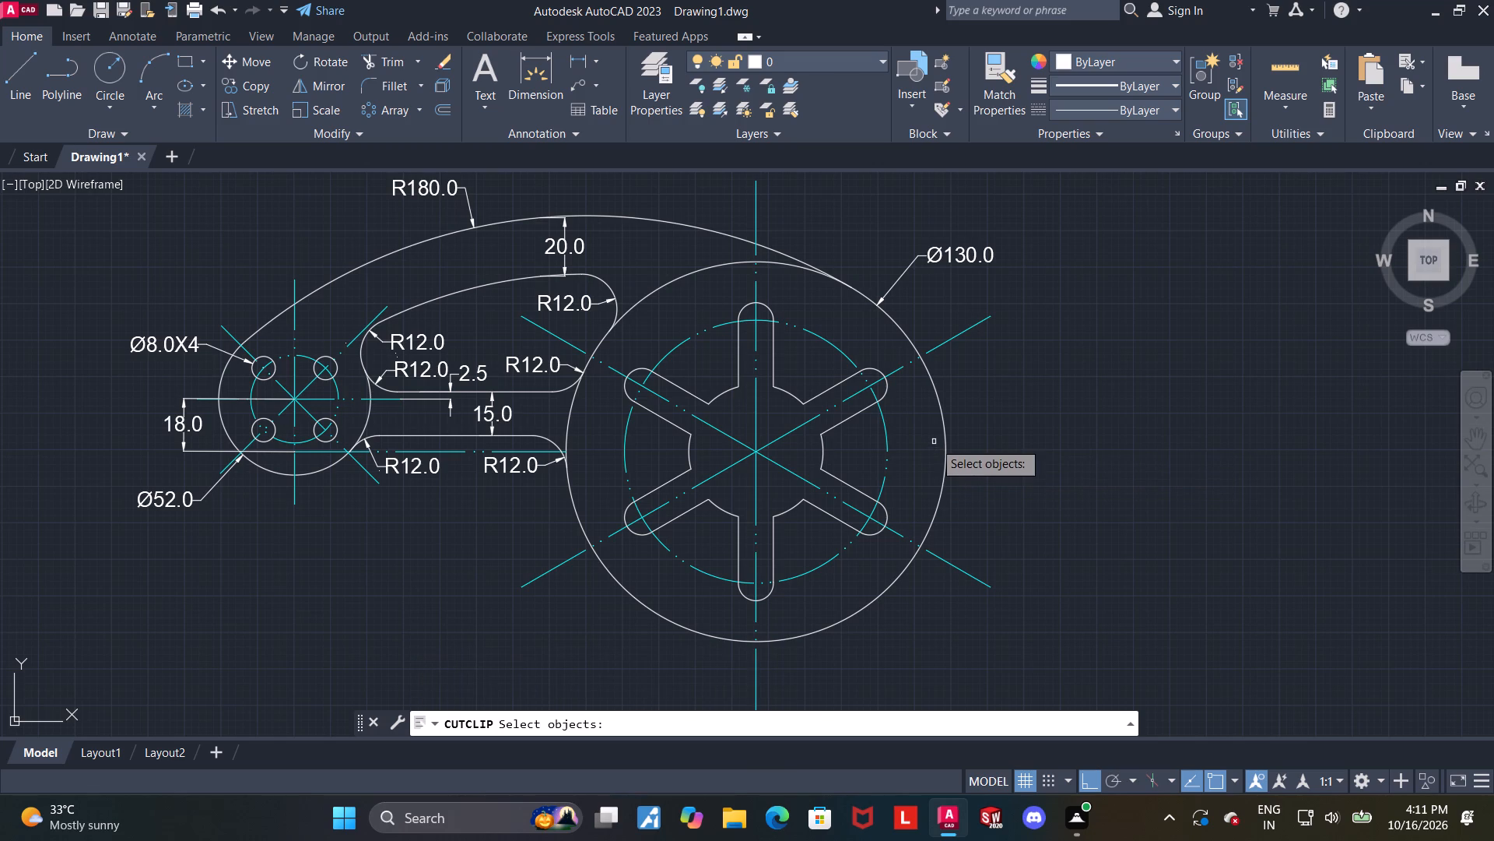
key(ctrl+z)
key(Escape)
key(ctrl+z)
key(ctrl+z)
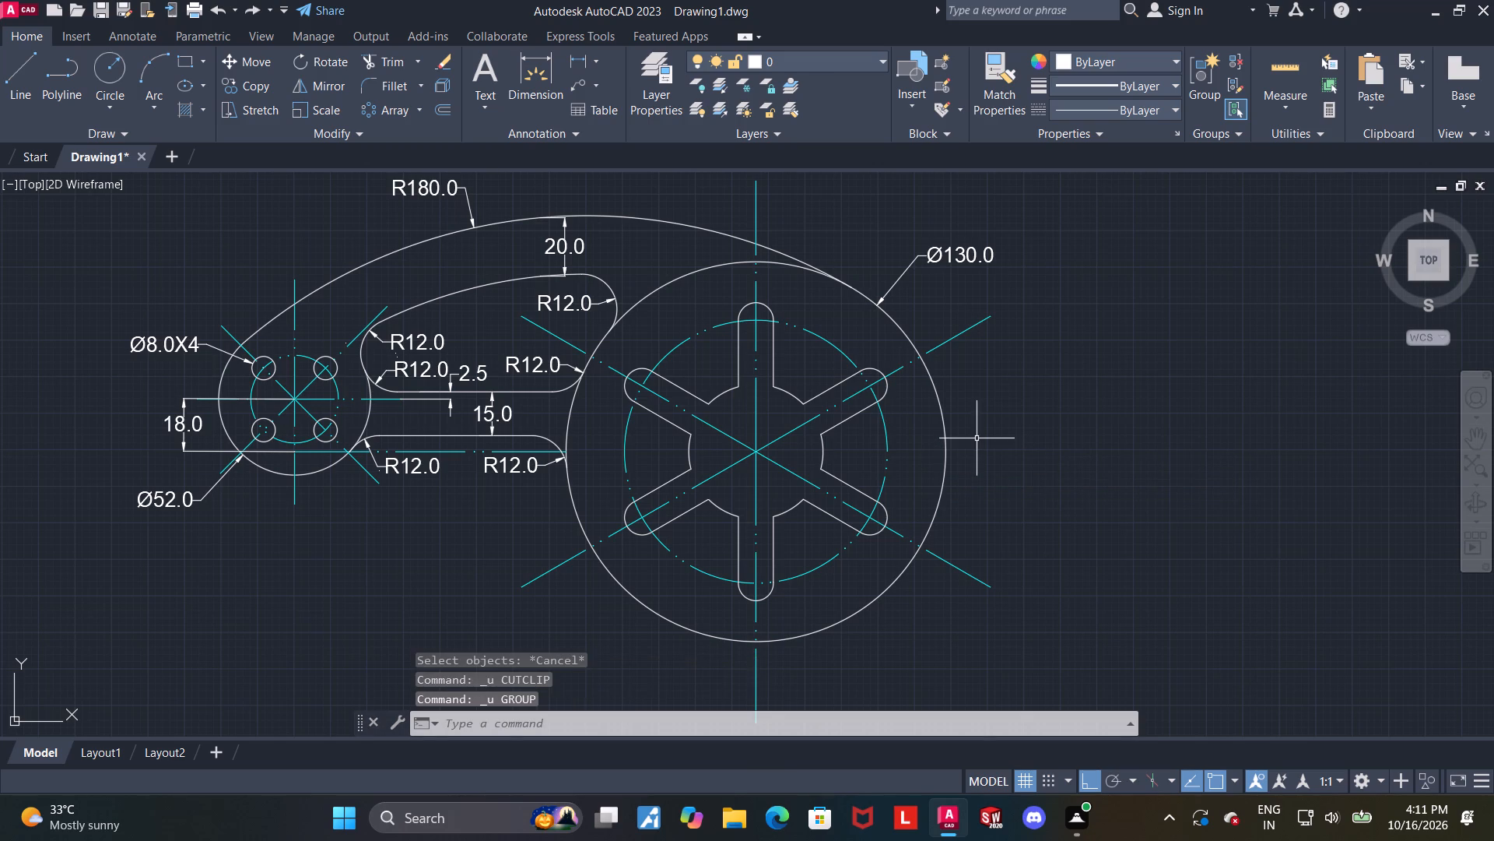
key(ctrl+z)
key(ctrl+z)
middle_drag(977, 438, 1014, 347)
key(Escape)
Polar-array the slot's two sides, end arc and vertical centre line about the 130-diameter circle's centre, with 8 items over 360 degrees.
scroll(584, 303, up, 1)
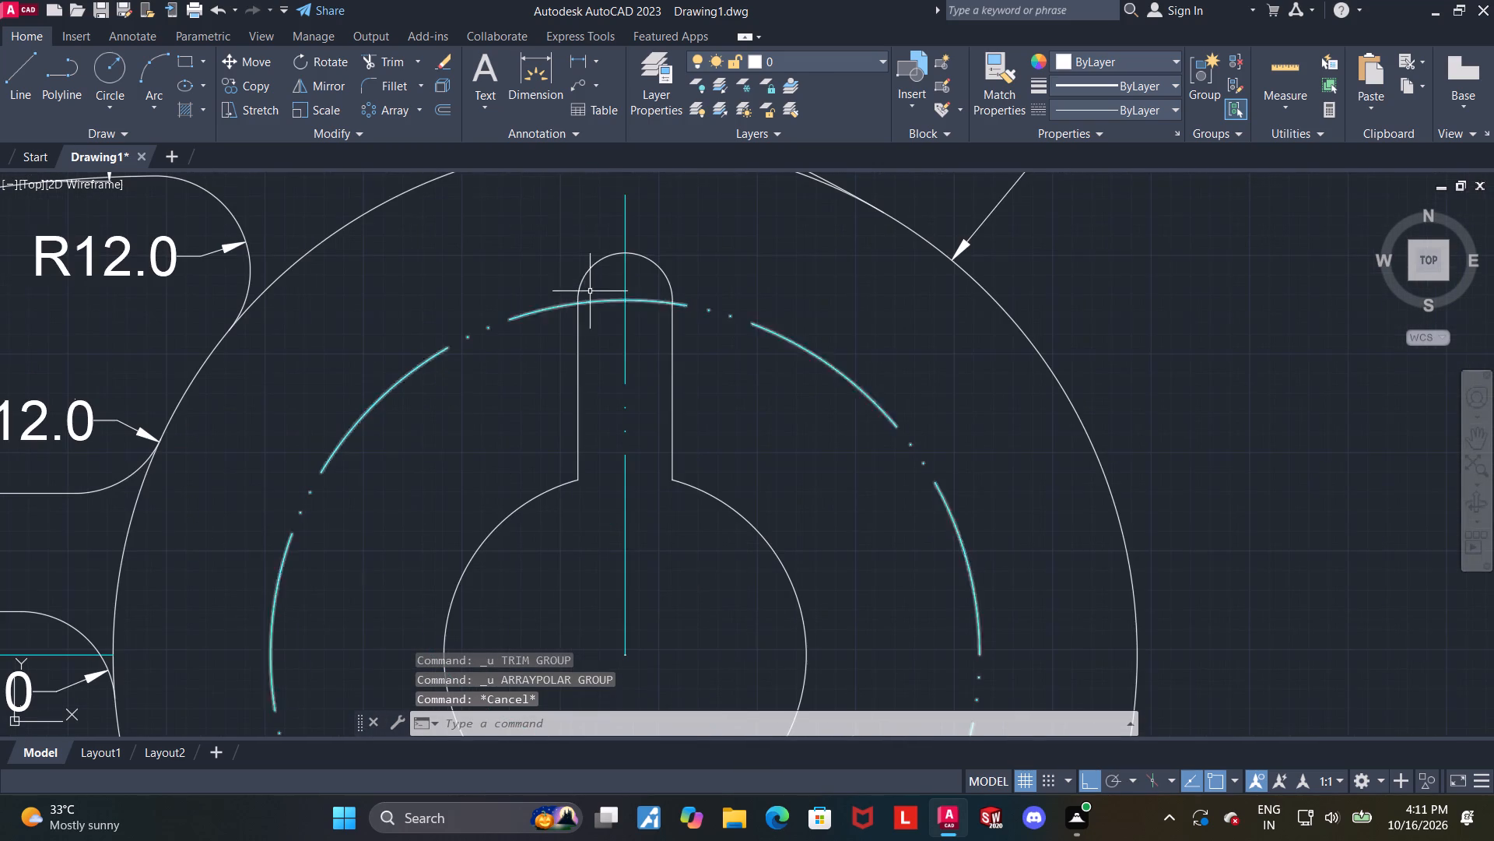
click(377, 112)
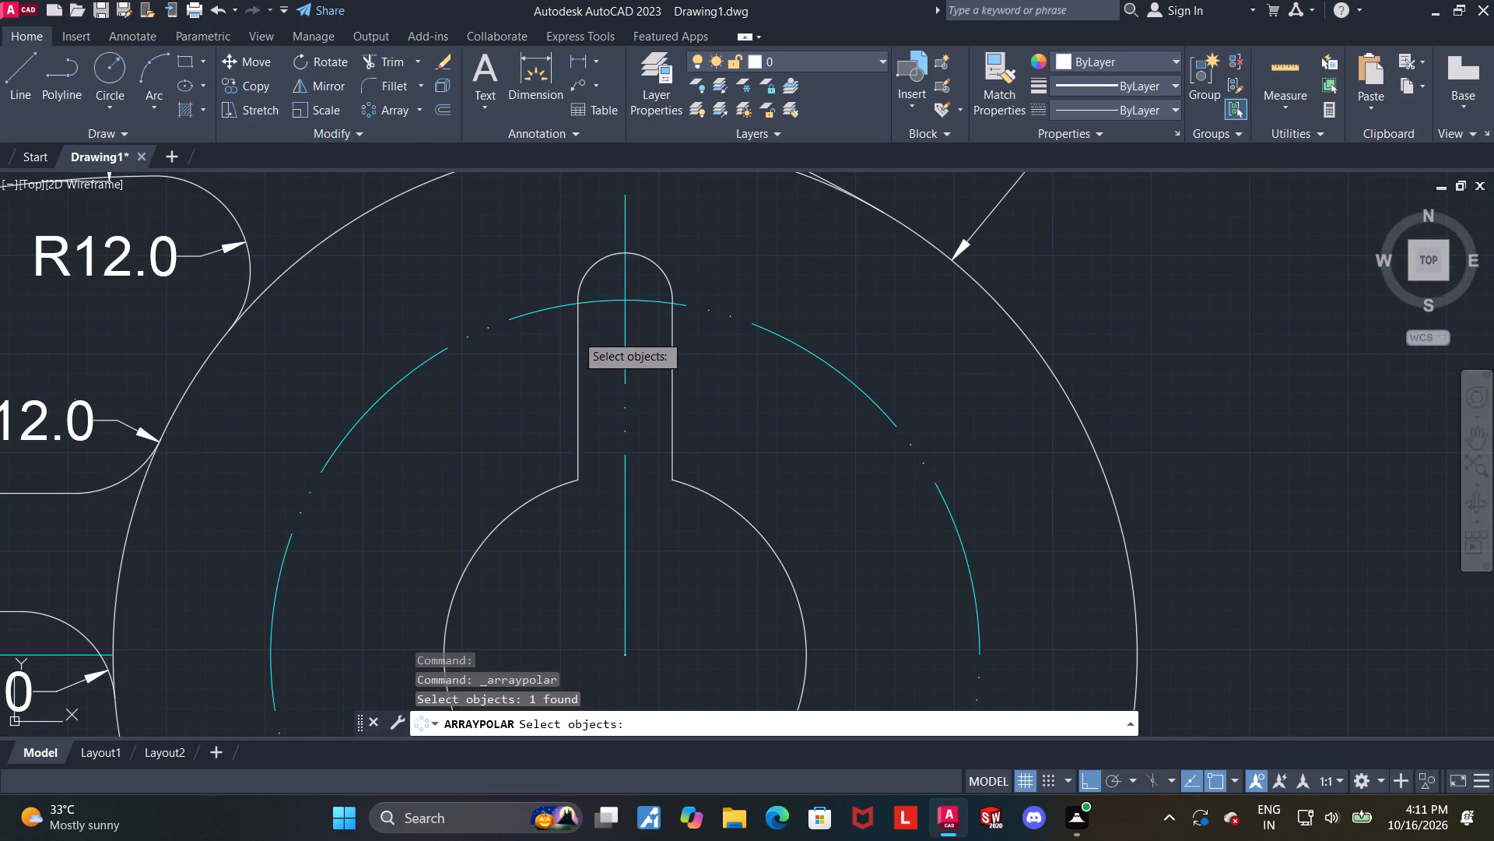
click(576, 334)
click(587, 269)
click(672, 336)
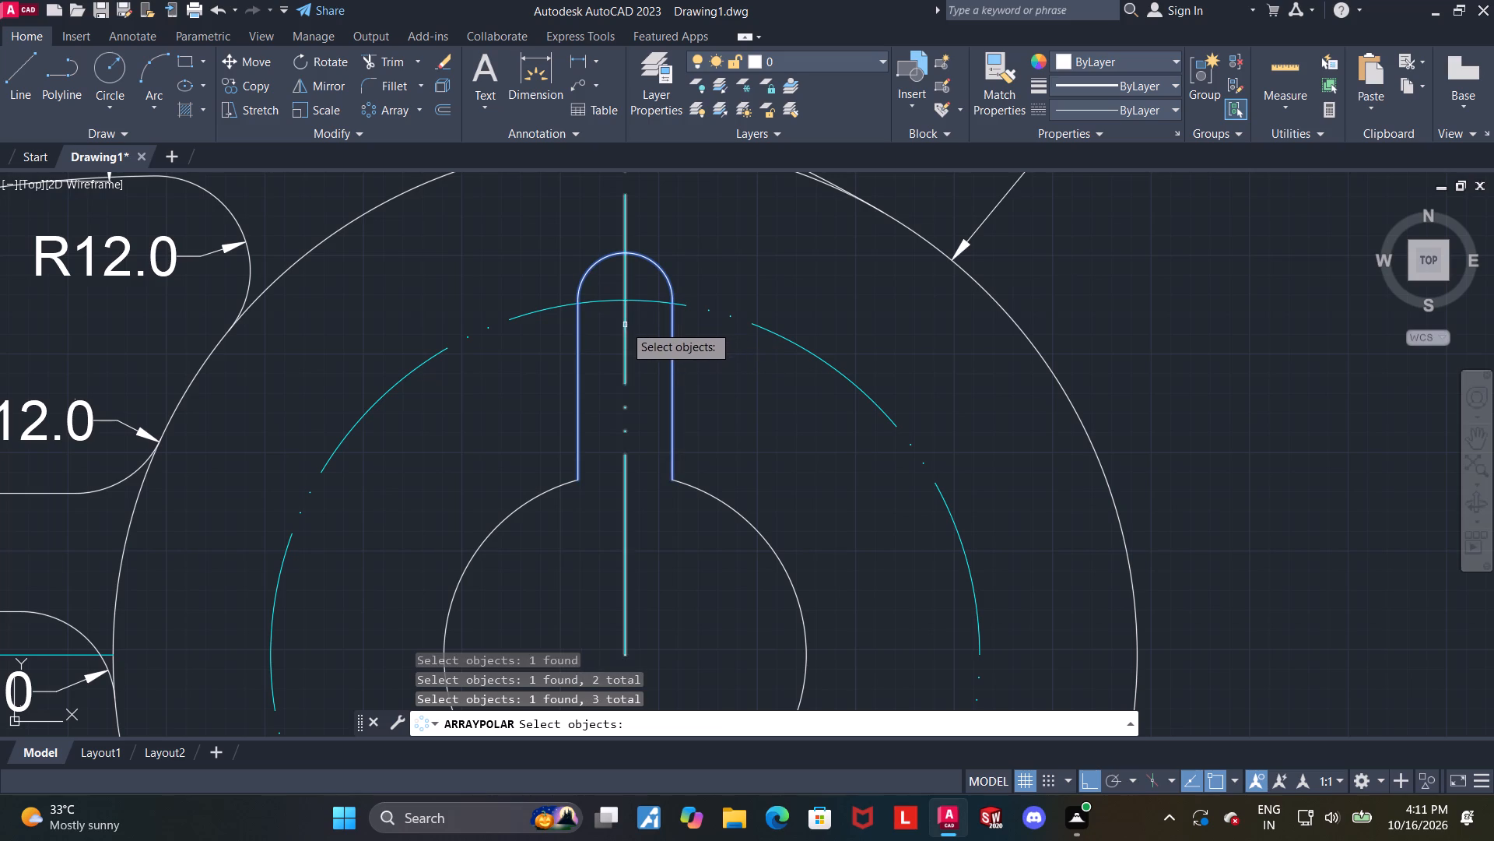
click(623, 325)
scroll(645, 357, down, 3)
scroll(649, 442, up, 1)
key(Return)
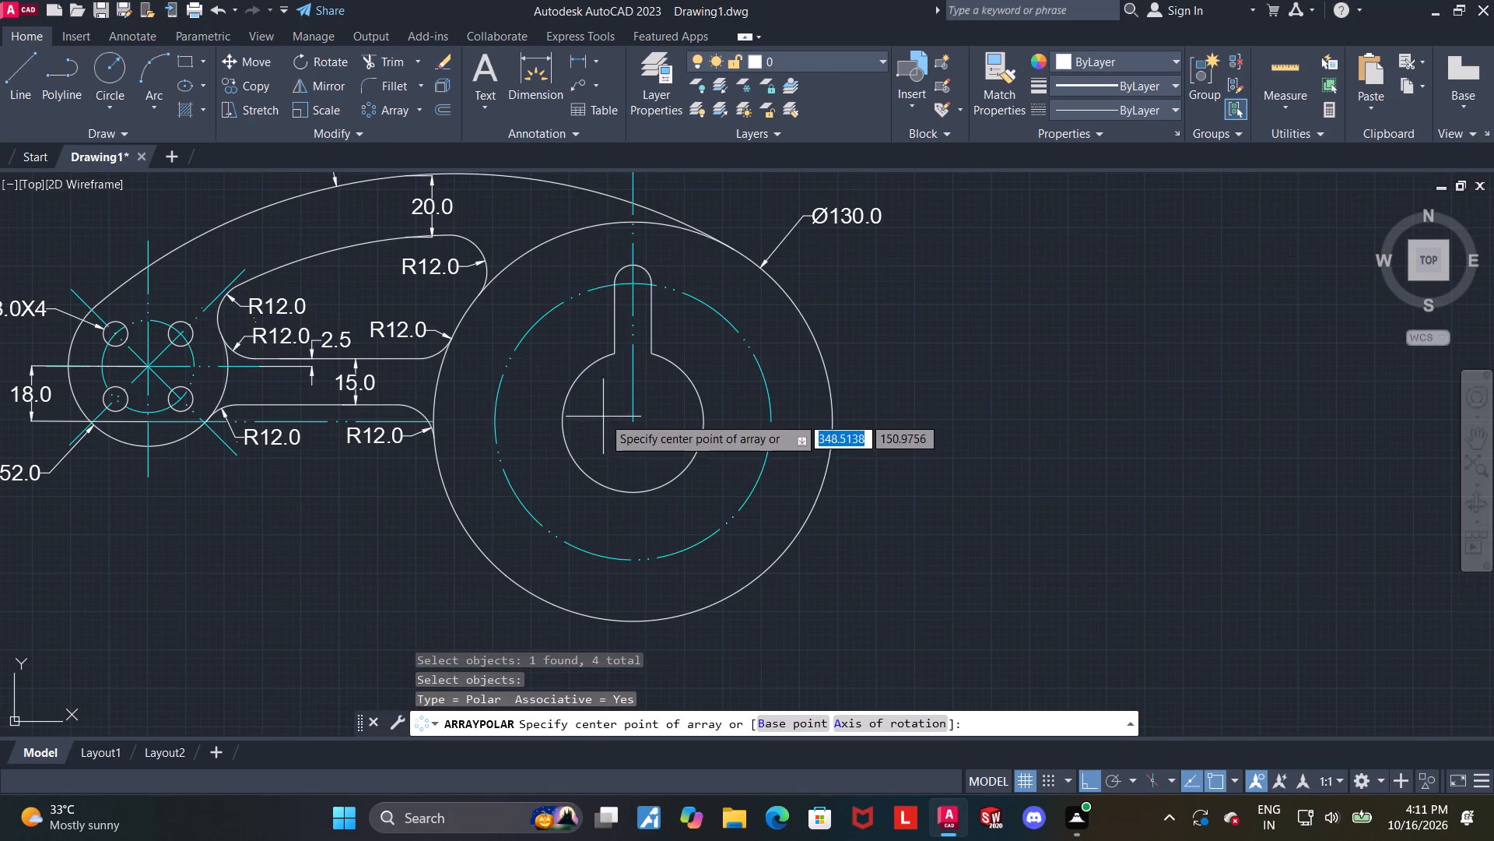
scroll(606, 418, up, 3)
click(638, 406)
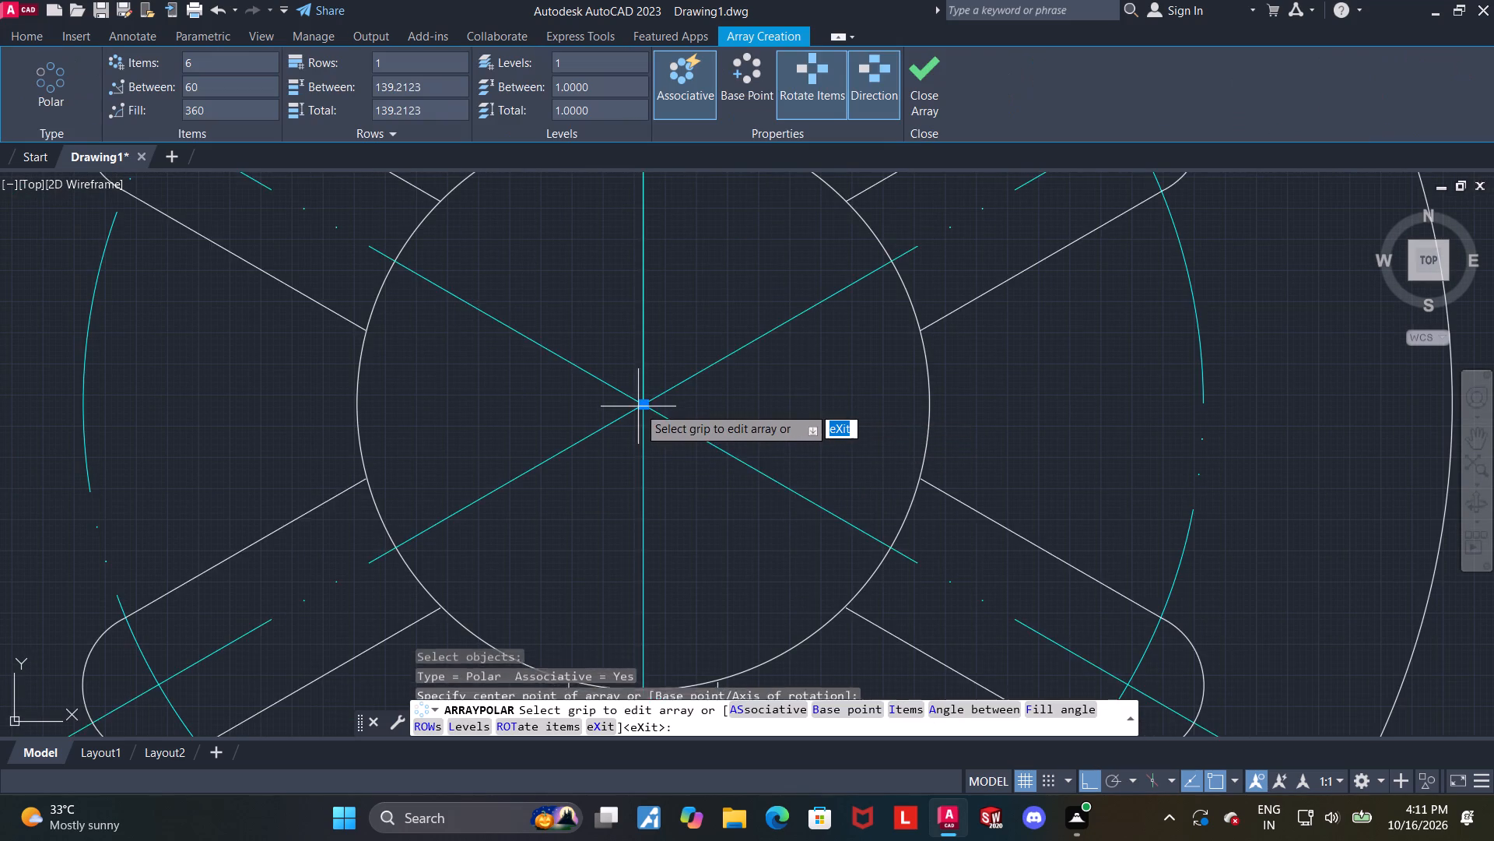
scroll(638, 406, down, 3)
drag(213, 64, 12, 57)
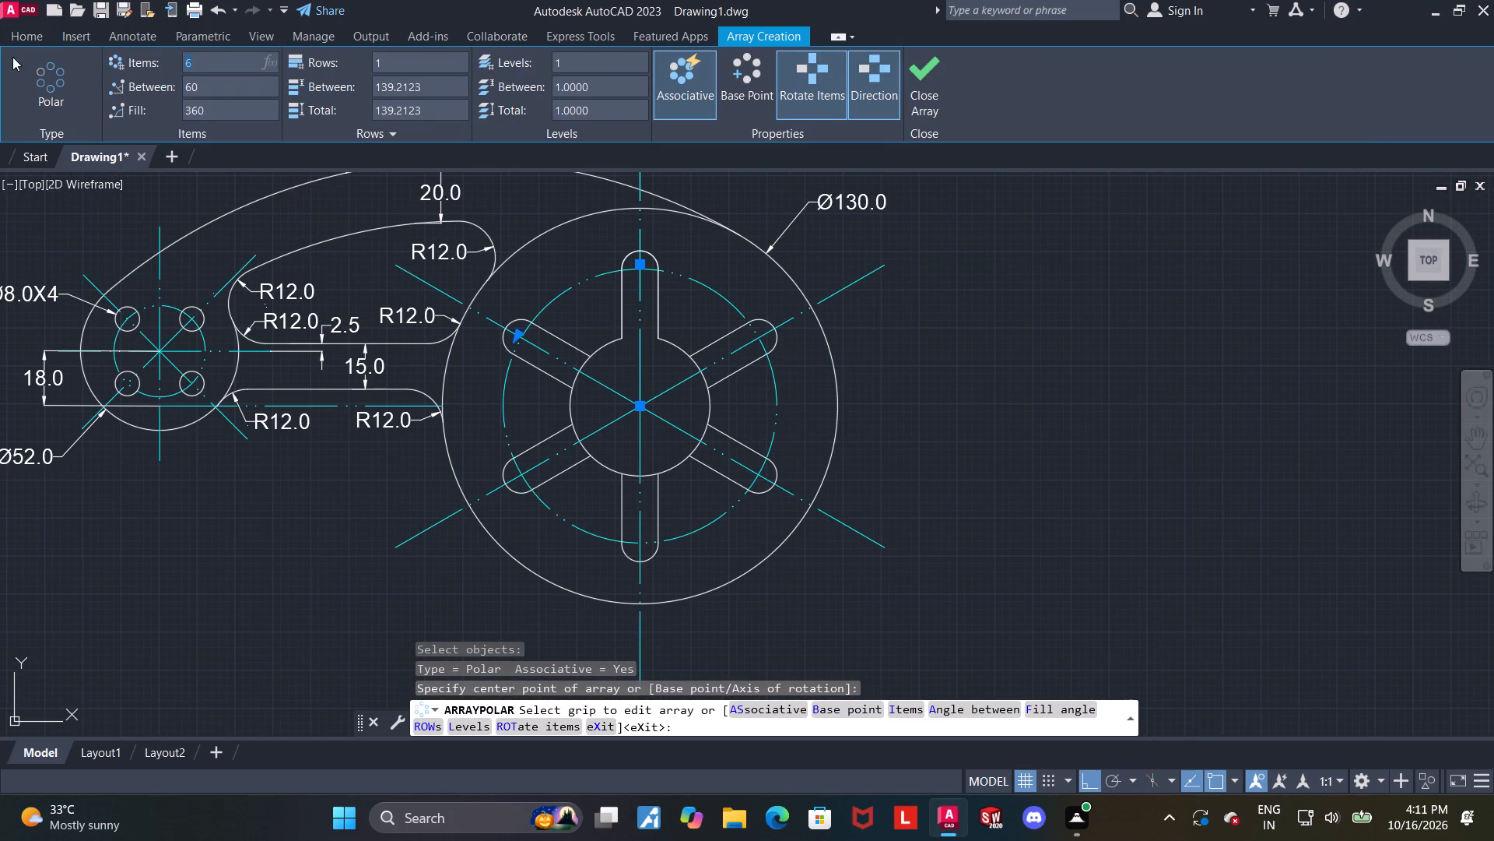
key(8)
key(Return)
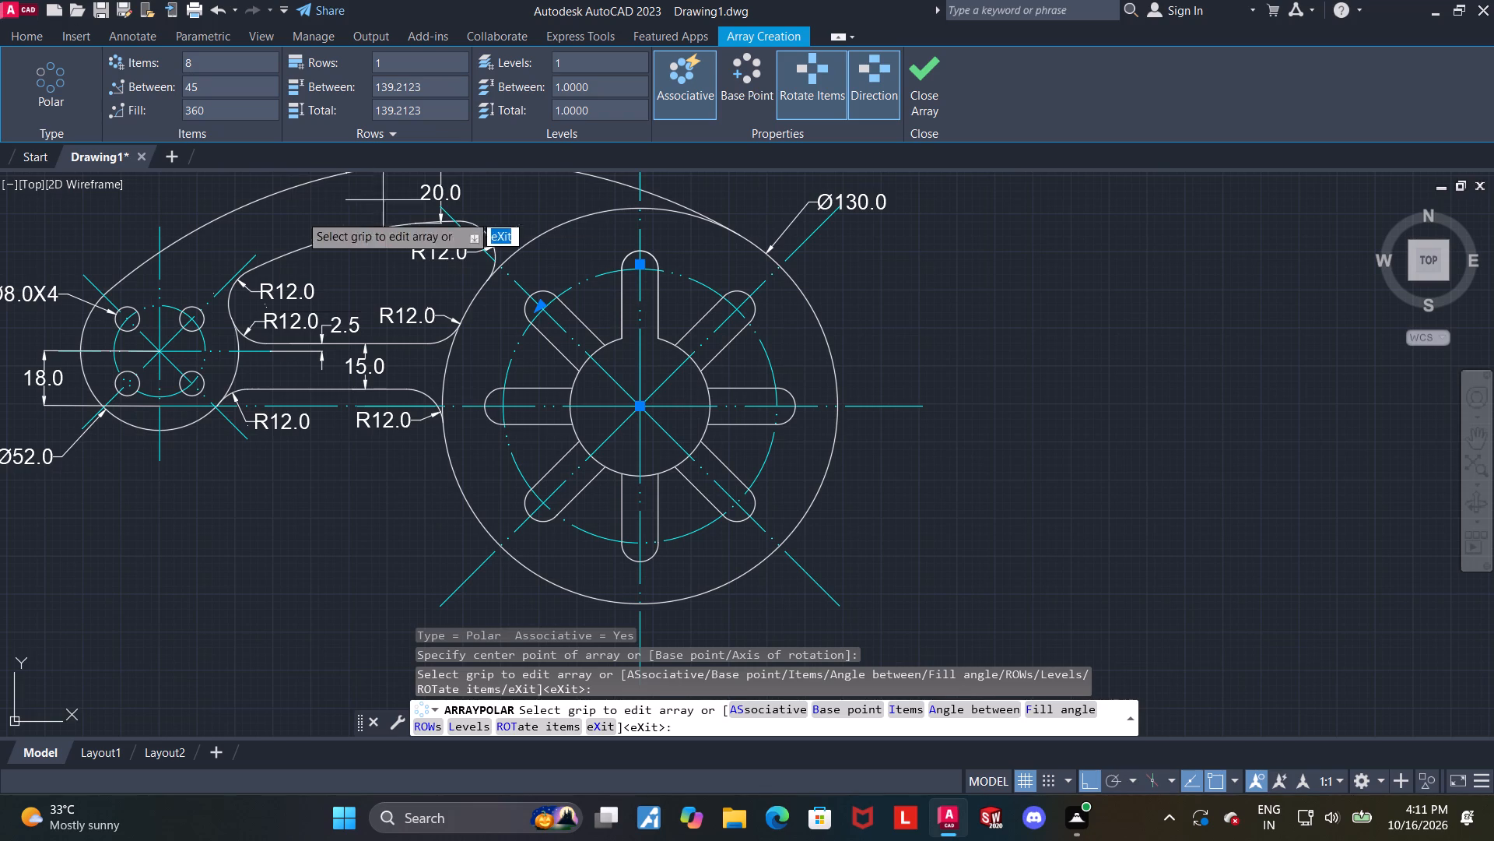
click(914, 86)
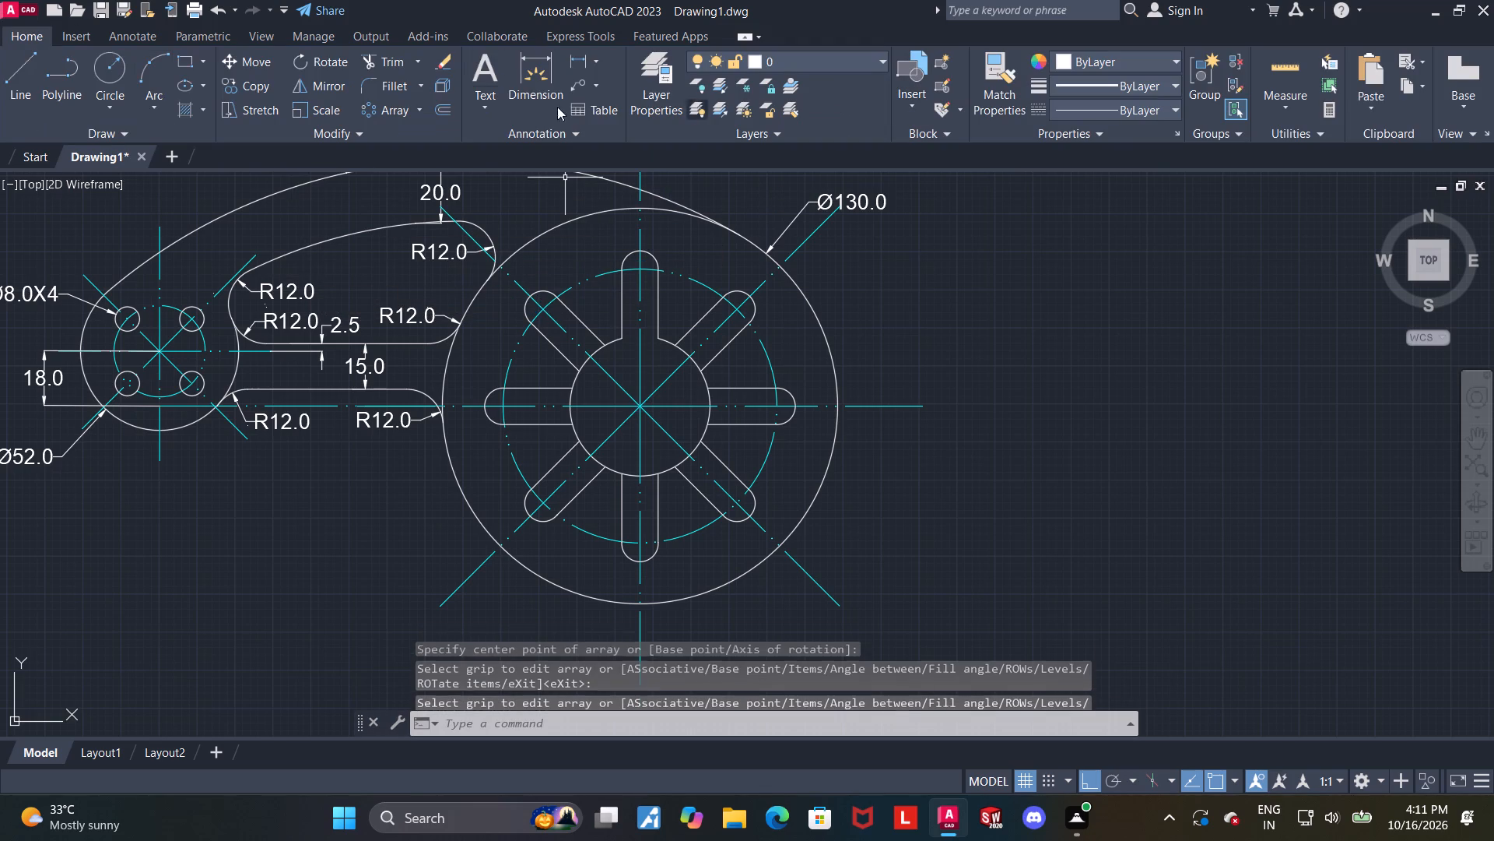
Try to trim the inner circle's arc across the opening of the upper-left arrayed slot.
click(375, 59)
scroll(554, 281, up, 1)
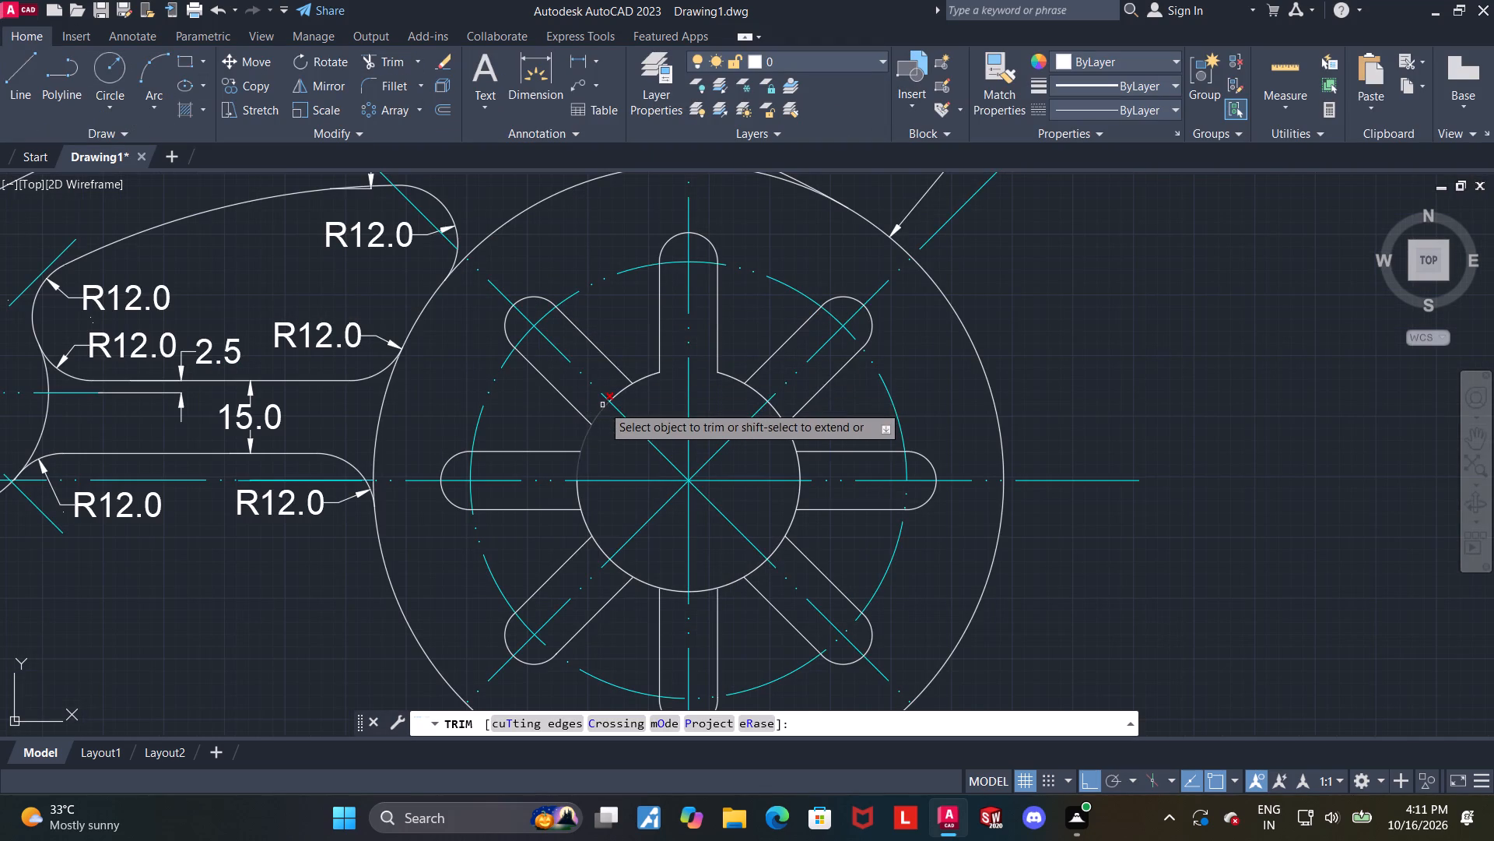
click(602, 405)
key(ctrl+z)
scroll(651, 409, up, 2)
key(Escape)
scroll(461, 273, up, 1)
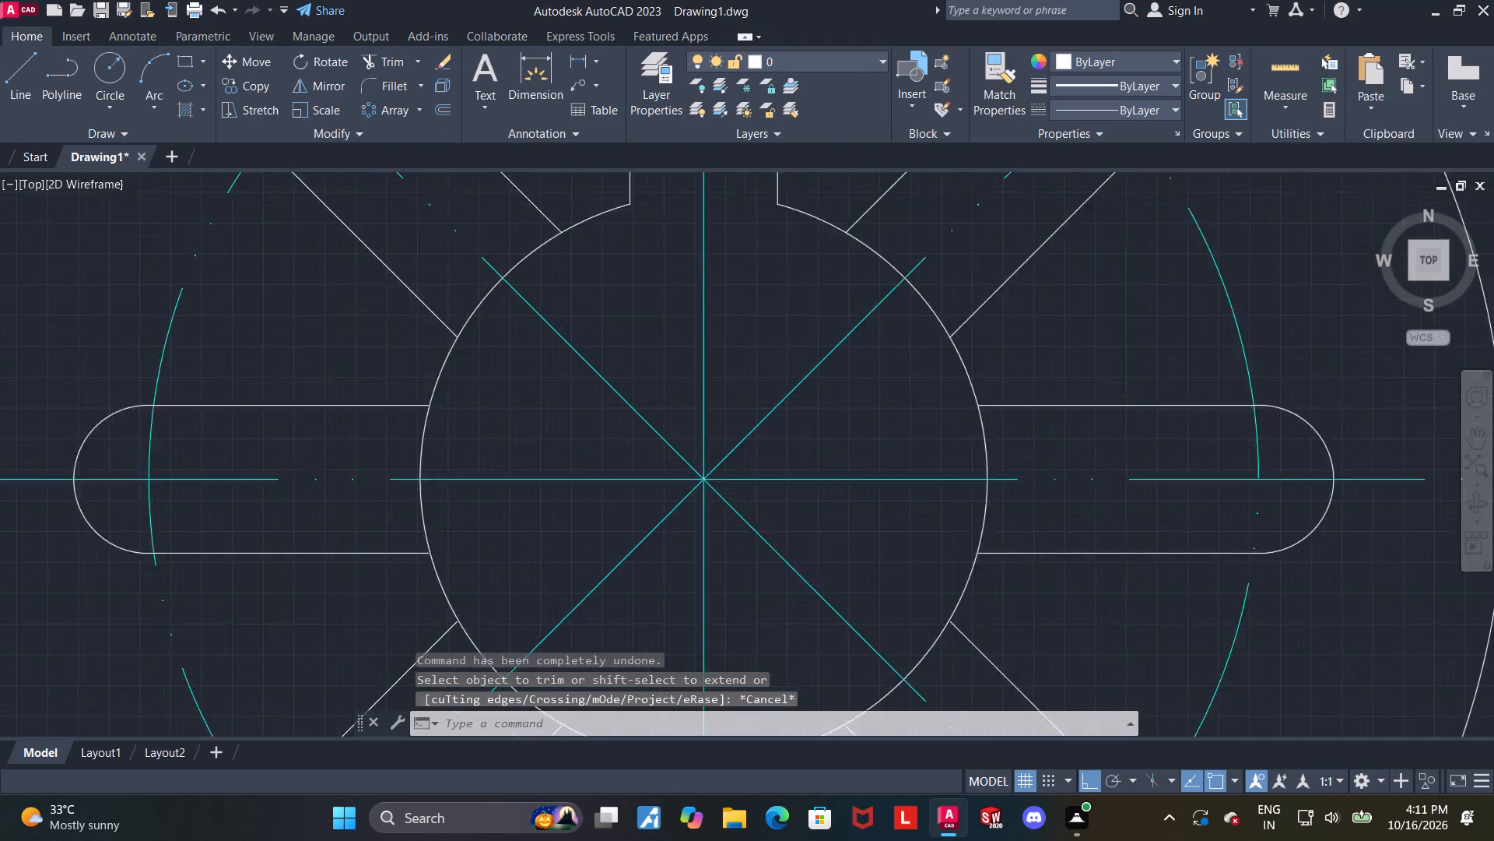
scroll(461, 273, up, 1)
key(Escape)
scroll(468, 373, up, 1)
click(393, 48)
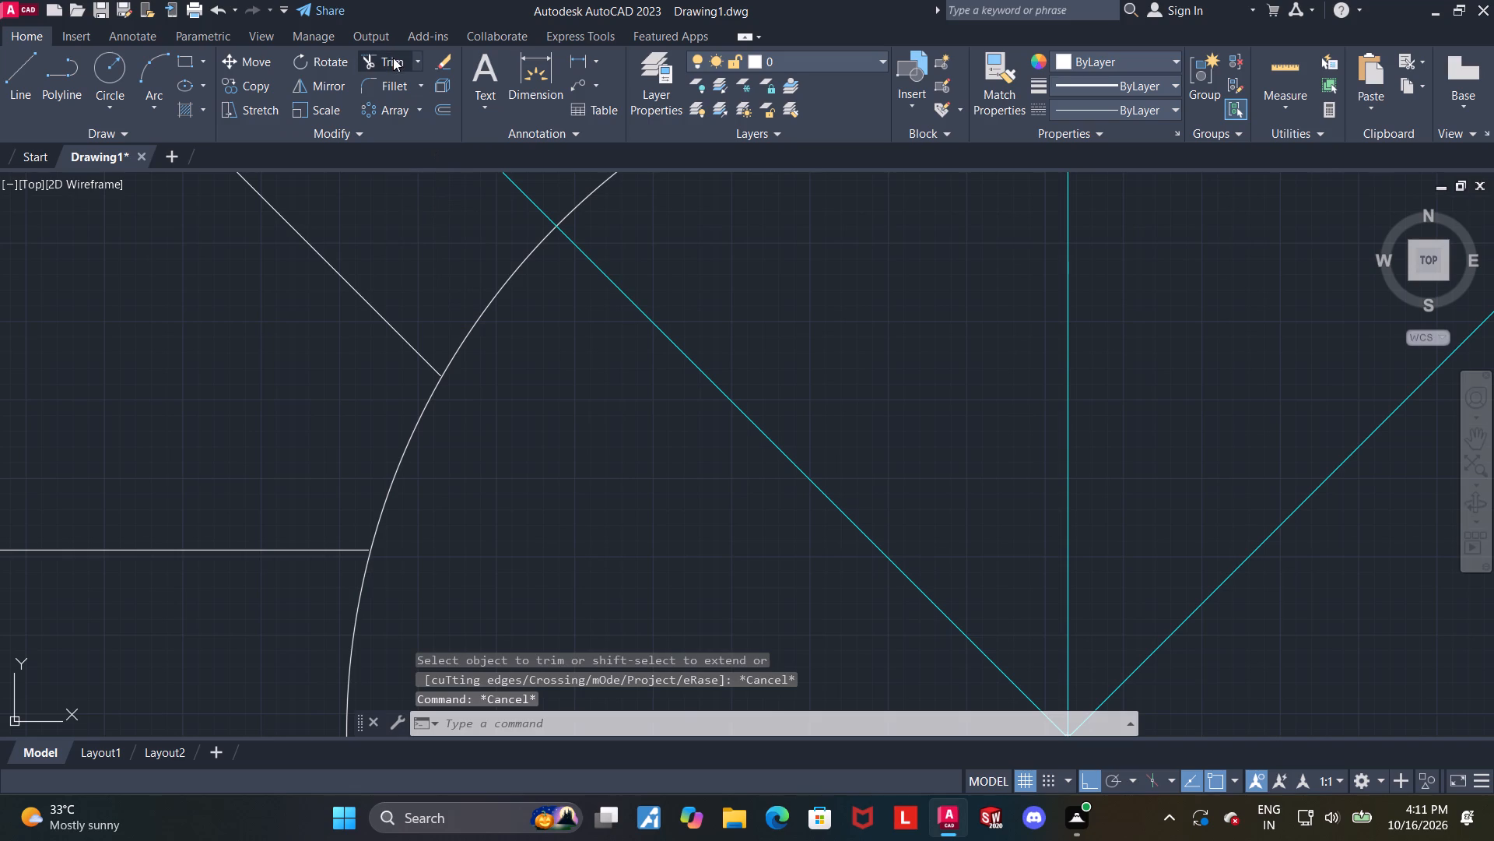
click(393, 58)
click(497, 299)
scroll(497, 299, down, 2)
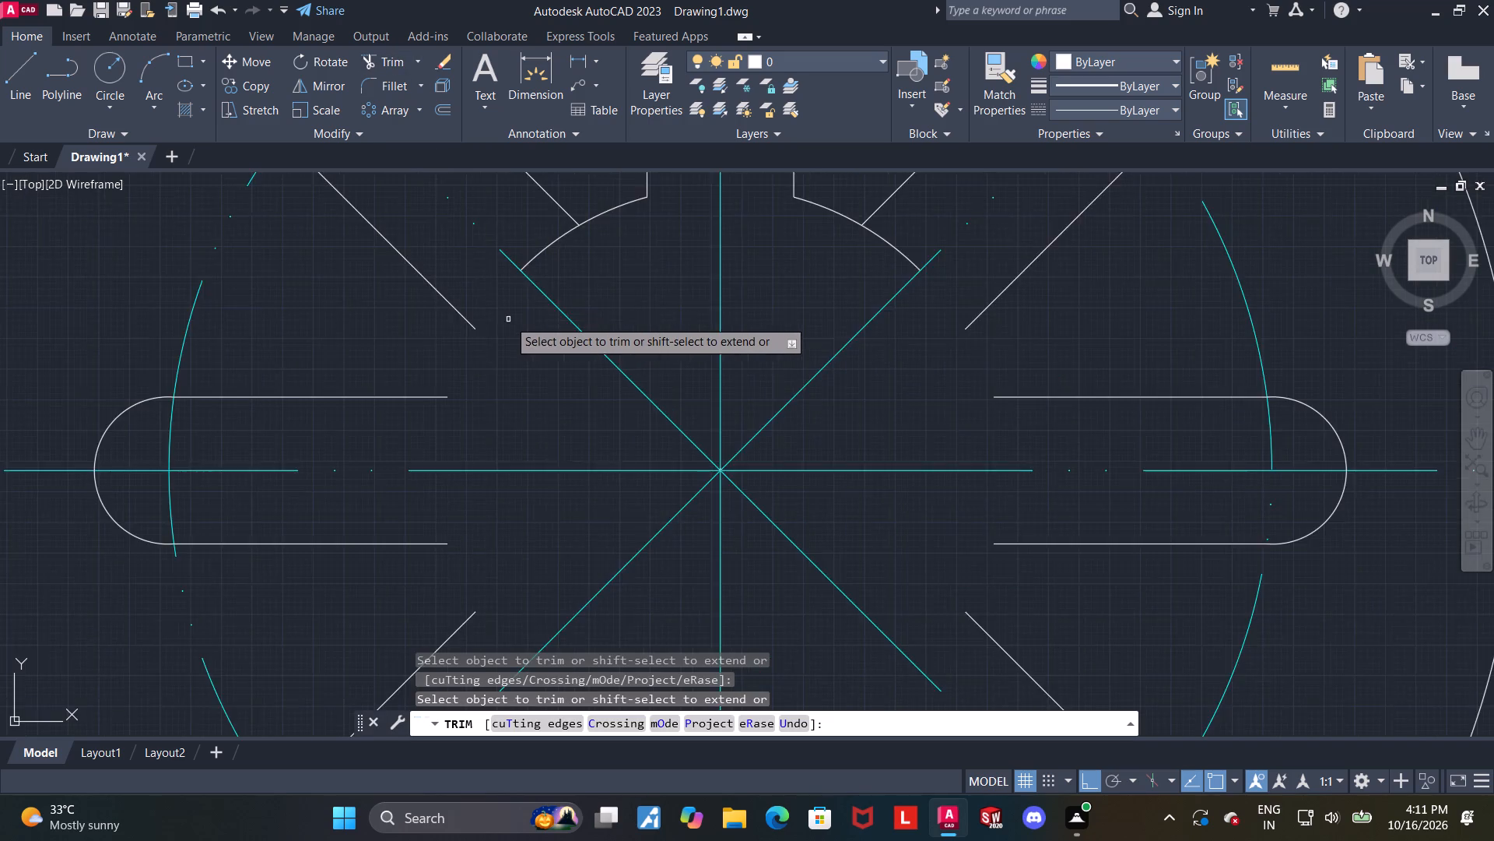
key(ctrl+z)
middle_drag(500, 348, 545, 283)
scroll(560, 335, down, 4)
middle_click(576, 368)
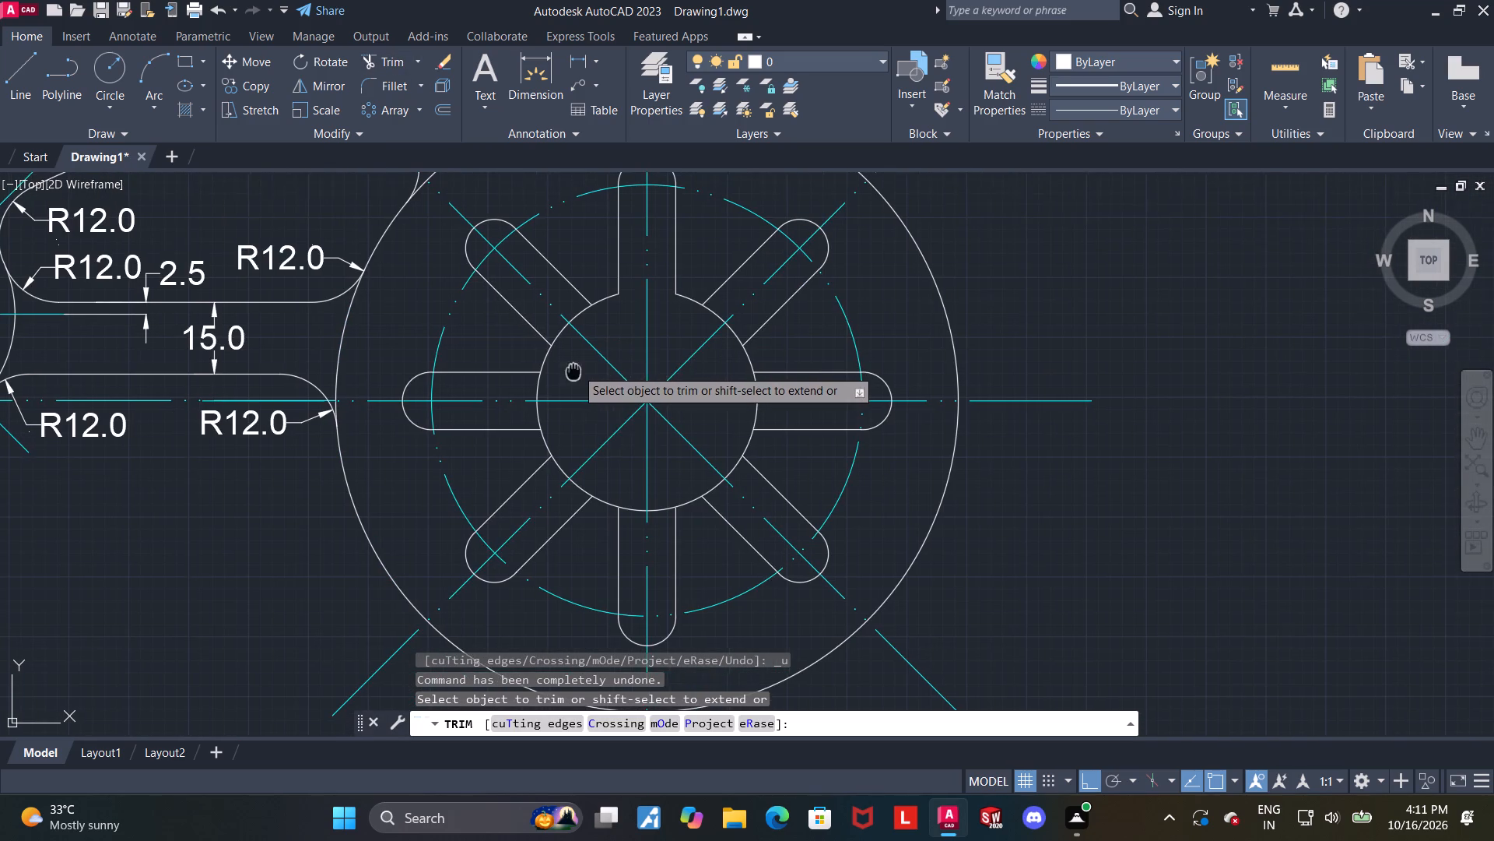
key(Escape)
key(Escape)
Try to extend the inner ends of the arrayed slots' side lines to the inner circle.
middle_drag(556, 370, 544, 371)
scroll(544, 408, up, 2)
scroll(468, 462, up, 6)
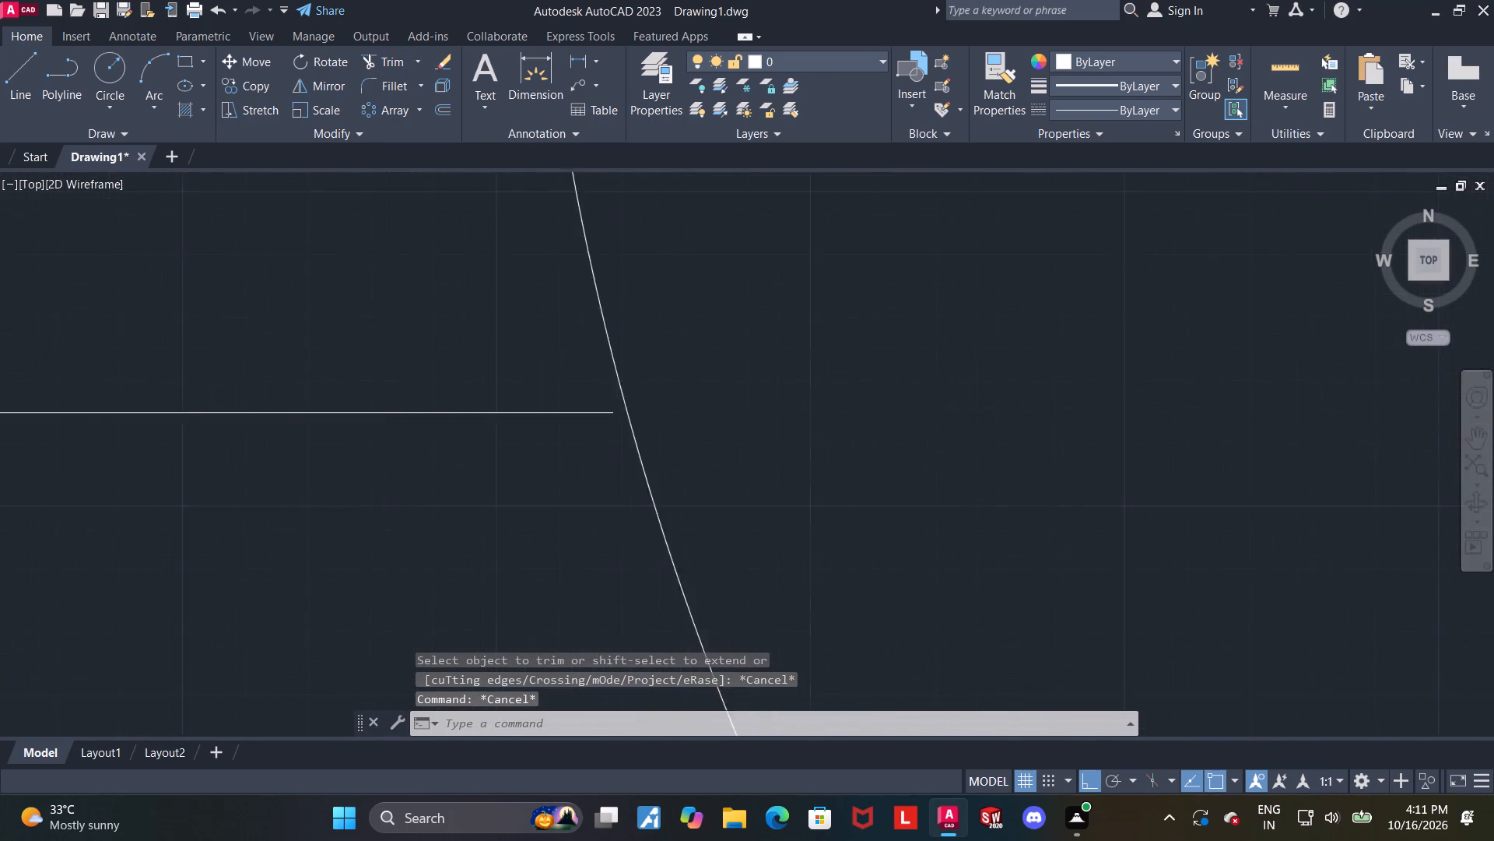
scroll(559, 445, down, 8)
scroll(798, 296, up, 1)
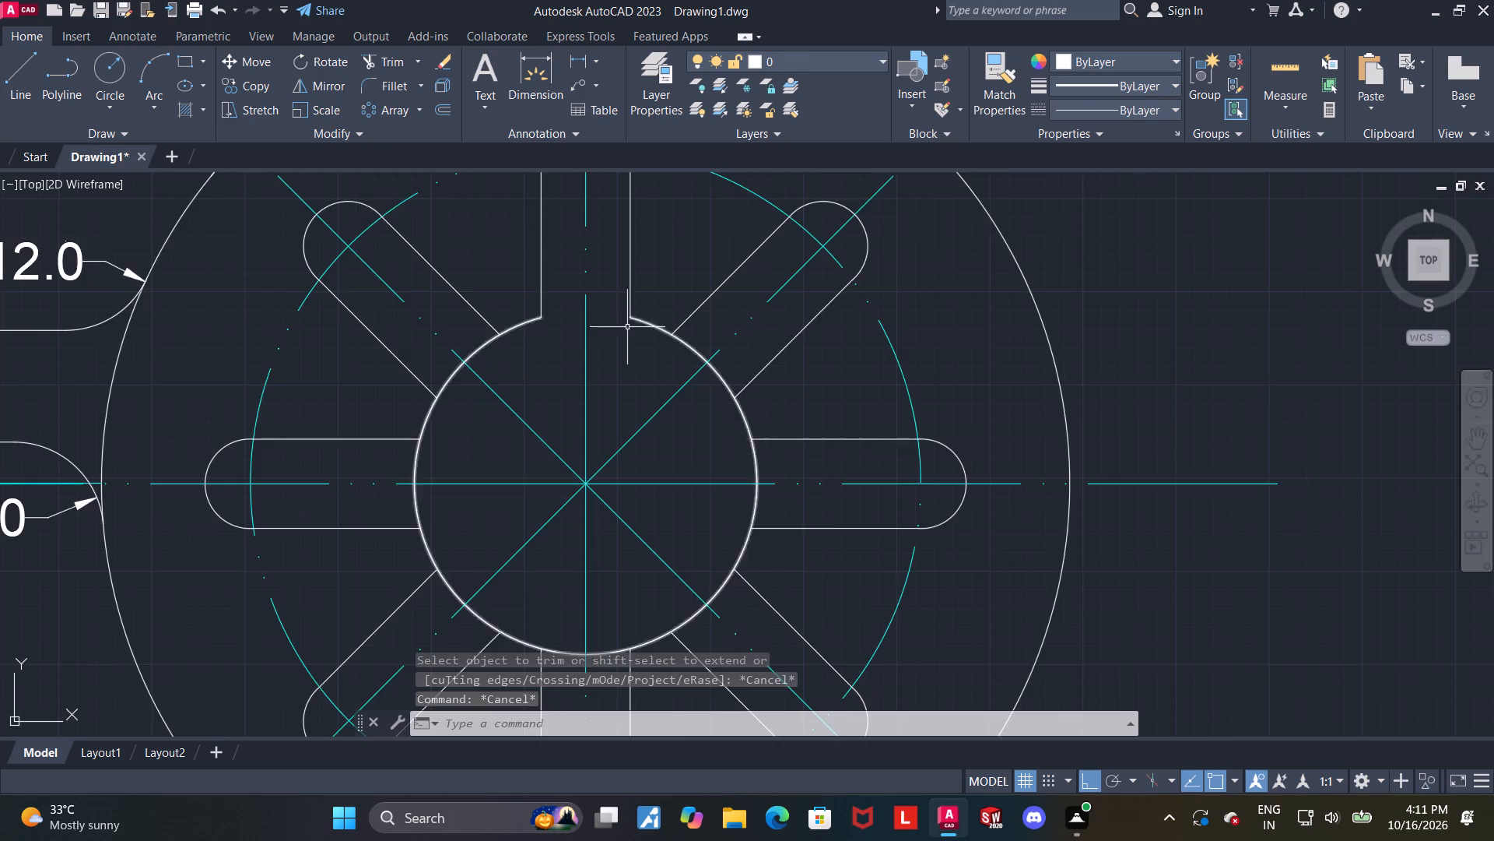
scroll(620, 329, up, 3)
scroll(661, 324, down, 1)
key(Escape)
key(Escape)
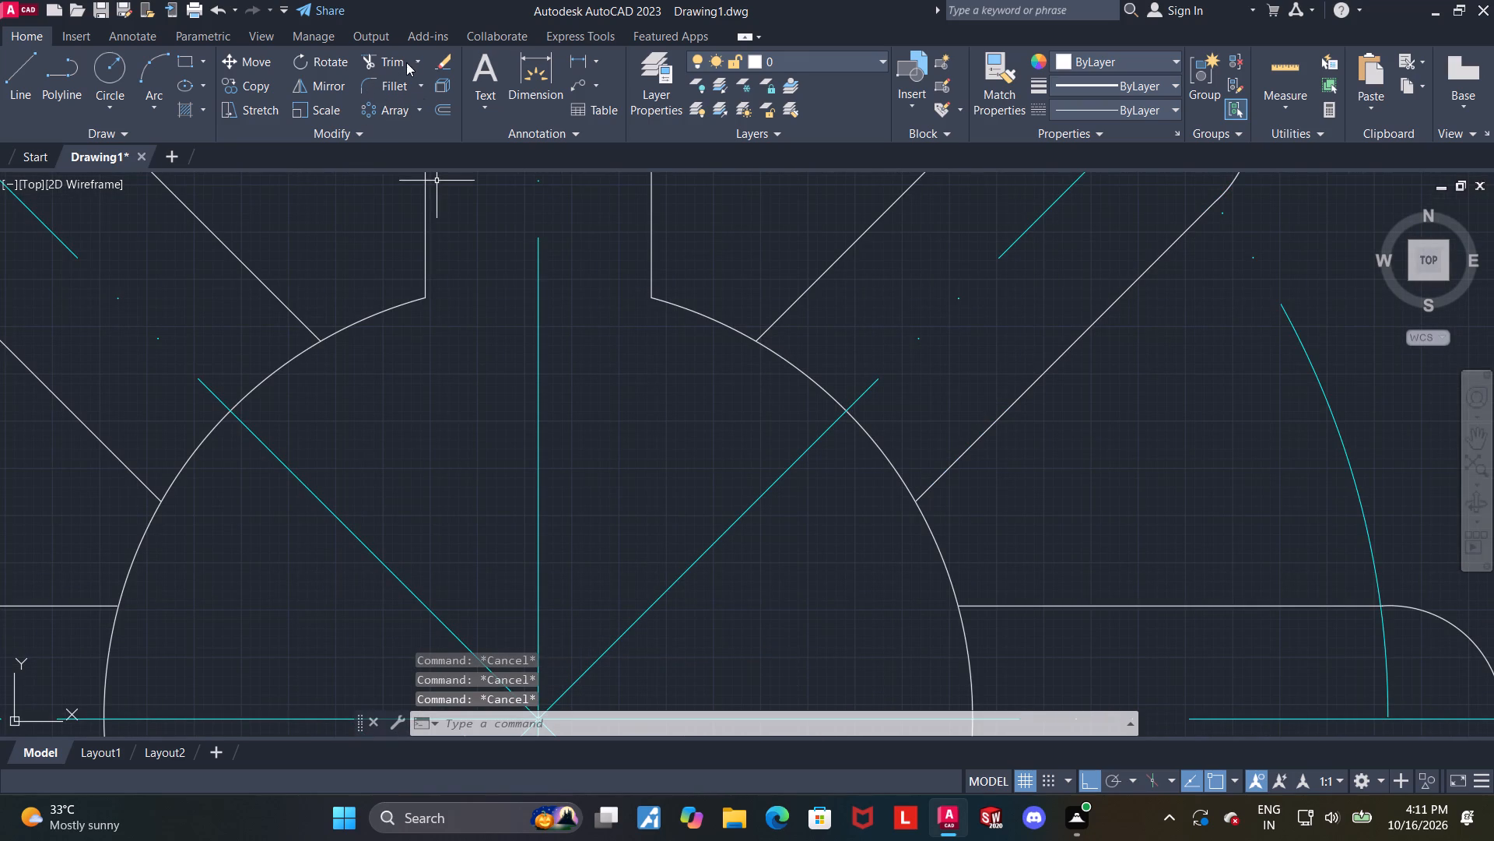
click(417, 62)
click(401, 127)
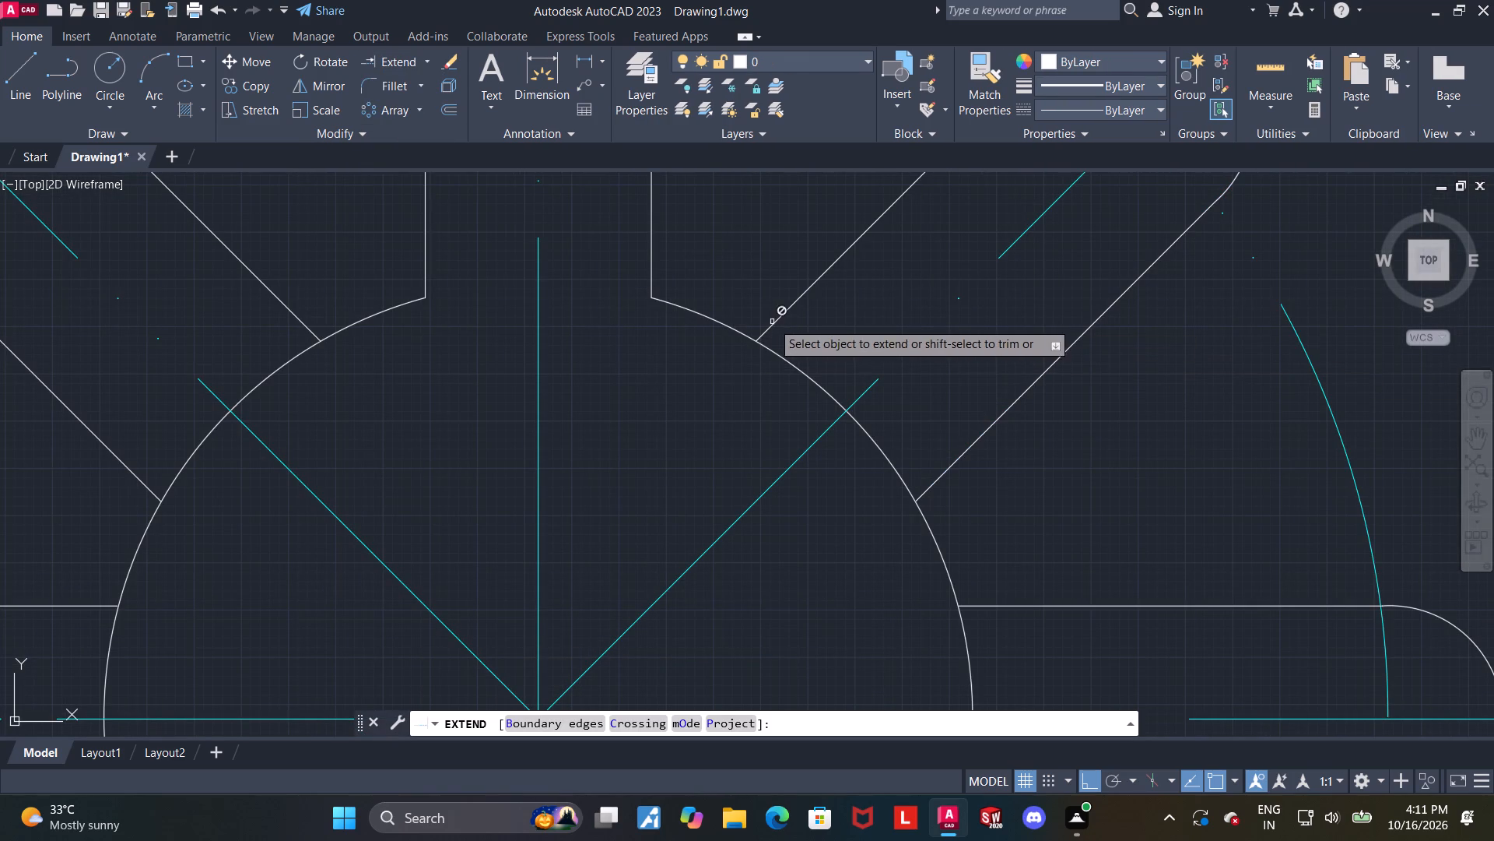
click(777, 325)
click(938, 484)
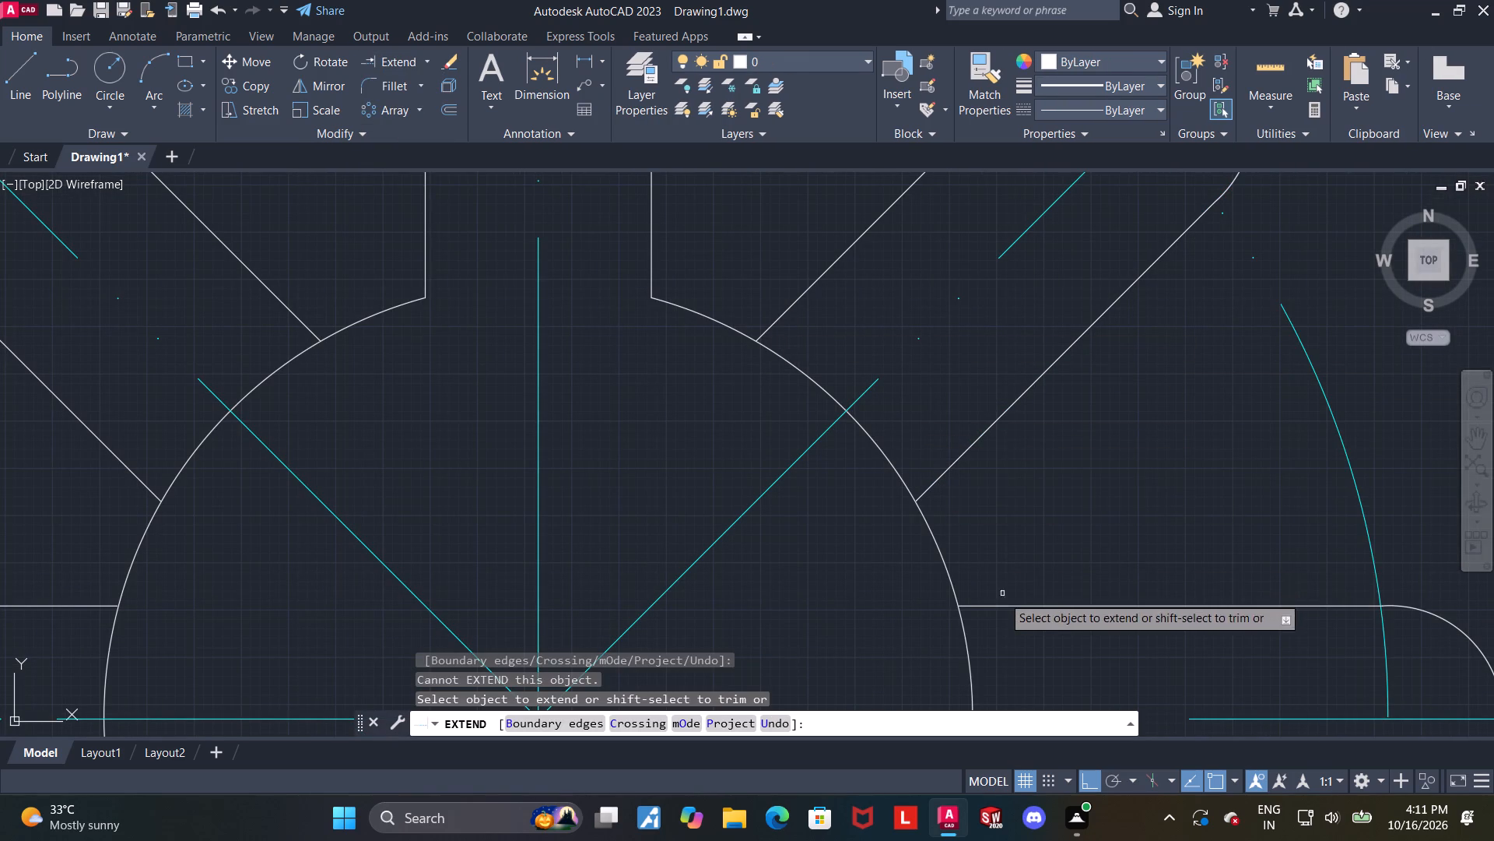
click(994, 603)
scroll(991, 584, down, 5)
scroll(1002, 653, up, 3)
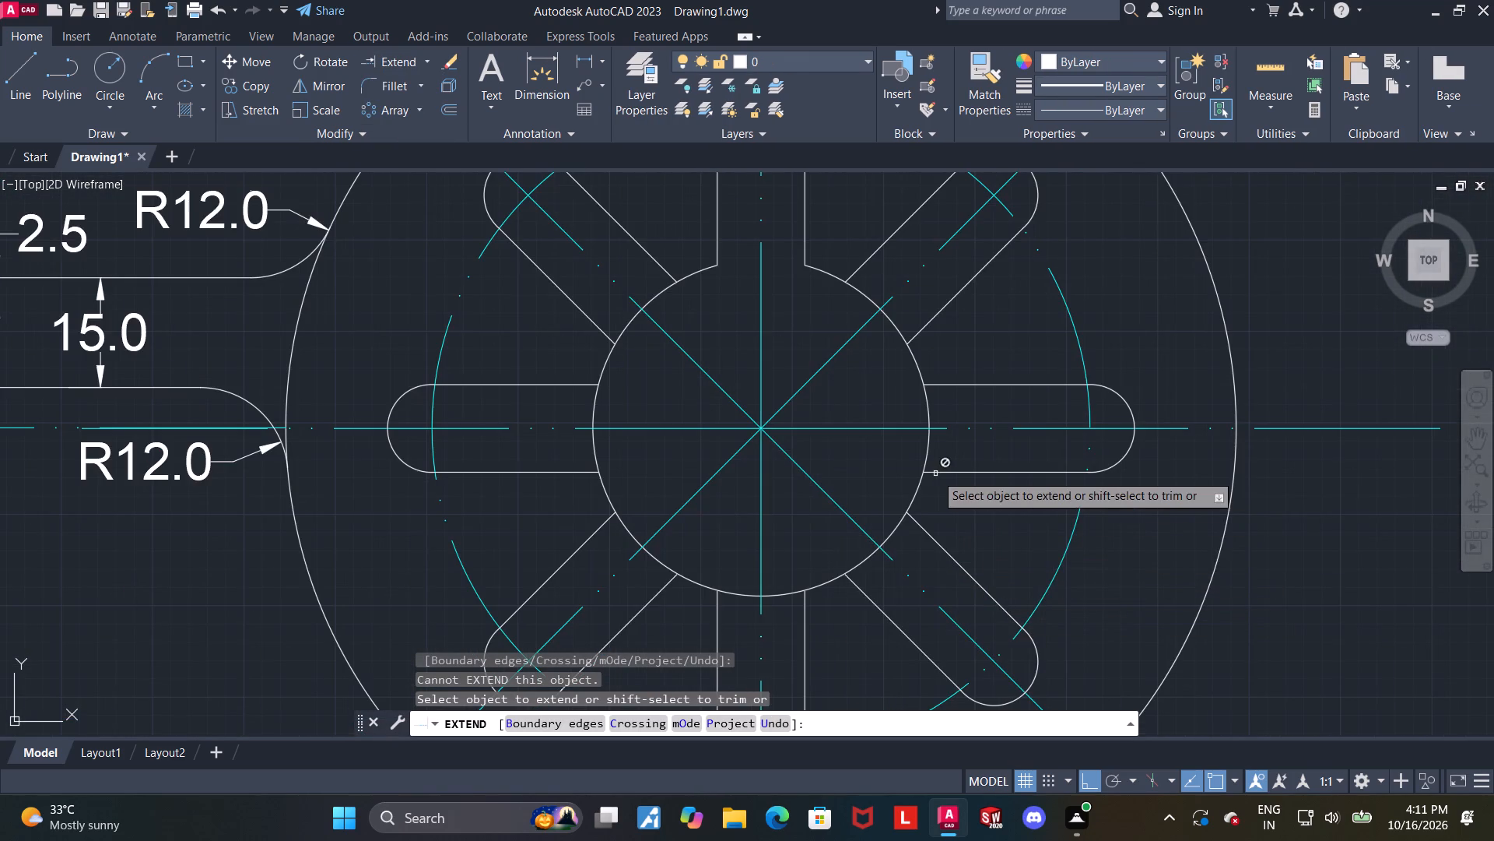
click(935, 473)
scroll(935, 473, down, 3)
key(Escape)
Undo the eight-item array and earlier slot edits, back to the full slot-end circle with both side lines untrimmed.
key(ctrl+z)
key(ctrl+z)
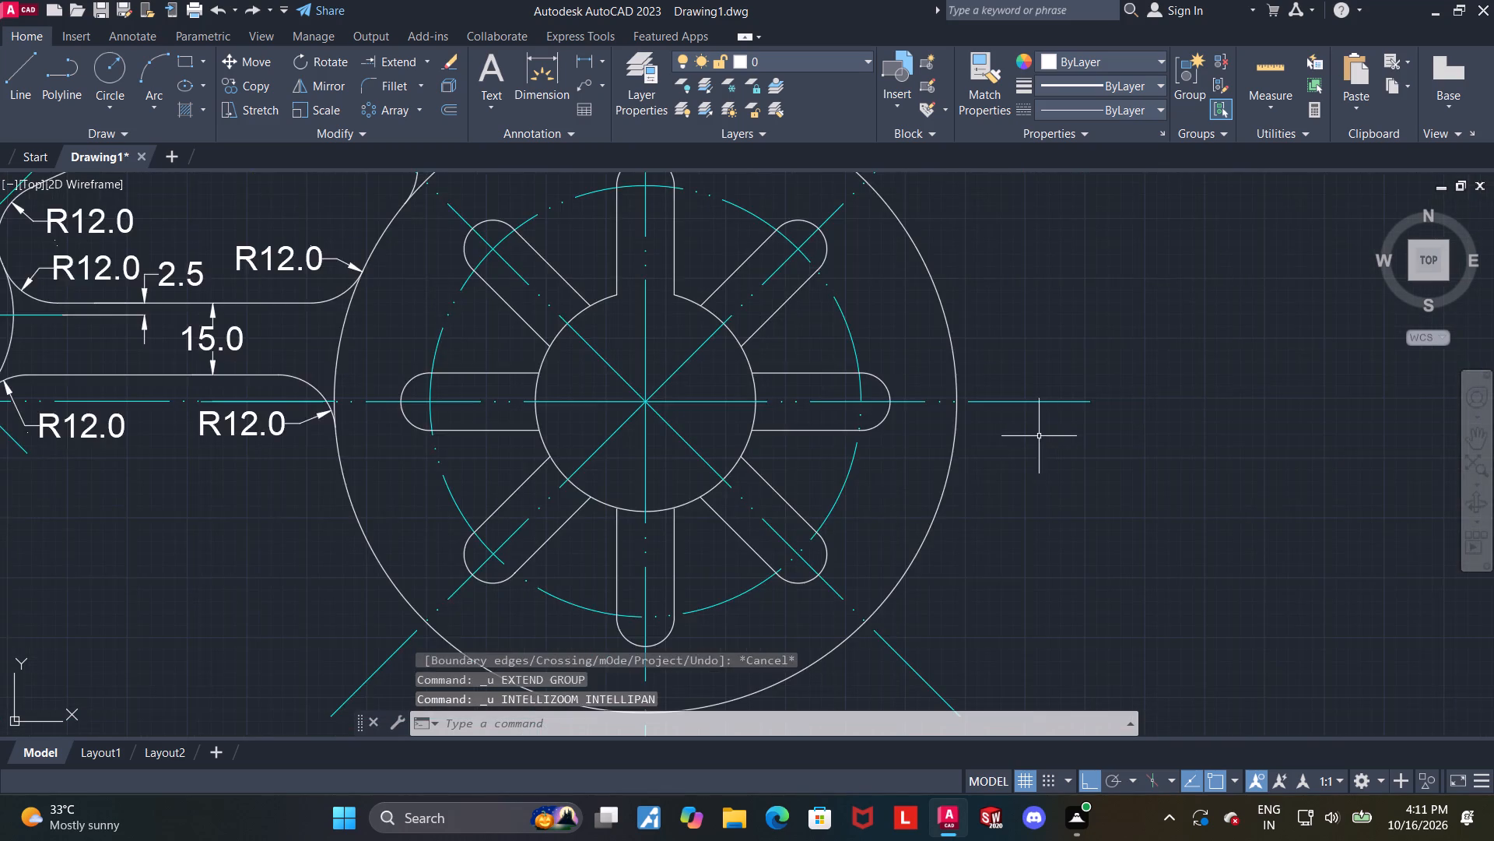
key(ctrl+z)
key(ctrl+z)
key(ctrl+z)
key(ctrl+z)
key(ctrl+z)
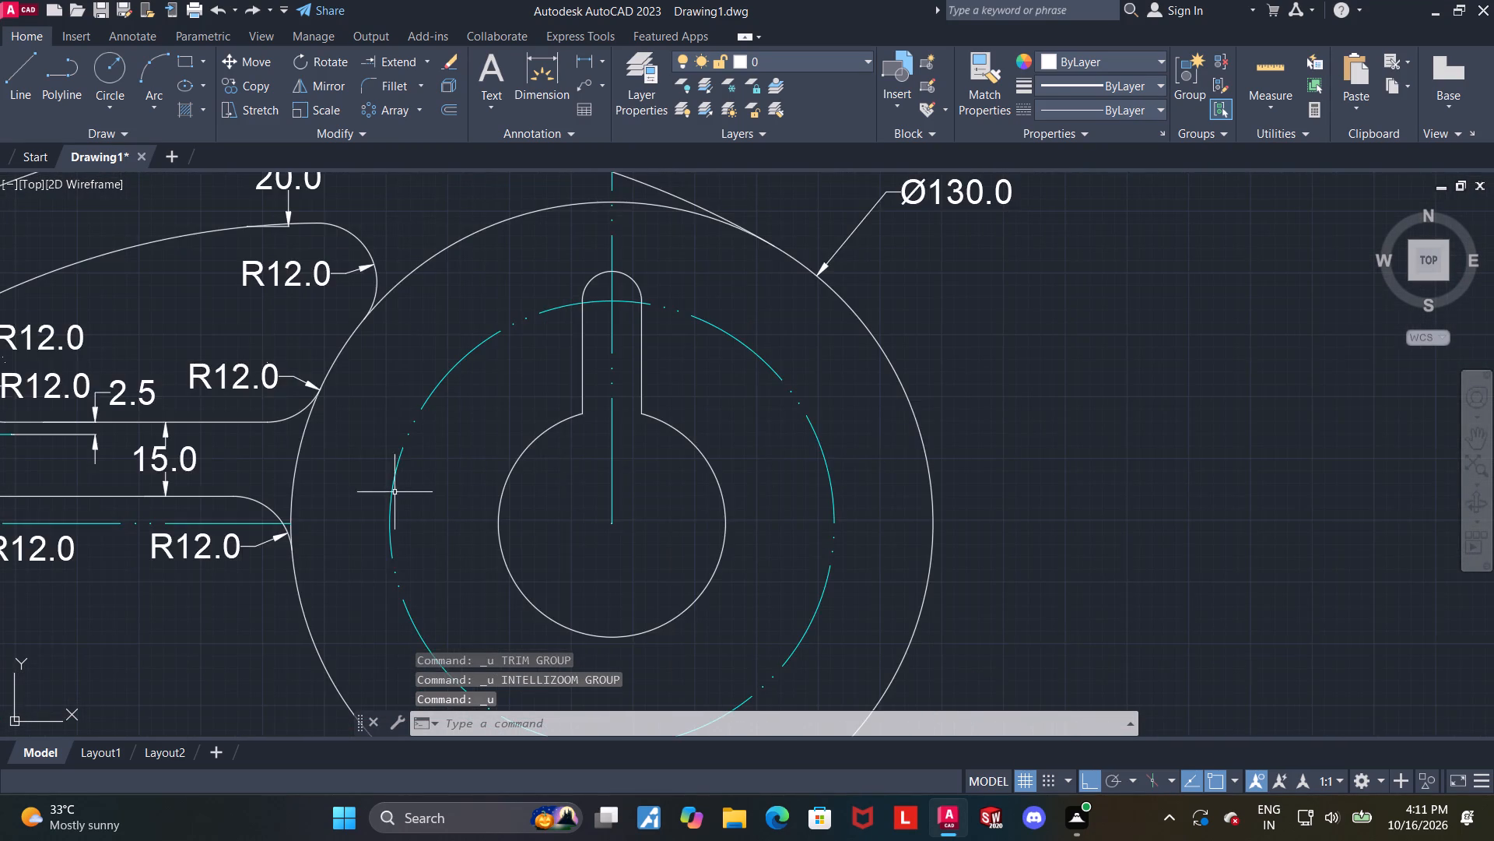
key(ctrl+z)
key(ctrl+z)
key(ctrl+z)
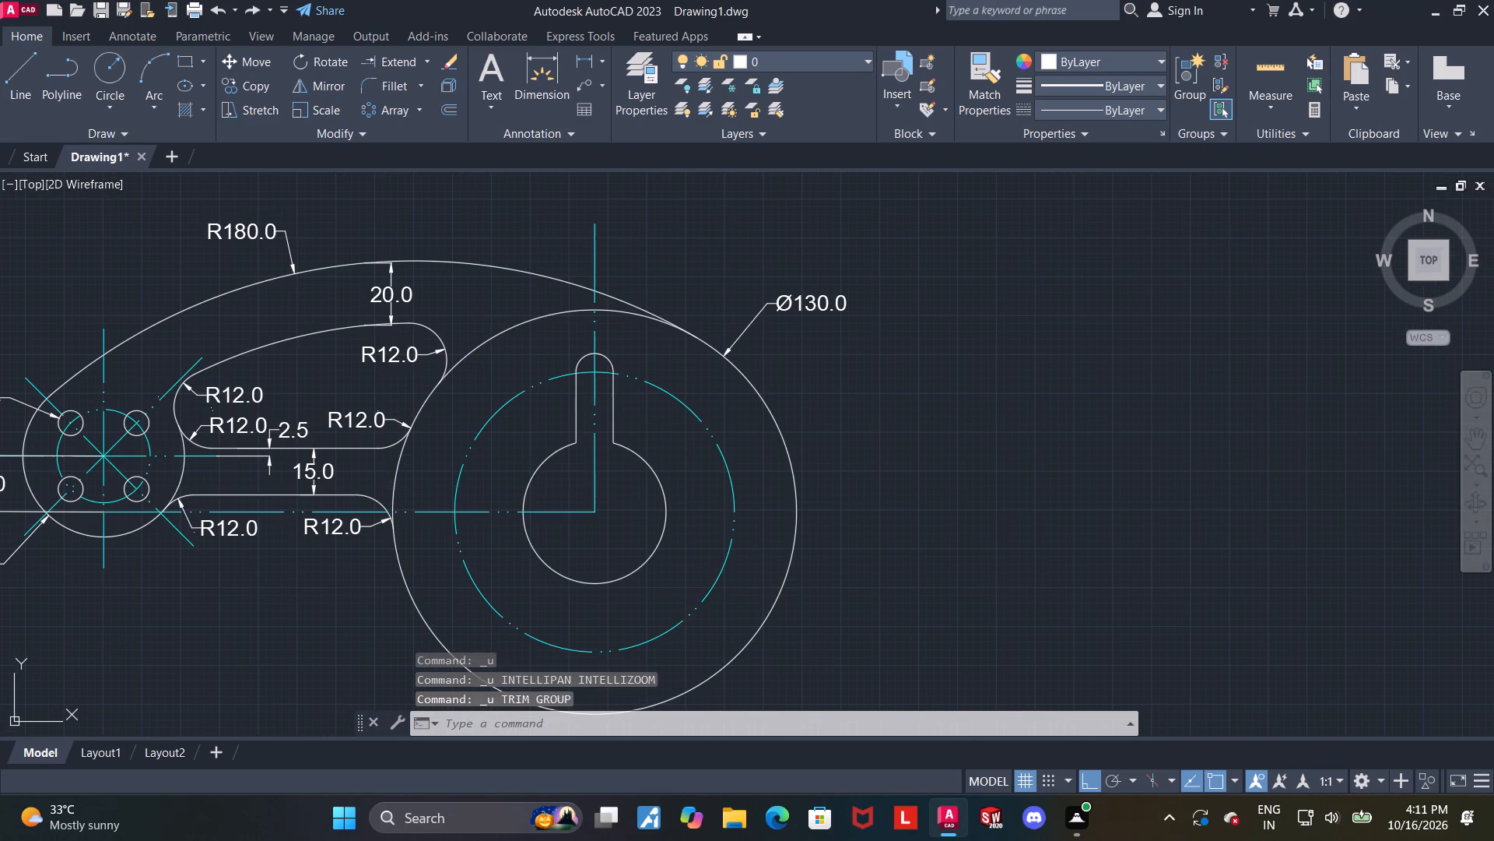
key(ctrl+z)
key(ctrl+z)
key(ctrl+z)
key(ctrl+z)
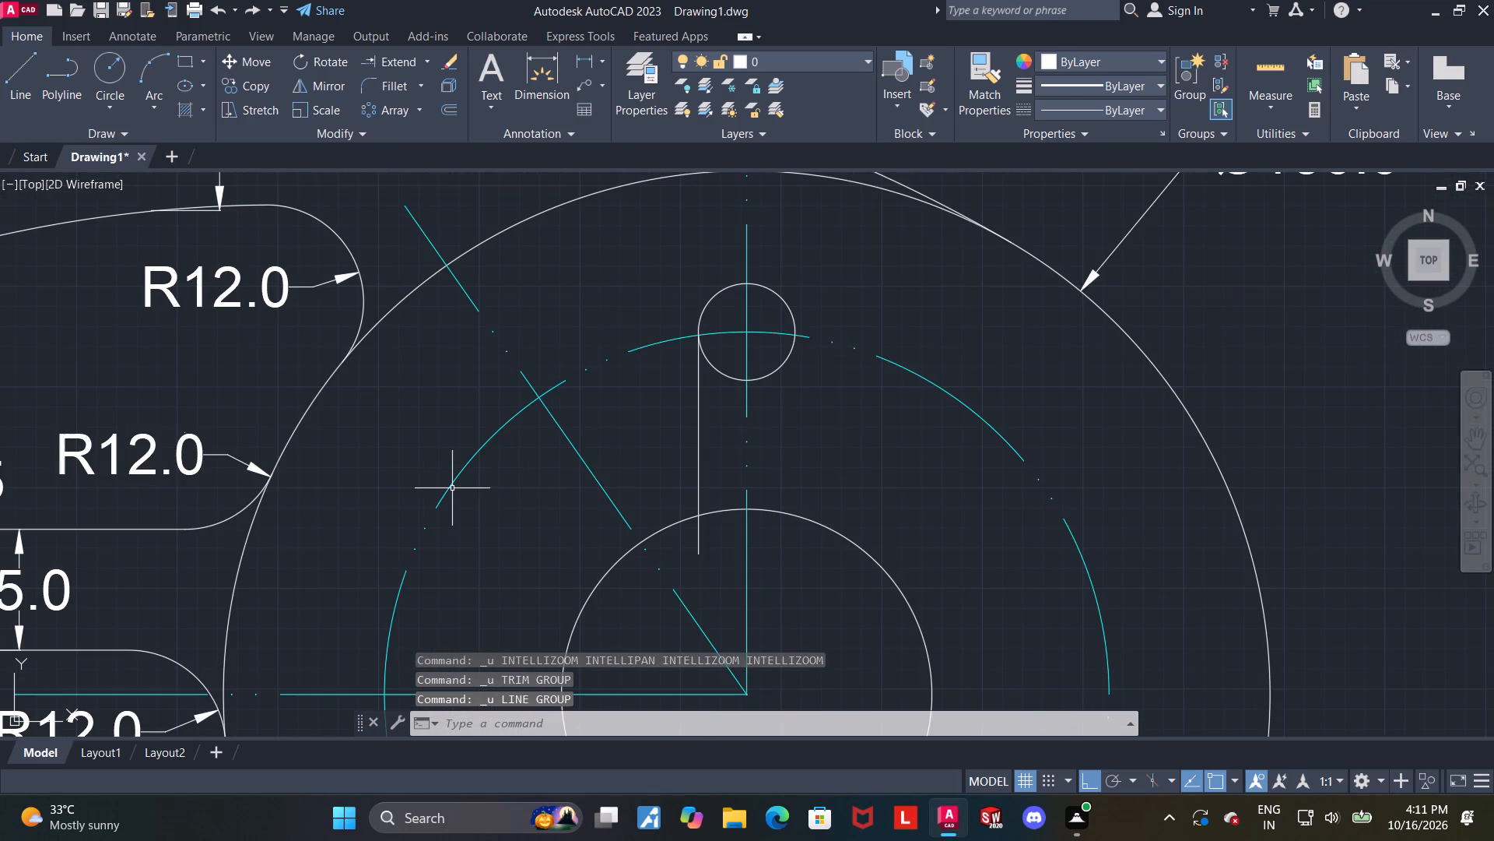
key(ctrl+y)
Trim away the lower half of the slot-end circle between the two side lines, leaving the side lines untrimmed.
scroll(531, 466, up, 1)
scroll(545, 463, down, 4)
scroll(603, 463, up, 3)
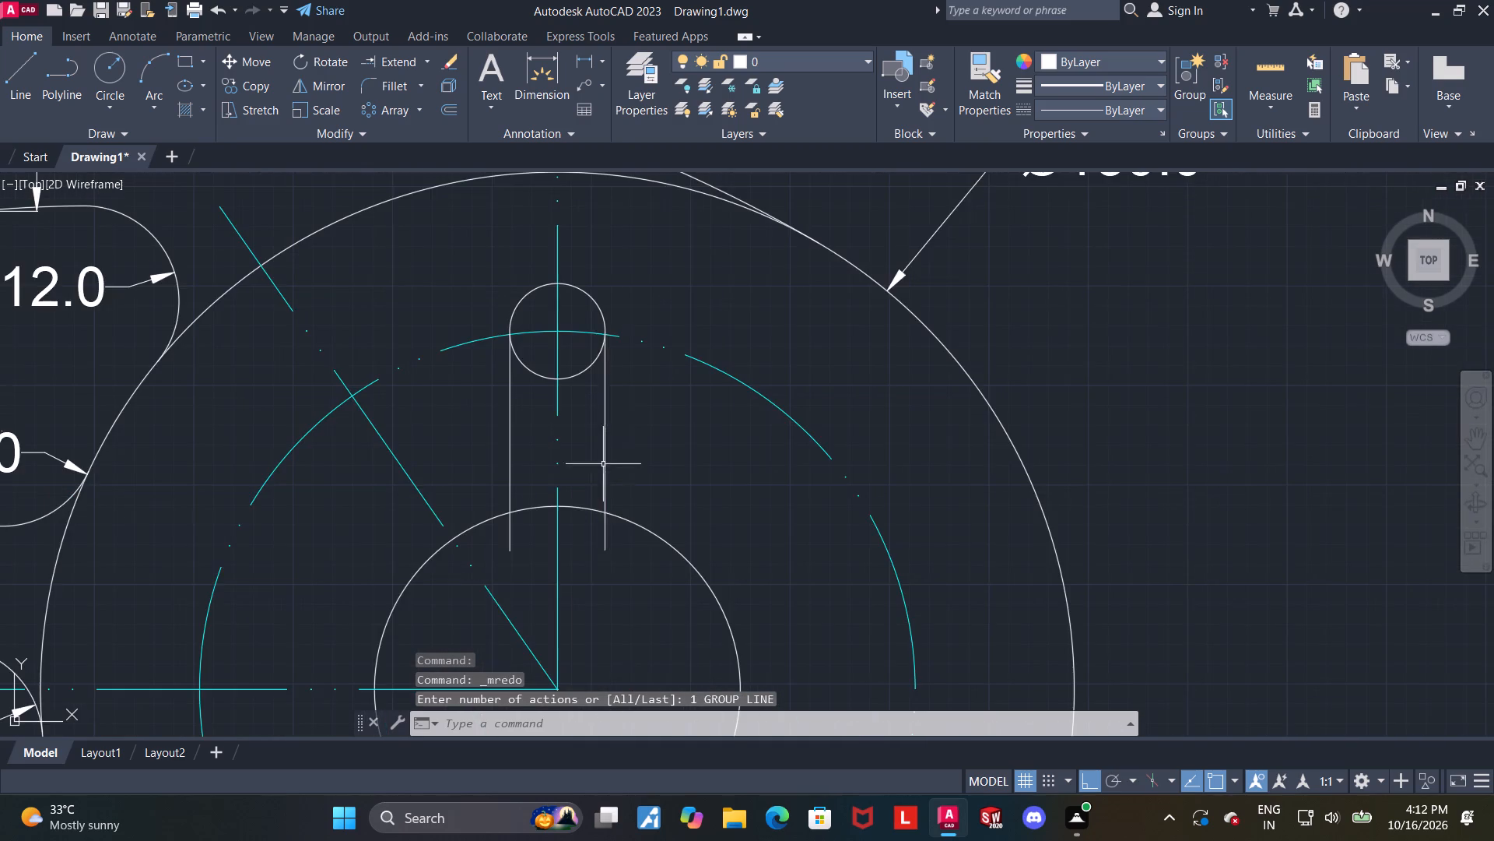
middle_drag(679, 456, 777, 387)
scroll(770, 398, down, 1)
key(Escape)
key(Escape)
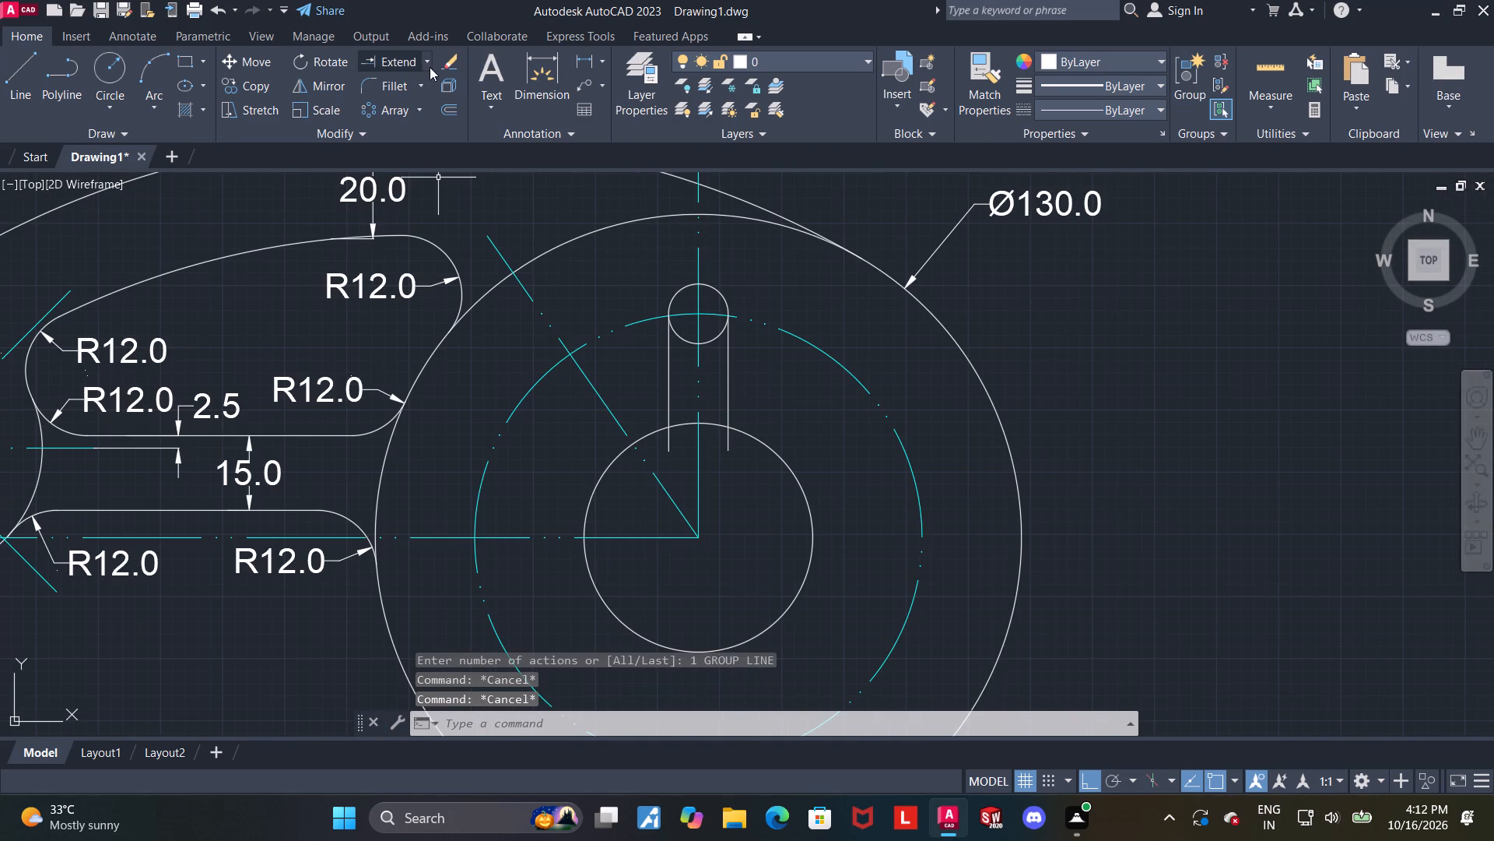
click(431, 64)
click(414, 104)
click(685, 343)
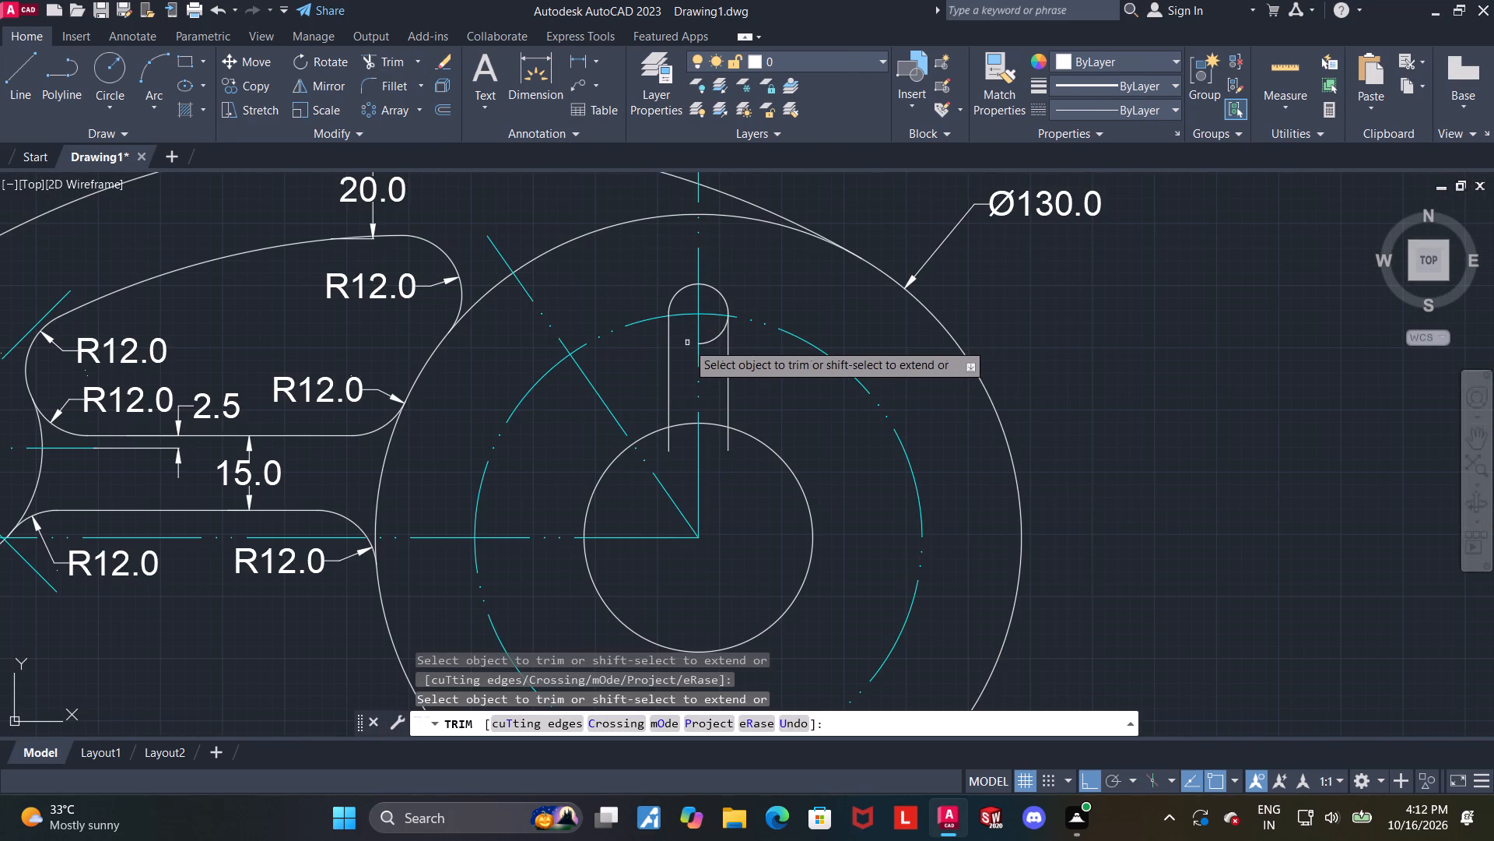
click(712, 342)
key(Escape)
Delete the inclined centre line running from the 130-diameter circle's centre.
click(590, 378)
key(Delete)
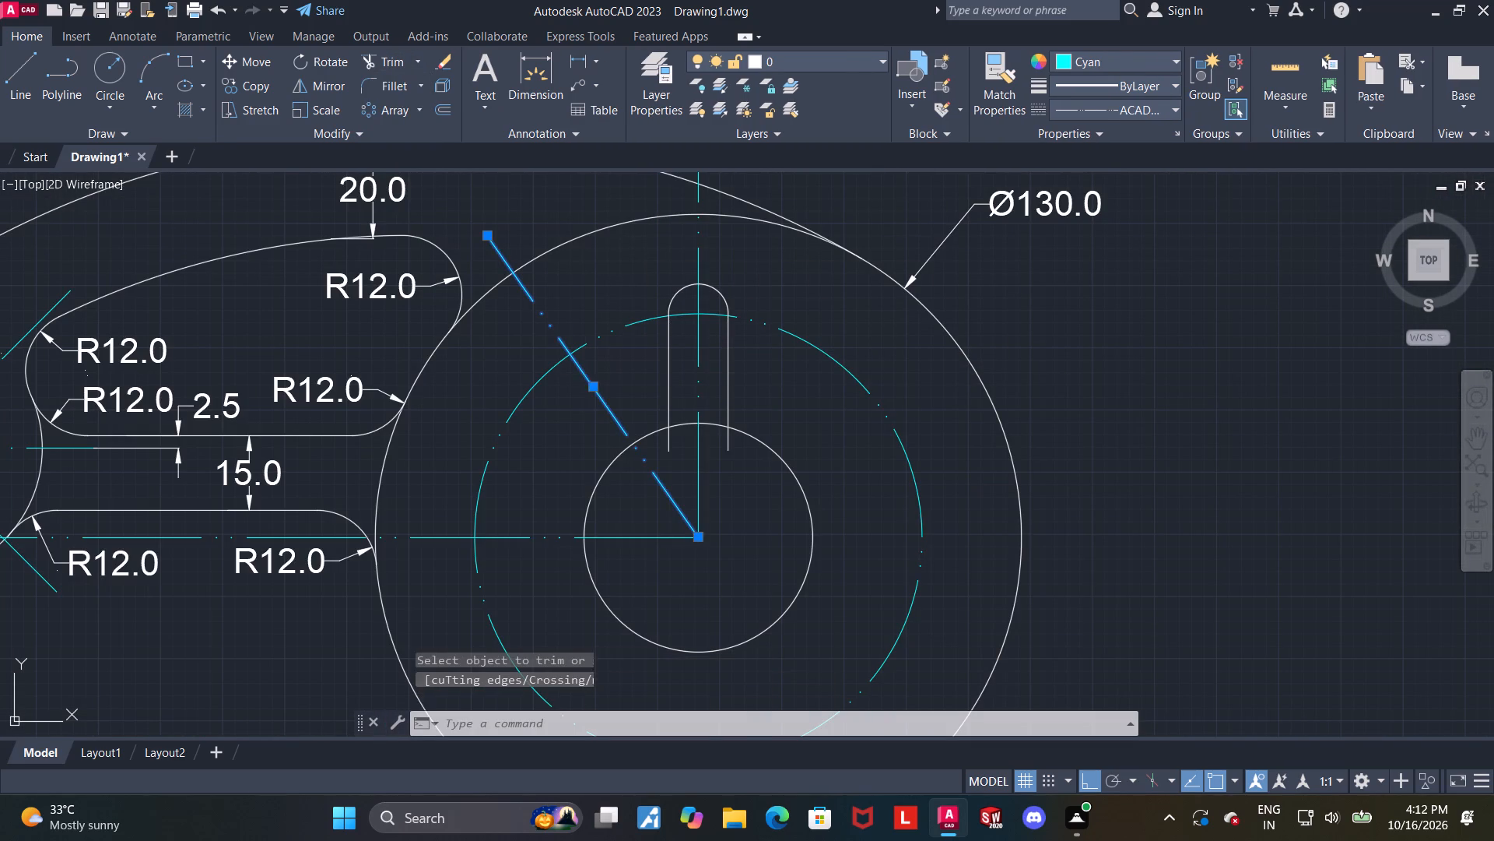
key(Escape)
Trim away the portions of the horizontal centre line inside the 130-diameter circle.
click(387, 69)
drag(431, 526, 432, 544)
click(511, 537)
click(663, 537)
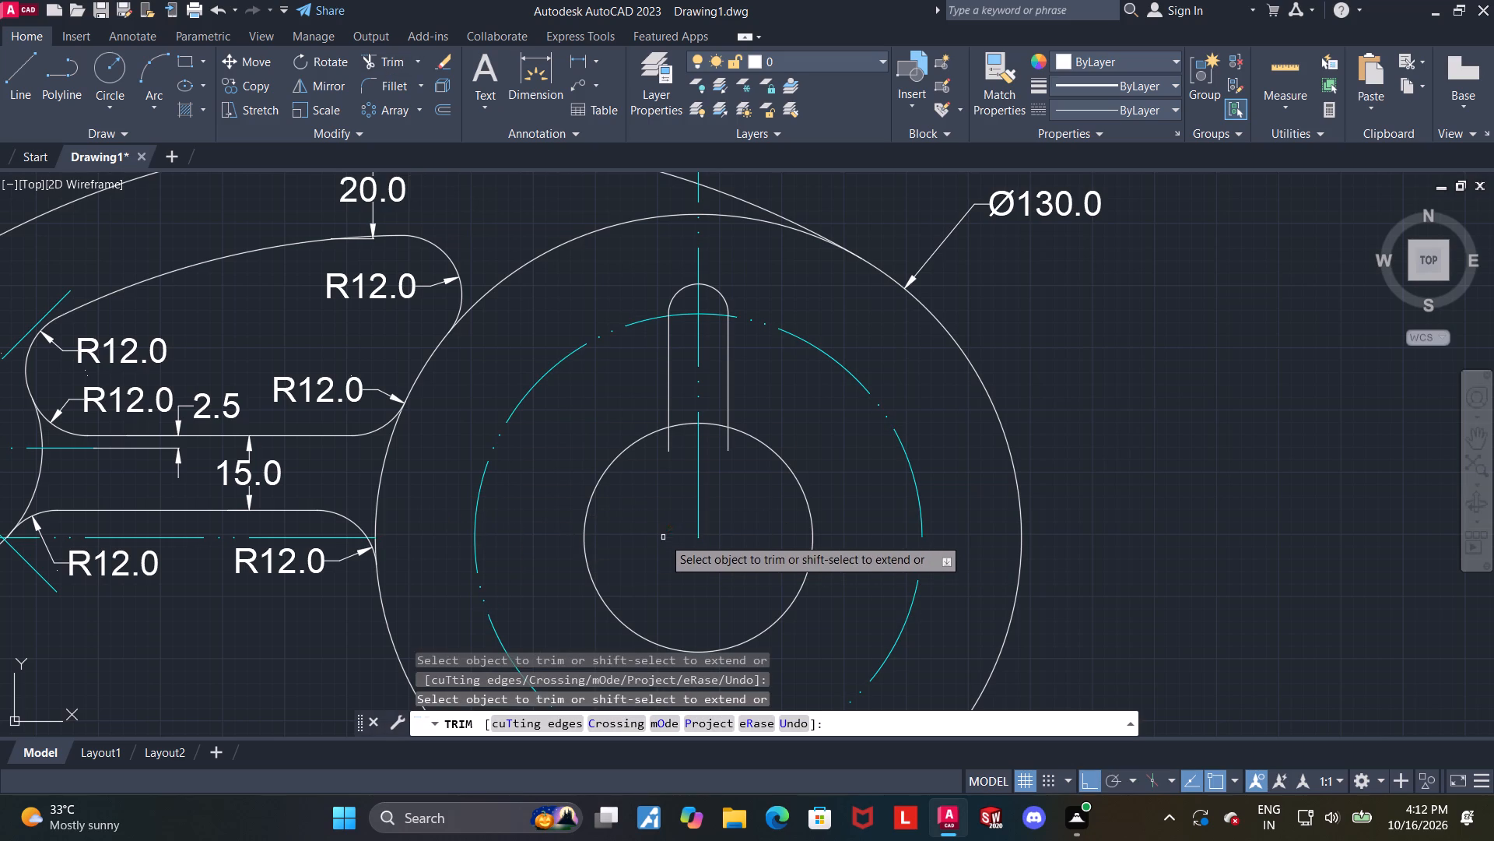
key(Escape)
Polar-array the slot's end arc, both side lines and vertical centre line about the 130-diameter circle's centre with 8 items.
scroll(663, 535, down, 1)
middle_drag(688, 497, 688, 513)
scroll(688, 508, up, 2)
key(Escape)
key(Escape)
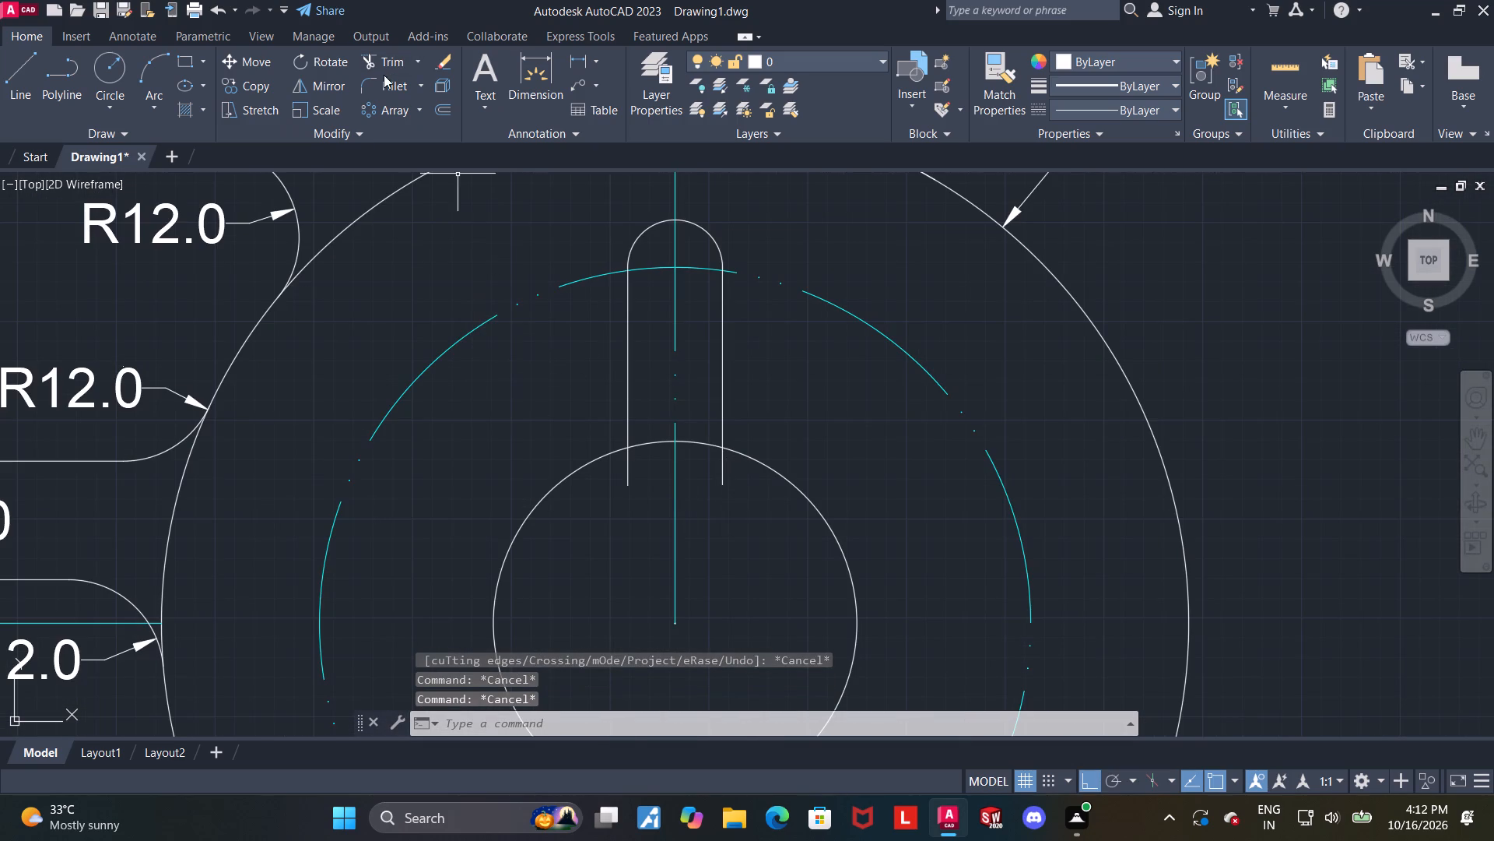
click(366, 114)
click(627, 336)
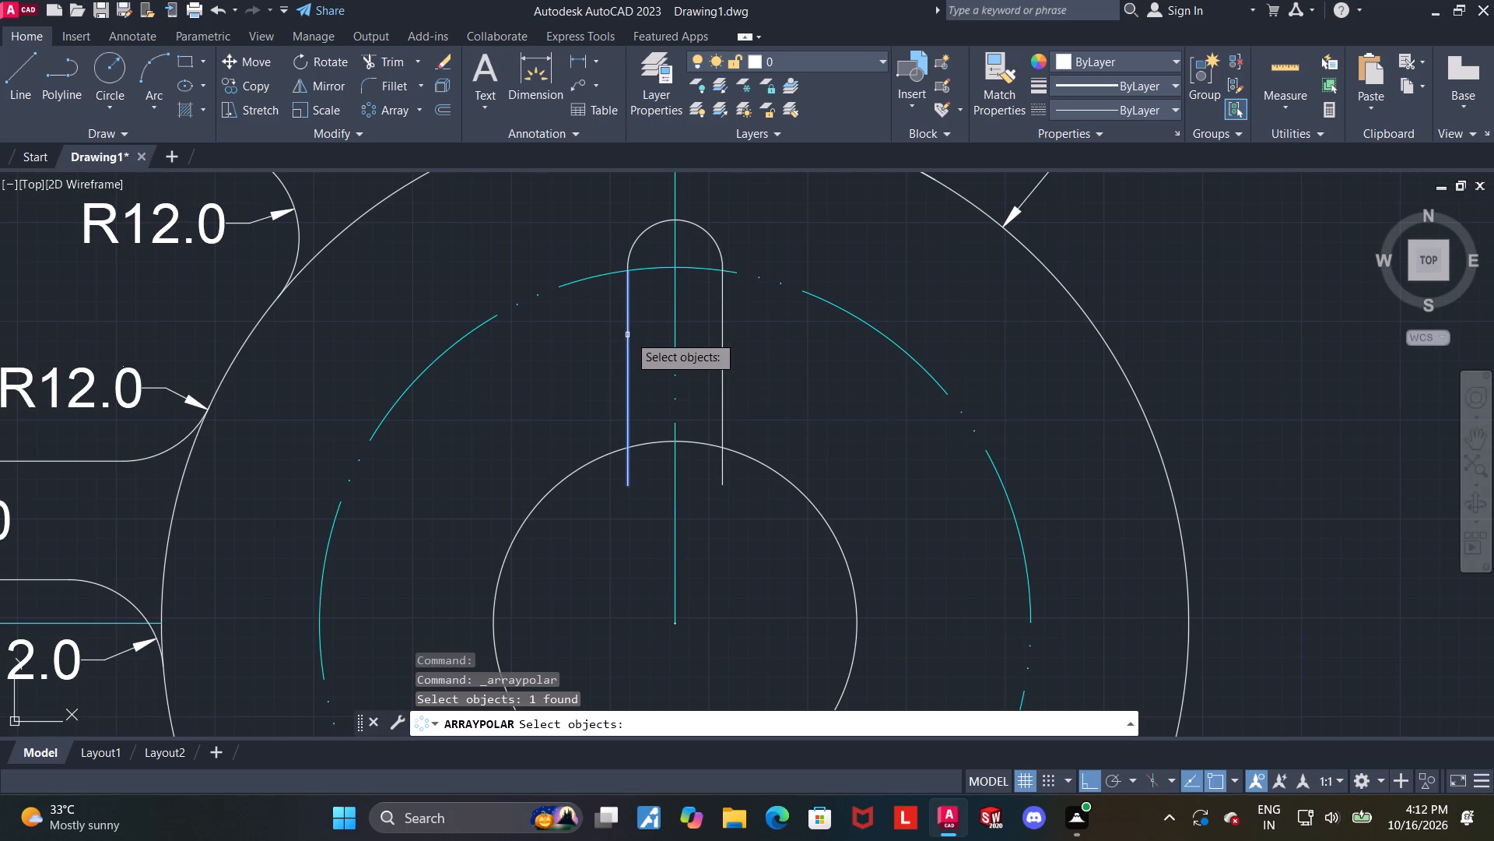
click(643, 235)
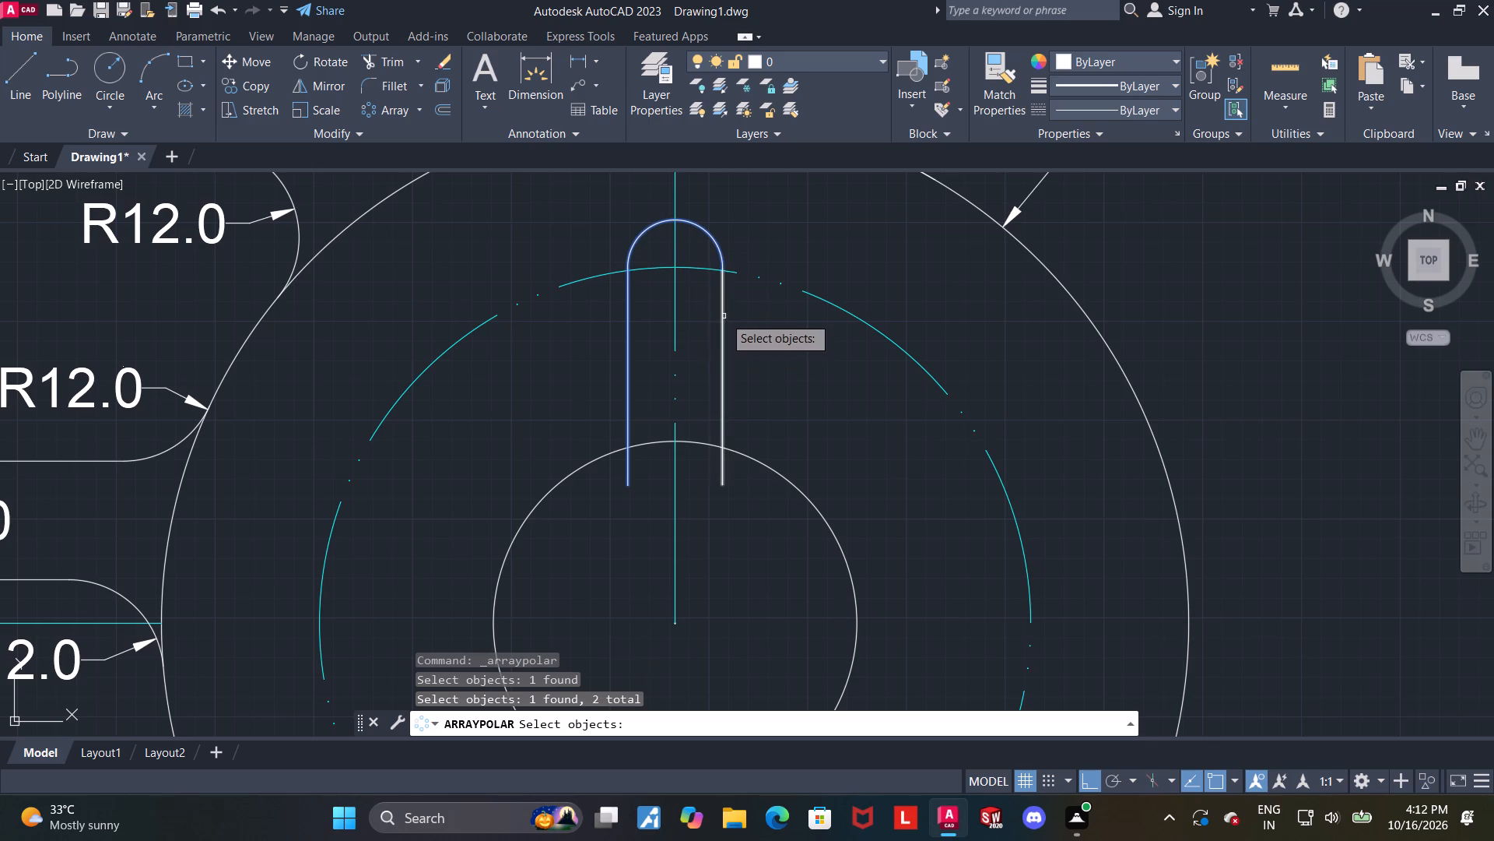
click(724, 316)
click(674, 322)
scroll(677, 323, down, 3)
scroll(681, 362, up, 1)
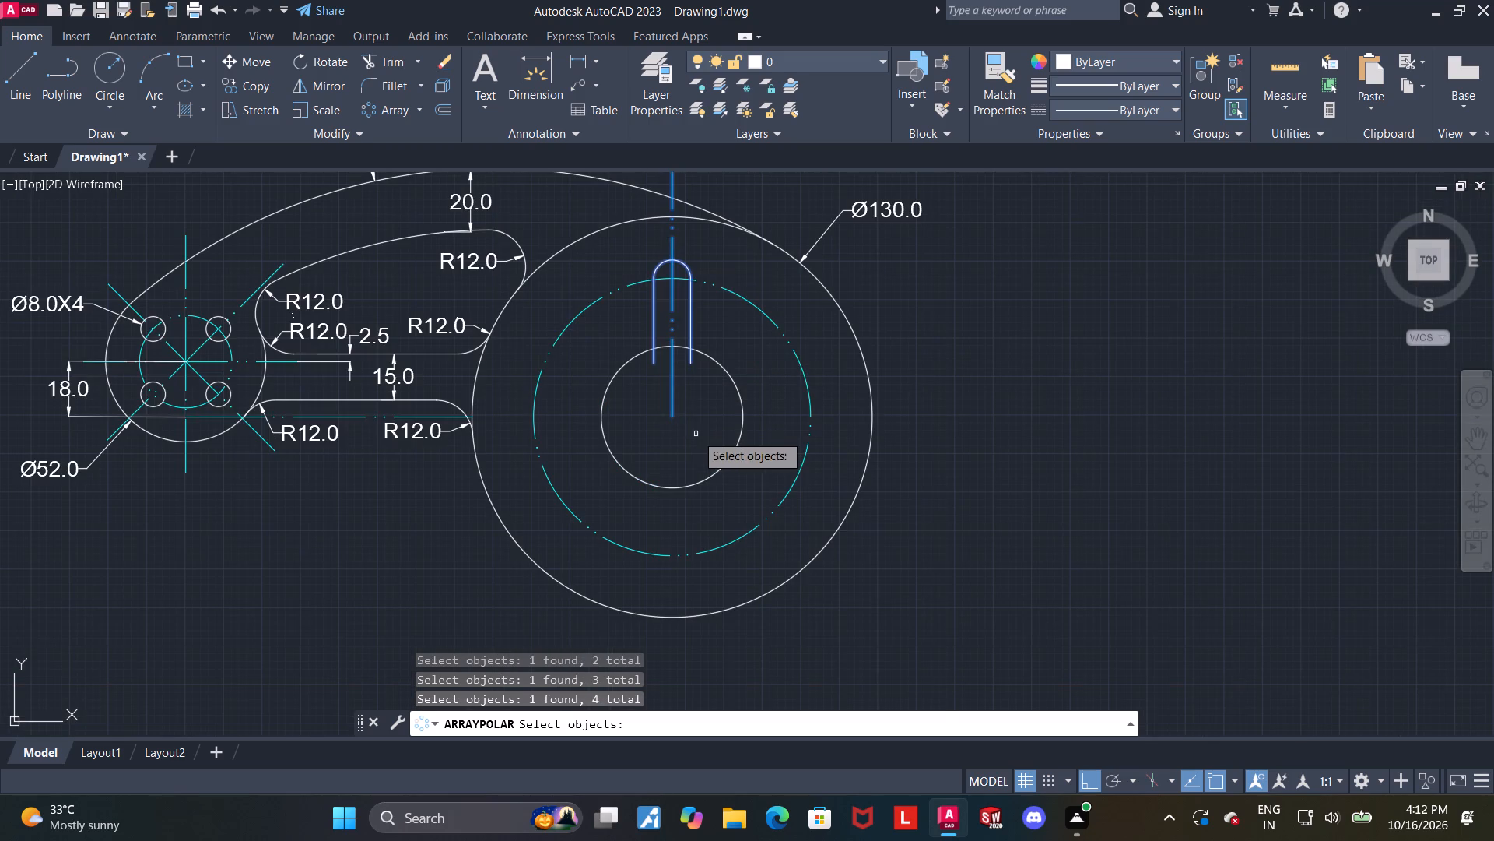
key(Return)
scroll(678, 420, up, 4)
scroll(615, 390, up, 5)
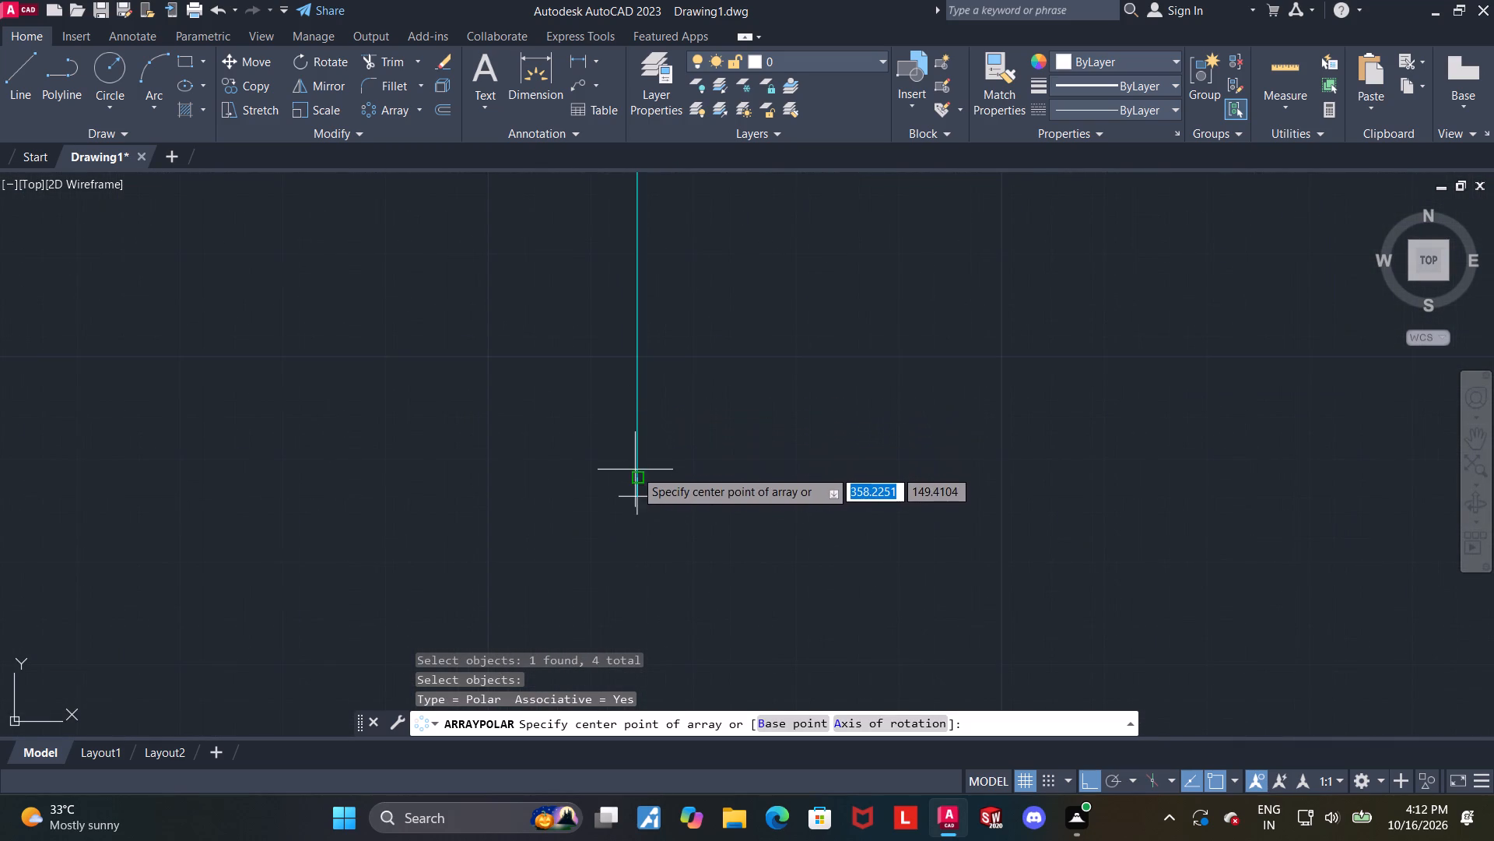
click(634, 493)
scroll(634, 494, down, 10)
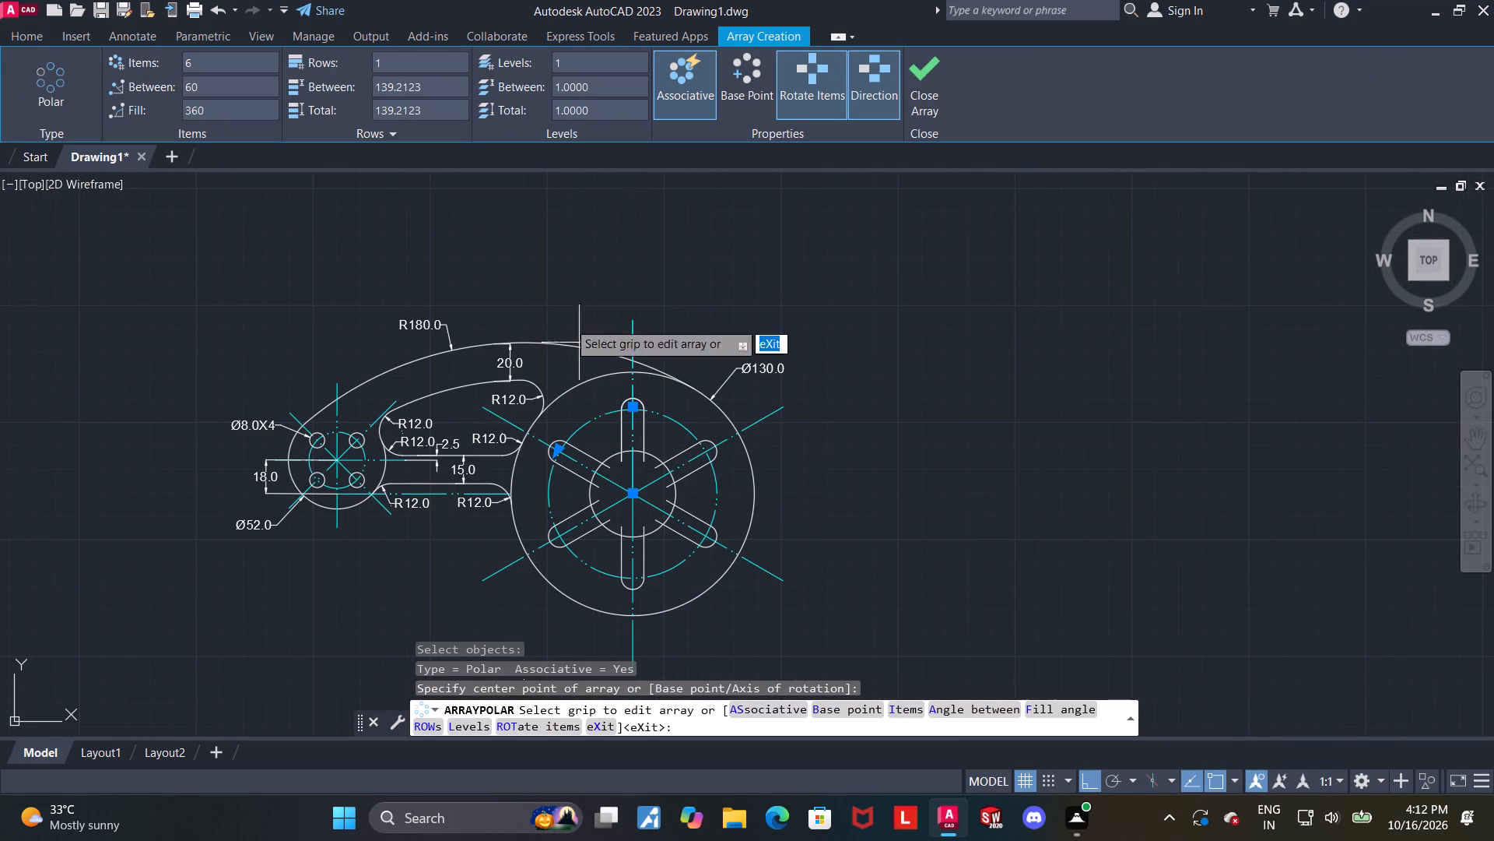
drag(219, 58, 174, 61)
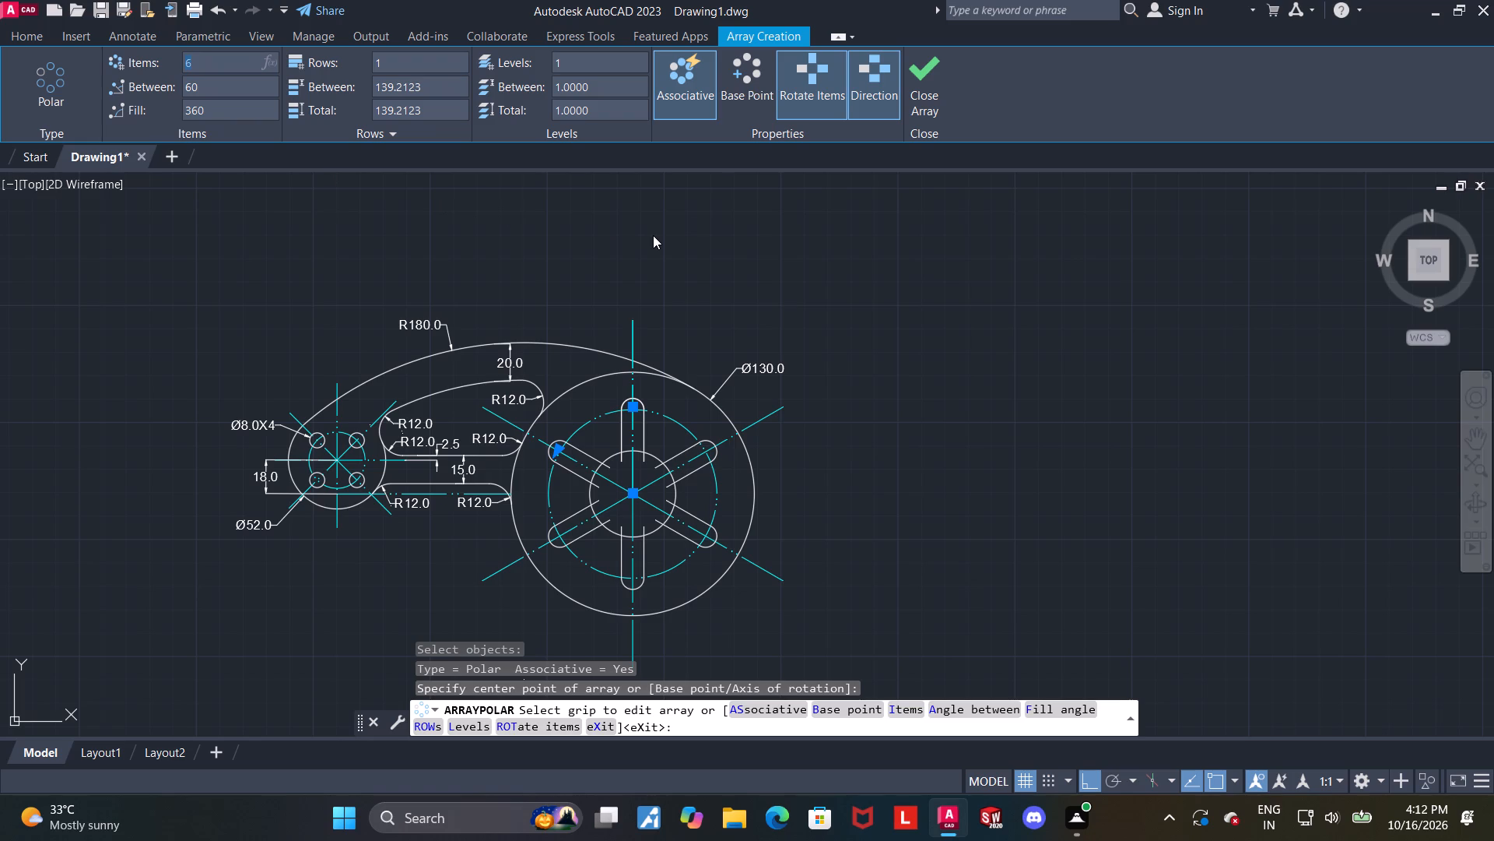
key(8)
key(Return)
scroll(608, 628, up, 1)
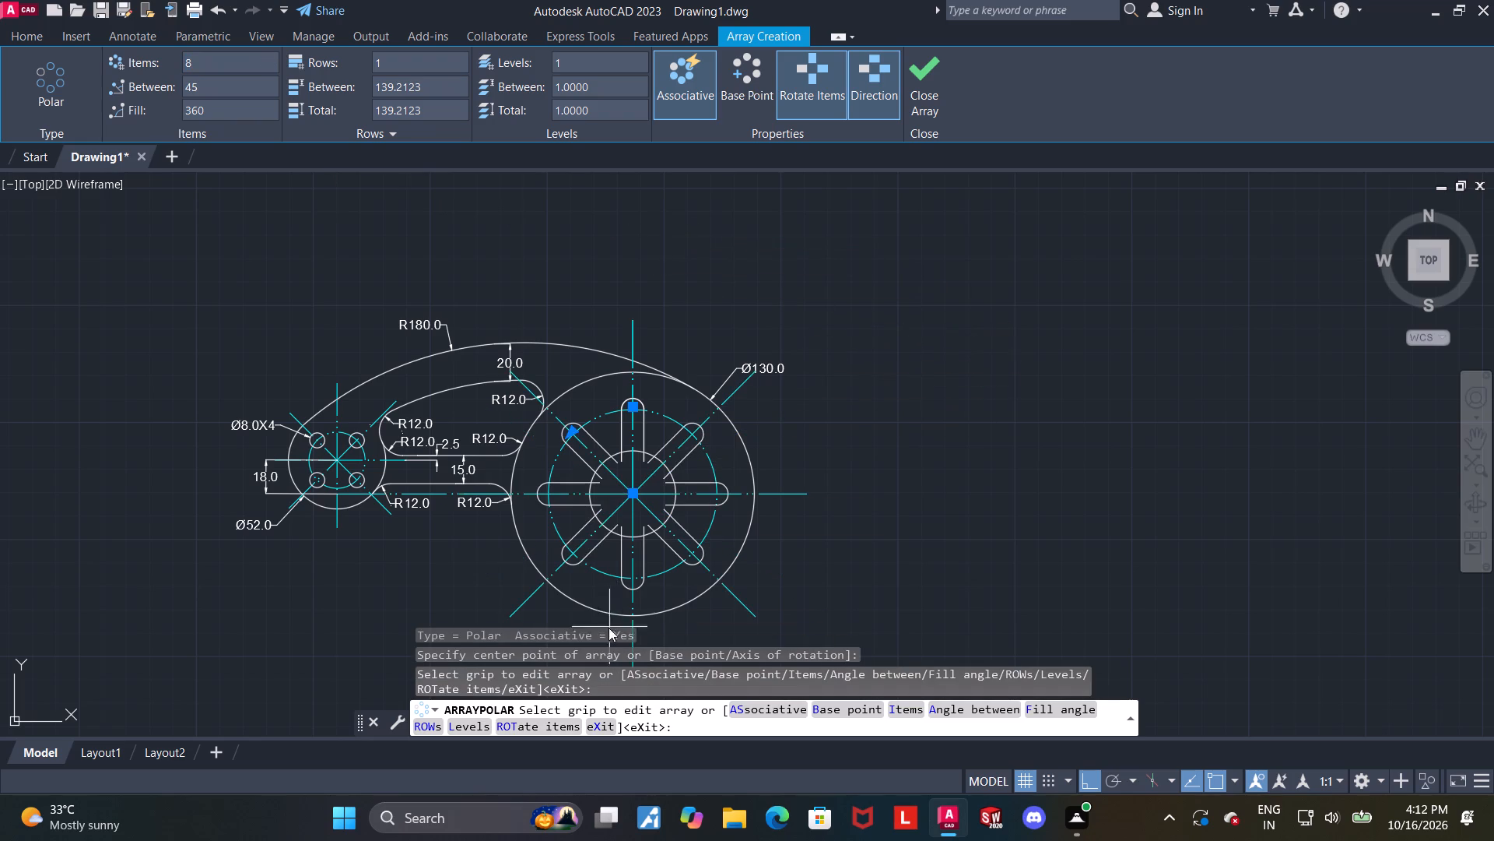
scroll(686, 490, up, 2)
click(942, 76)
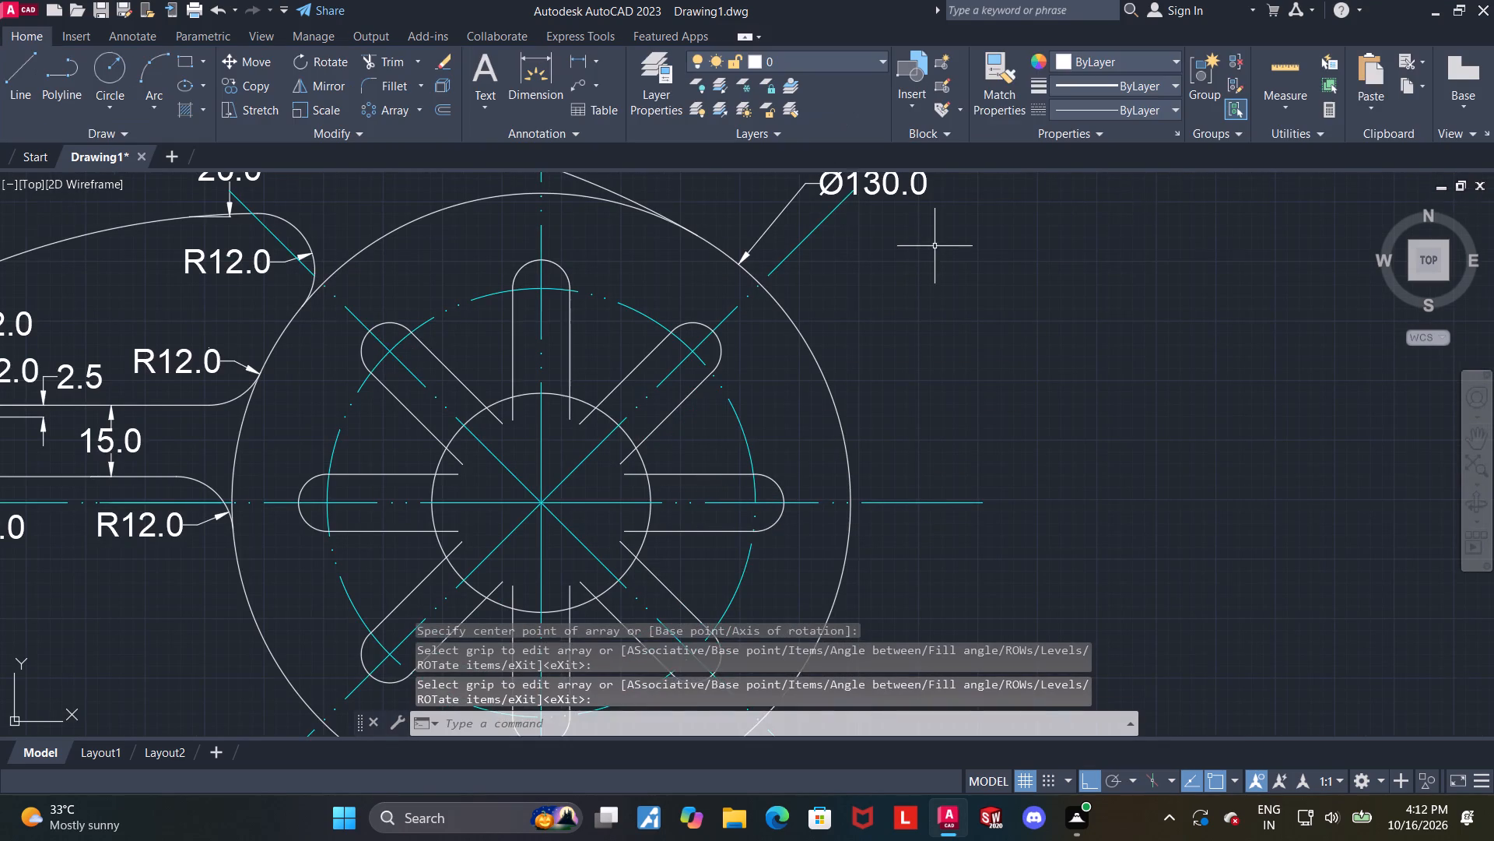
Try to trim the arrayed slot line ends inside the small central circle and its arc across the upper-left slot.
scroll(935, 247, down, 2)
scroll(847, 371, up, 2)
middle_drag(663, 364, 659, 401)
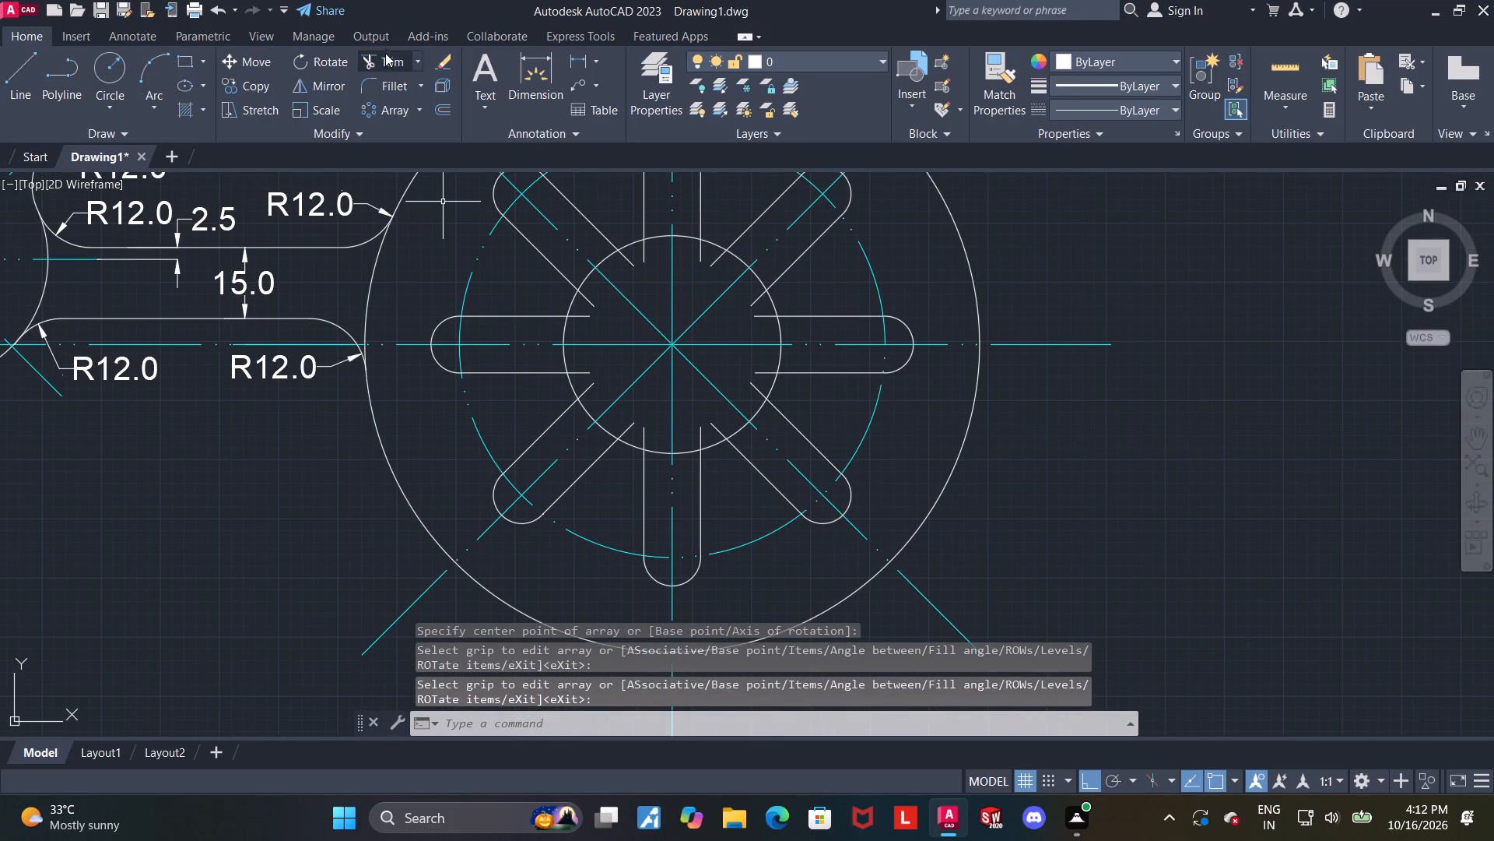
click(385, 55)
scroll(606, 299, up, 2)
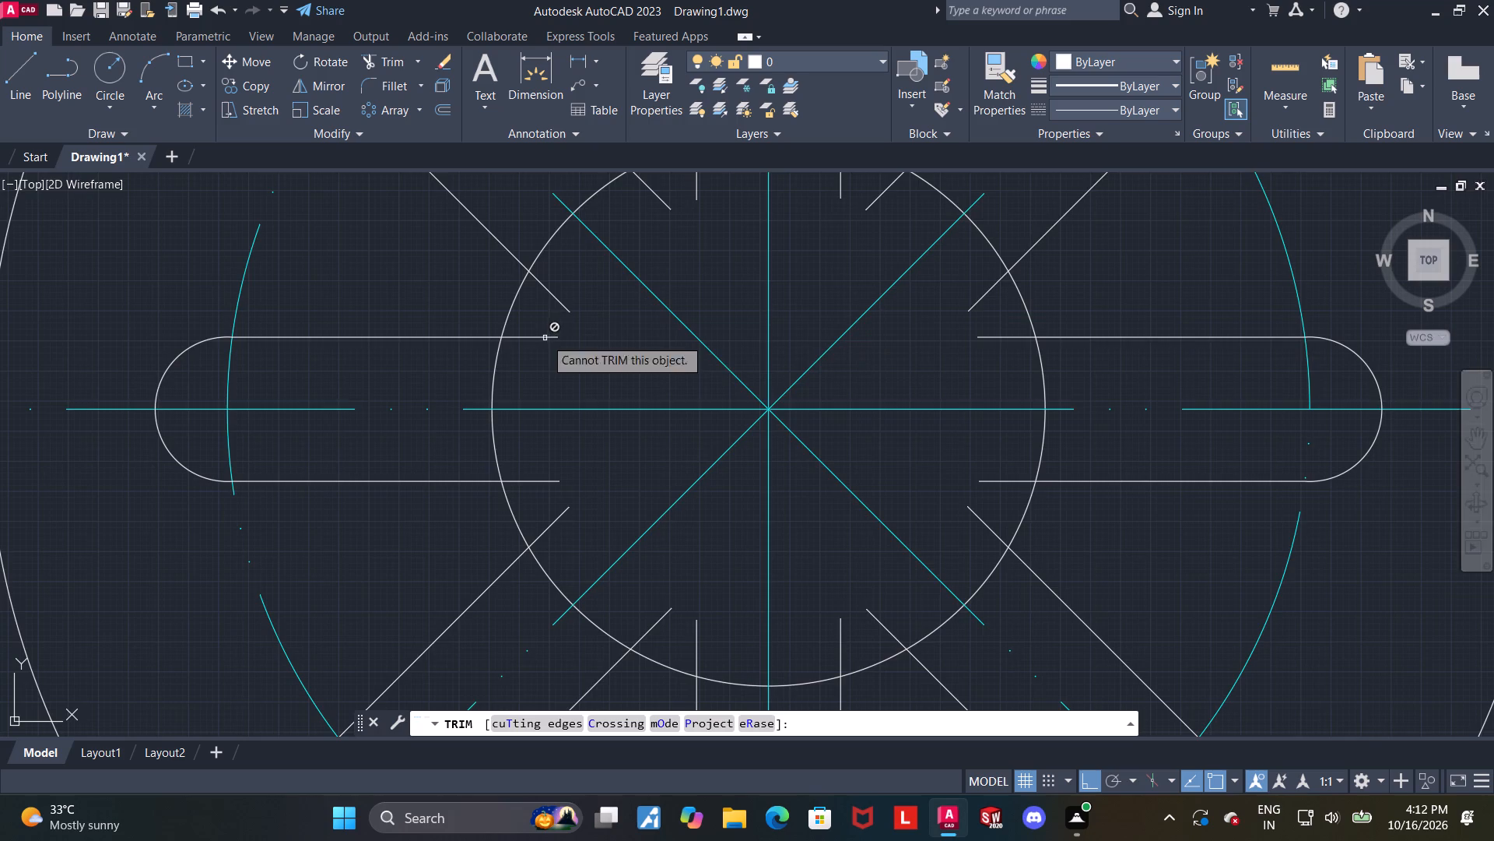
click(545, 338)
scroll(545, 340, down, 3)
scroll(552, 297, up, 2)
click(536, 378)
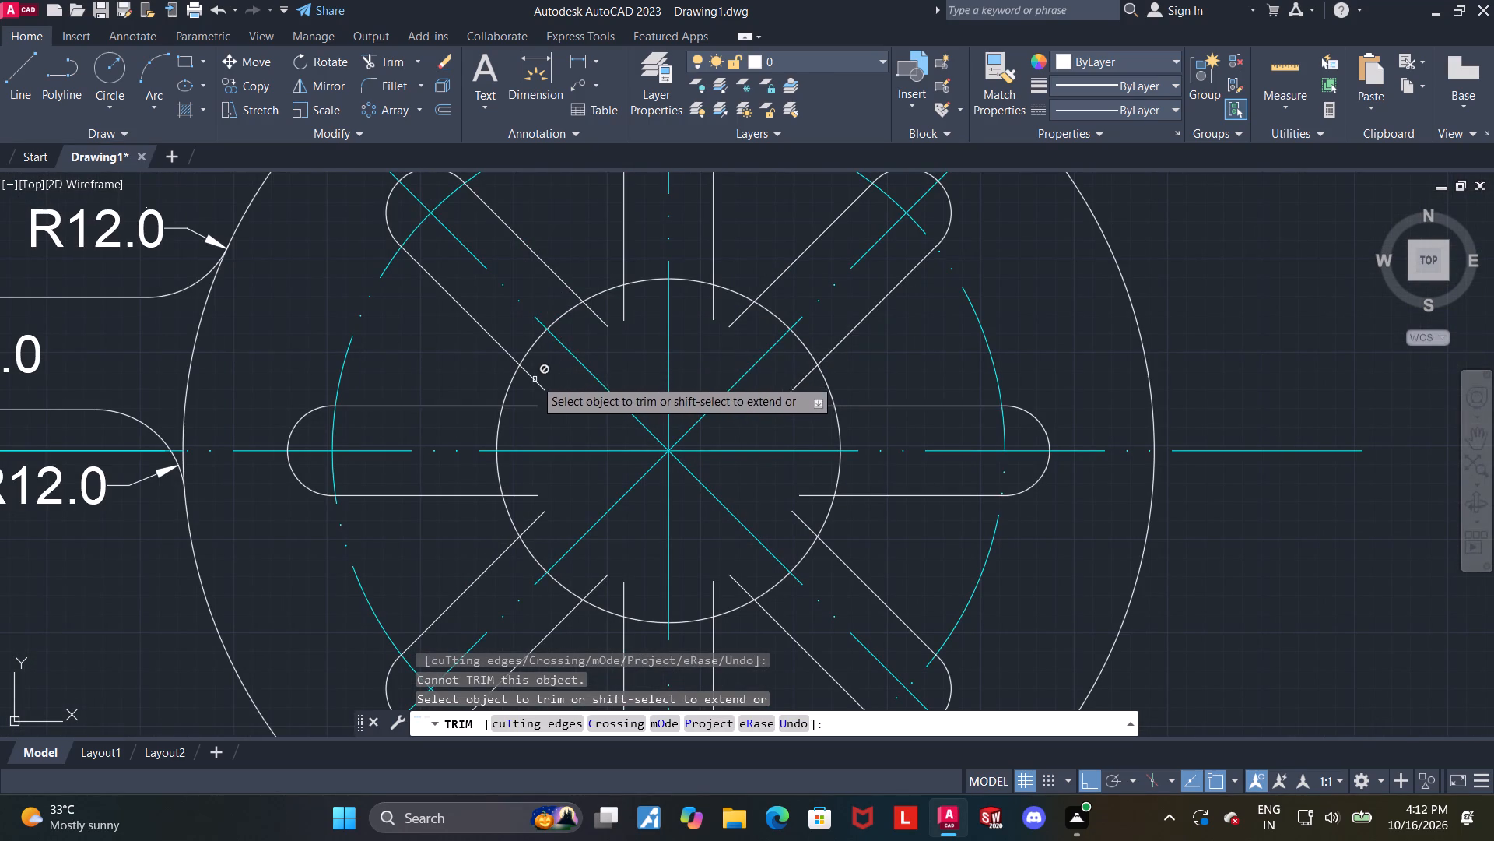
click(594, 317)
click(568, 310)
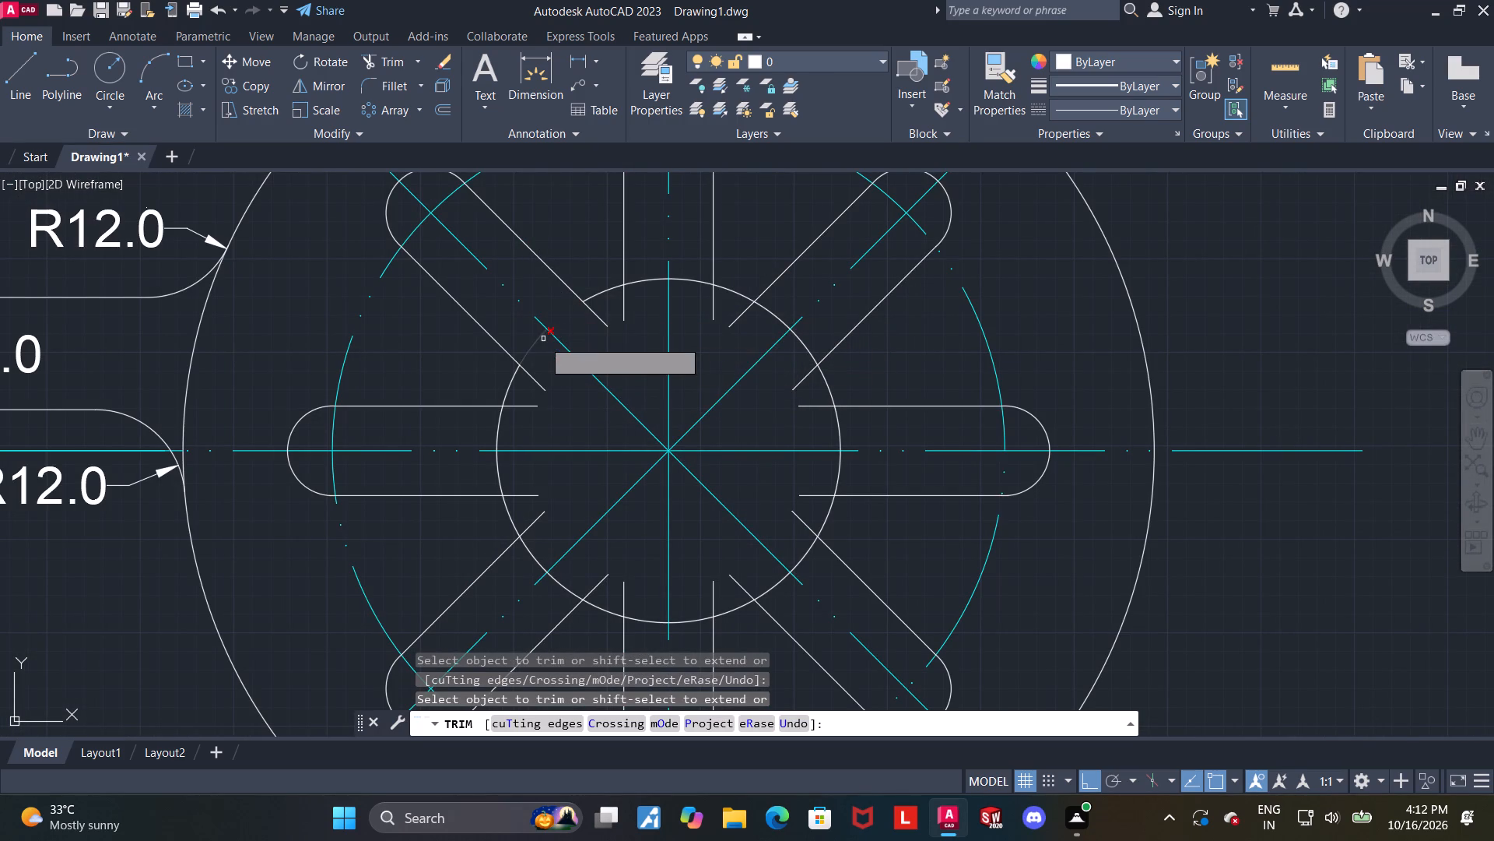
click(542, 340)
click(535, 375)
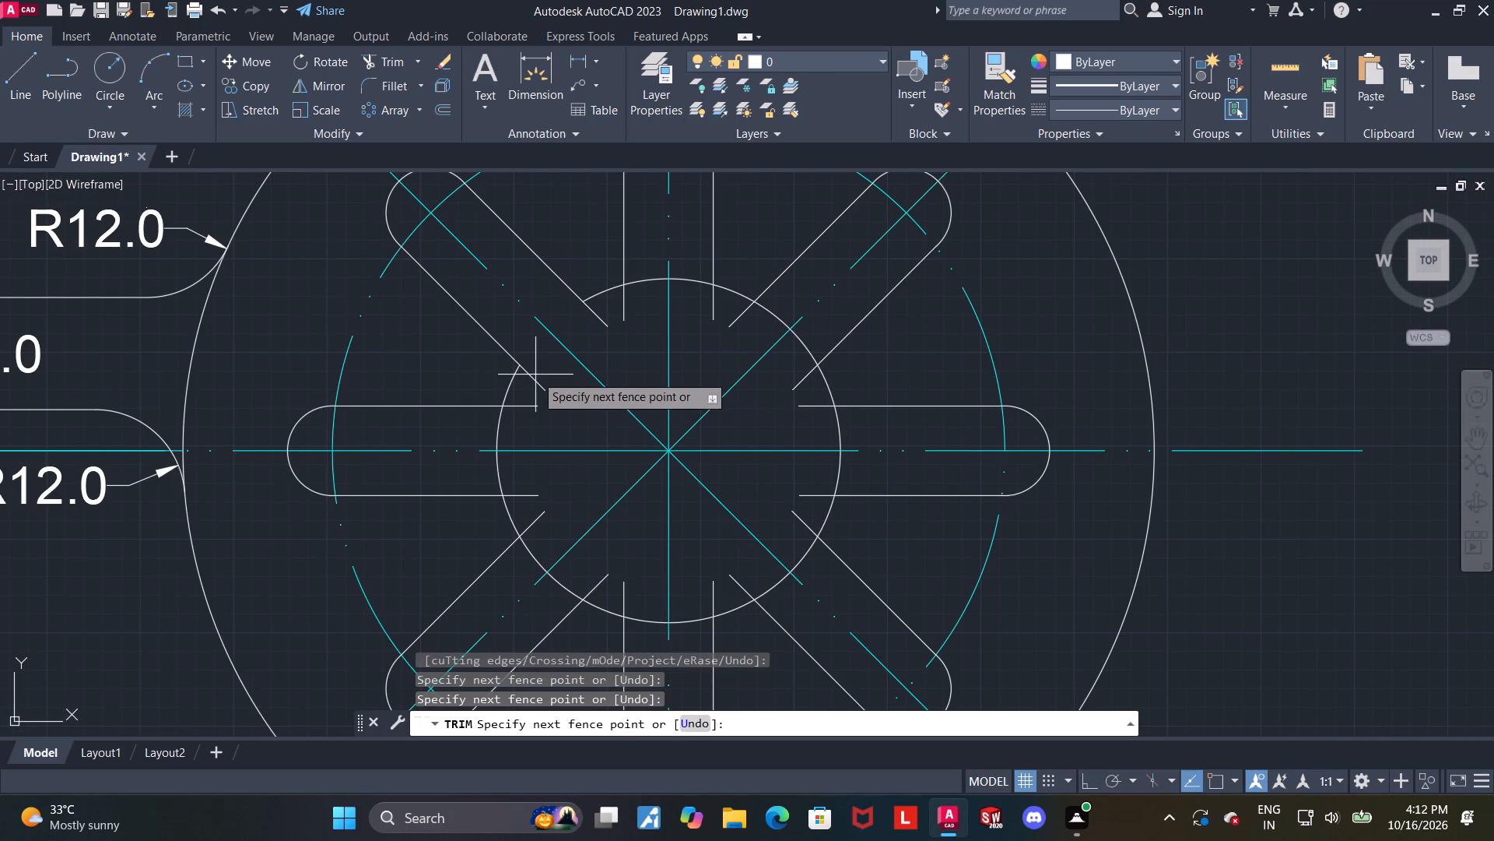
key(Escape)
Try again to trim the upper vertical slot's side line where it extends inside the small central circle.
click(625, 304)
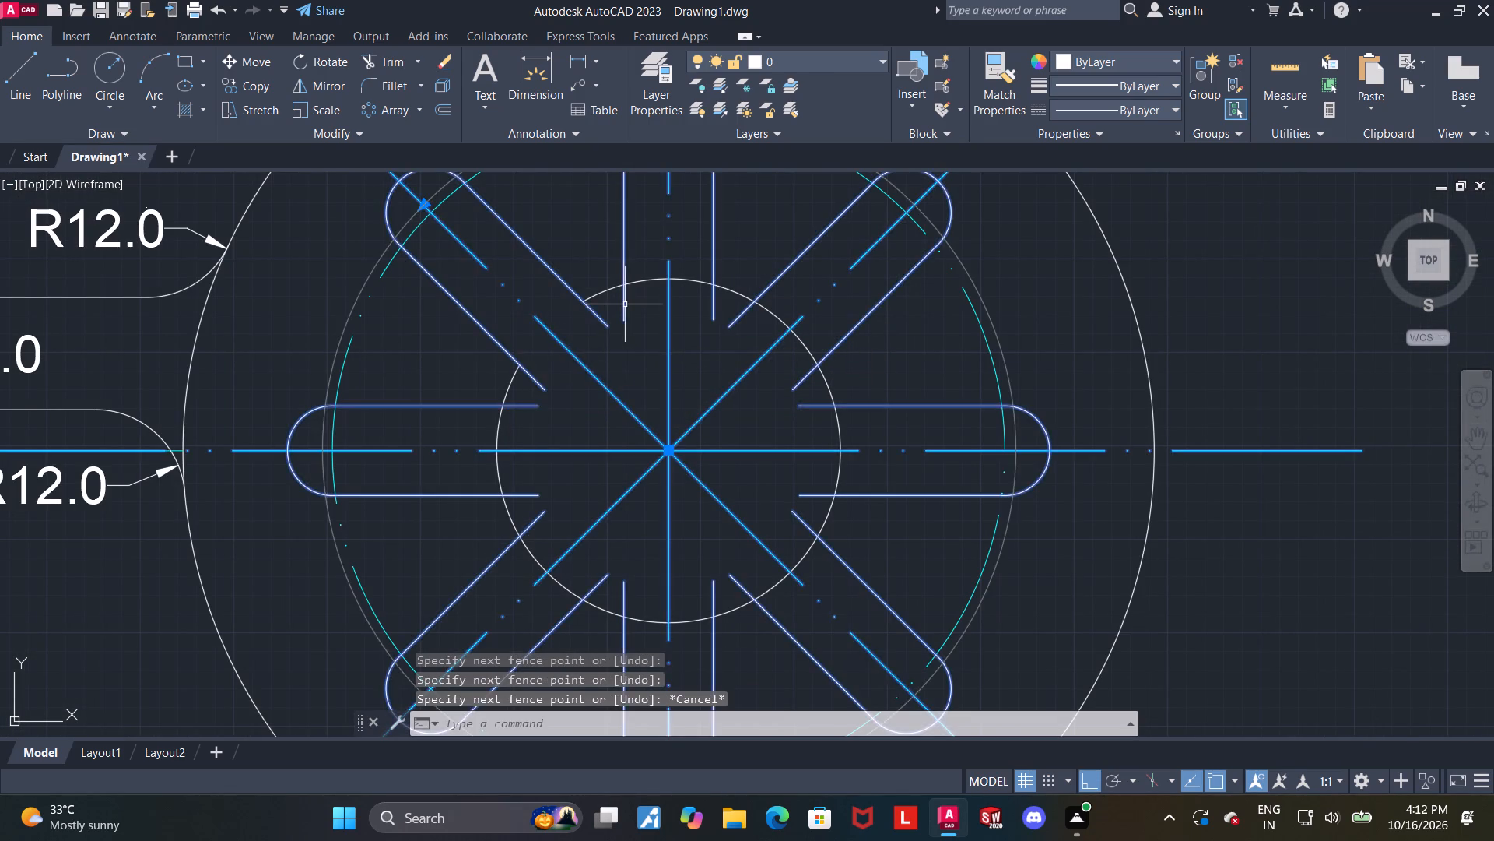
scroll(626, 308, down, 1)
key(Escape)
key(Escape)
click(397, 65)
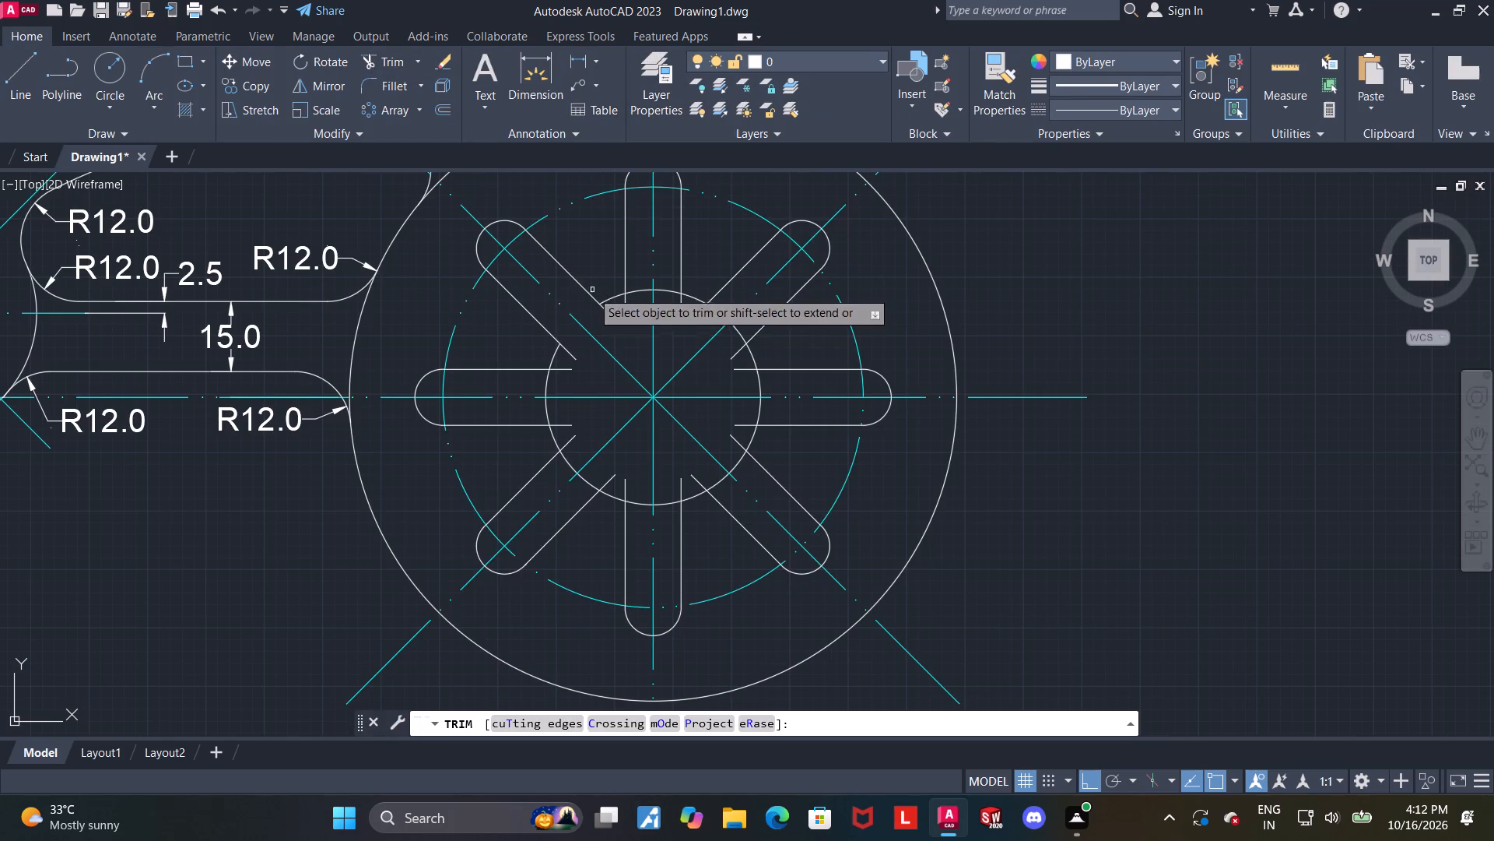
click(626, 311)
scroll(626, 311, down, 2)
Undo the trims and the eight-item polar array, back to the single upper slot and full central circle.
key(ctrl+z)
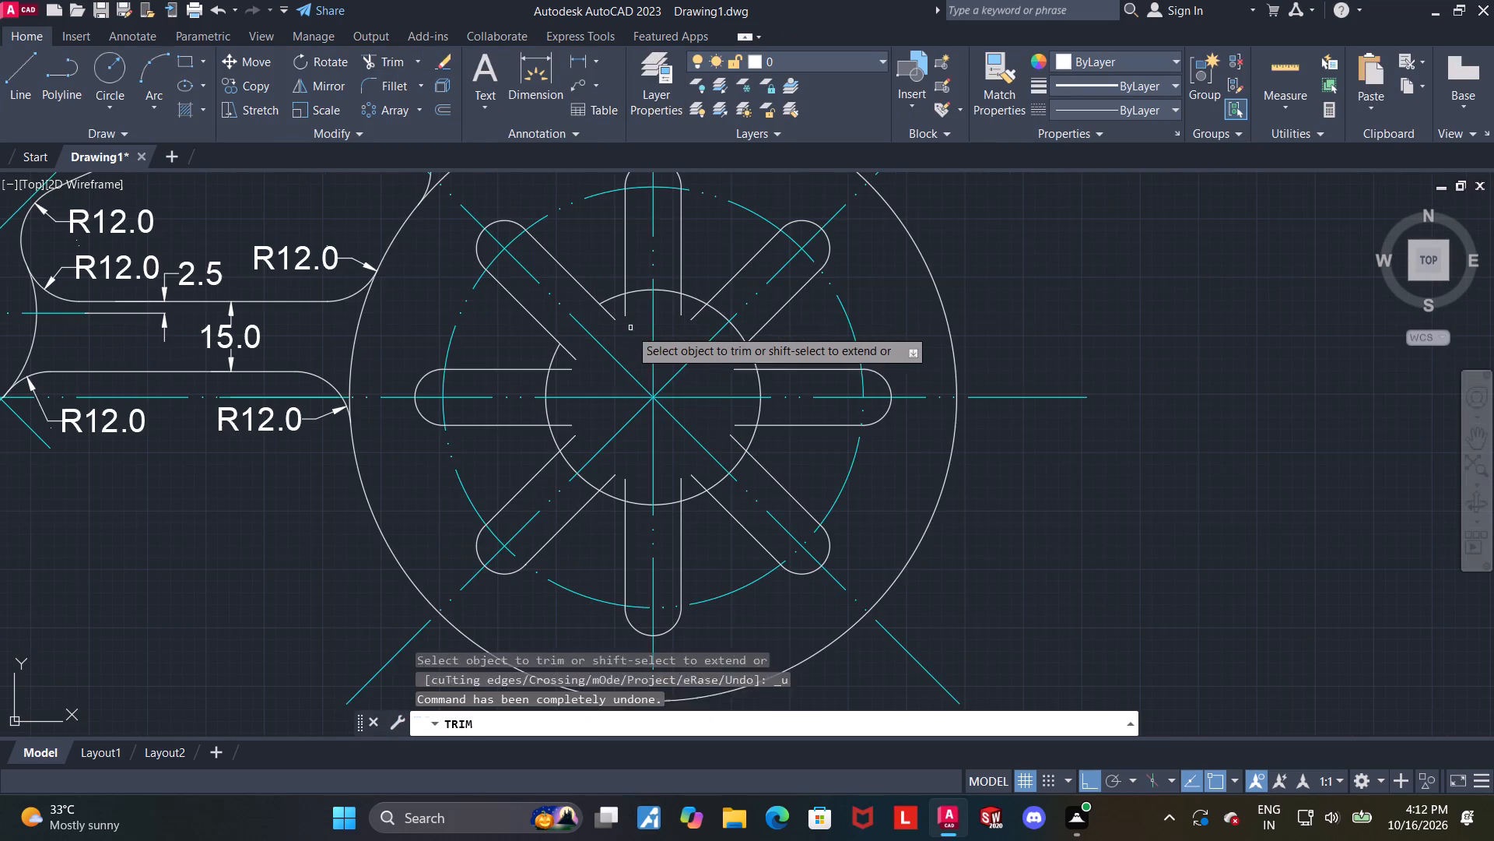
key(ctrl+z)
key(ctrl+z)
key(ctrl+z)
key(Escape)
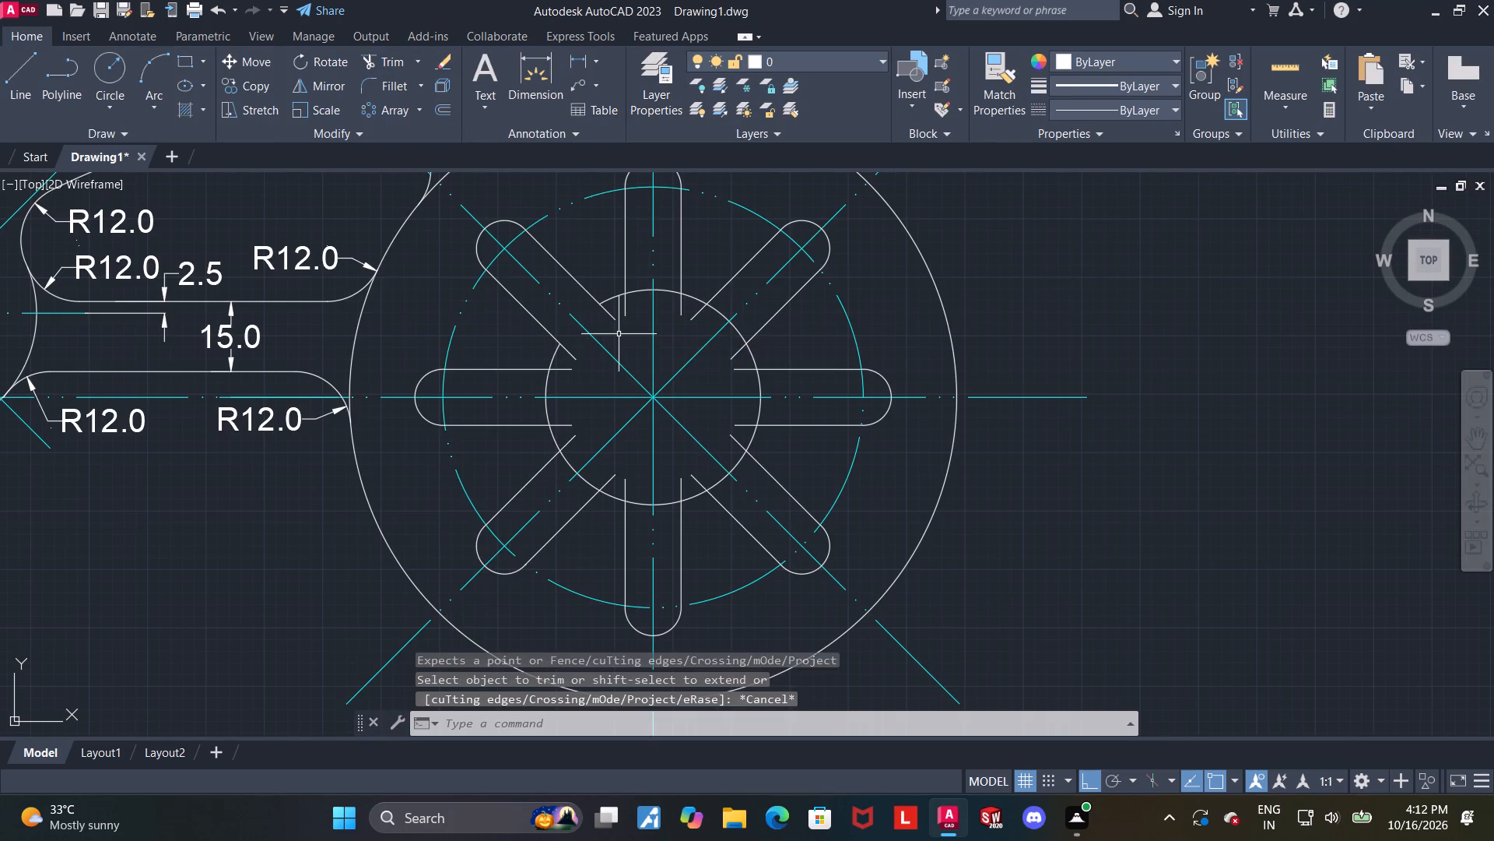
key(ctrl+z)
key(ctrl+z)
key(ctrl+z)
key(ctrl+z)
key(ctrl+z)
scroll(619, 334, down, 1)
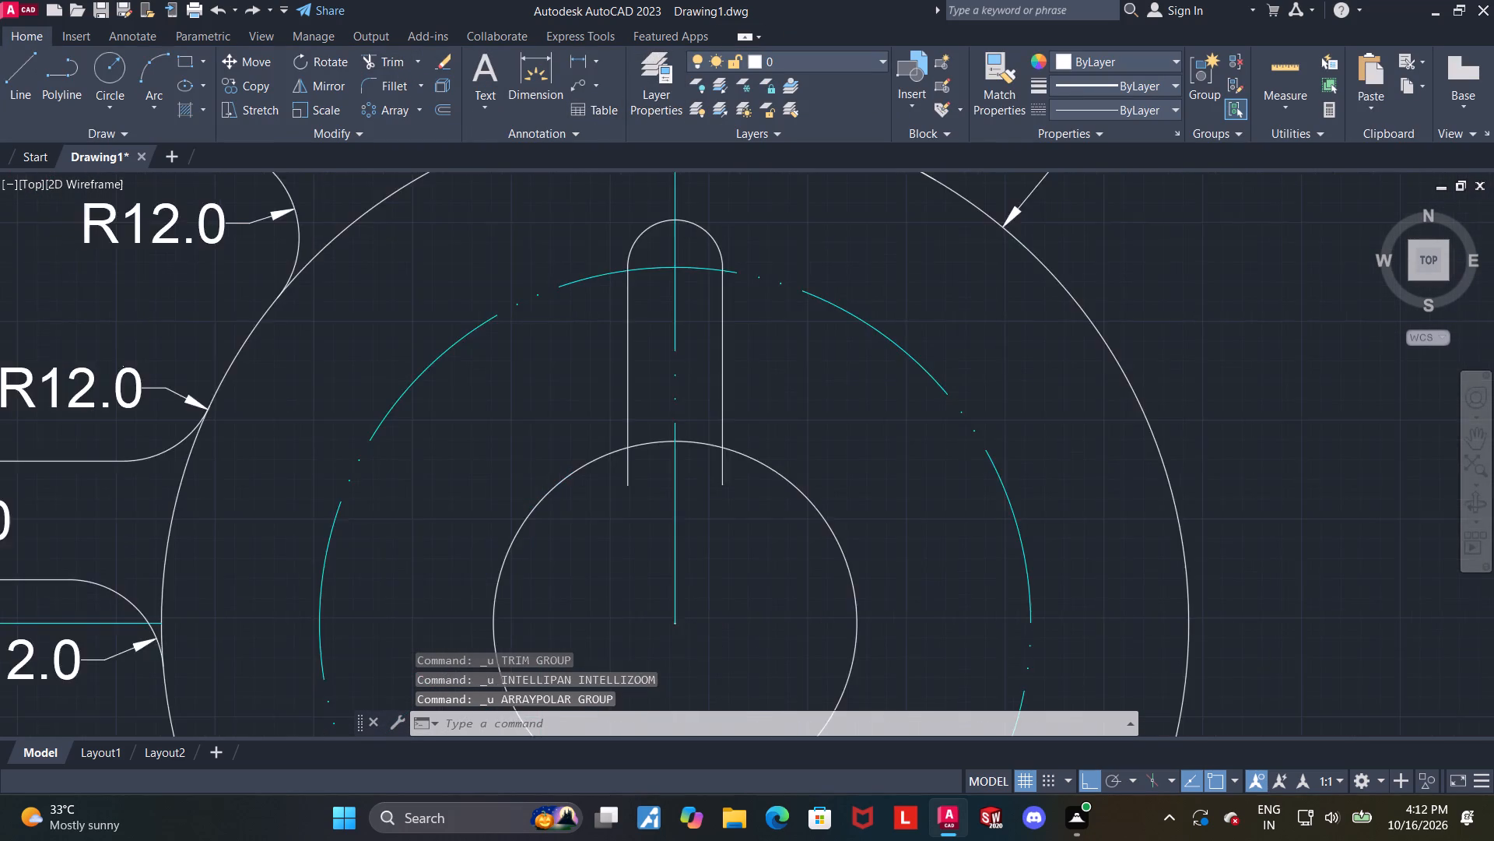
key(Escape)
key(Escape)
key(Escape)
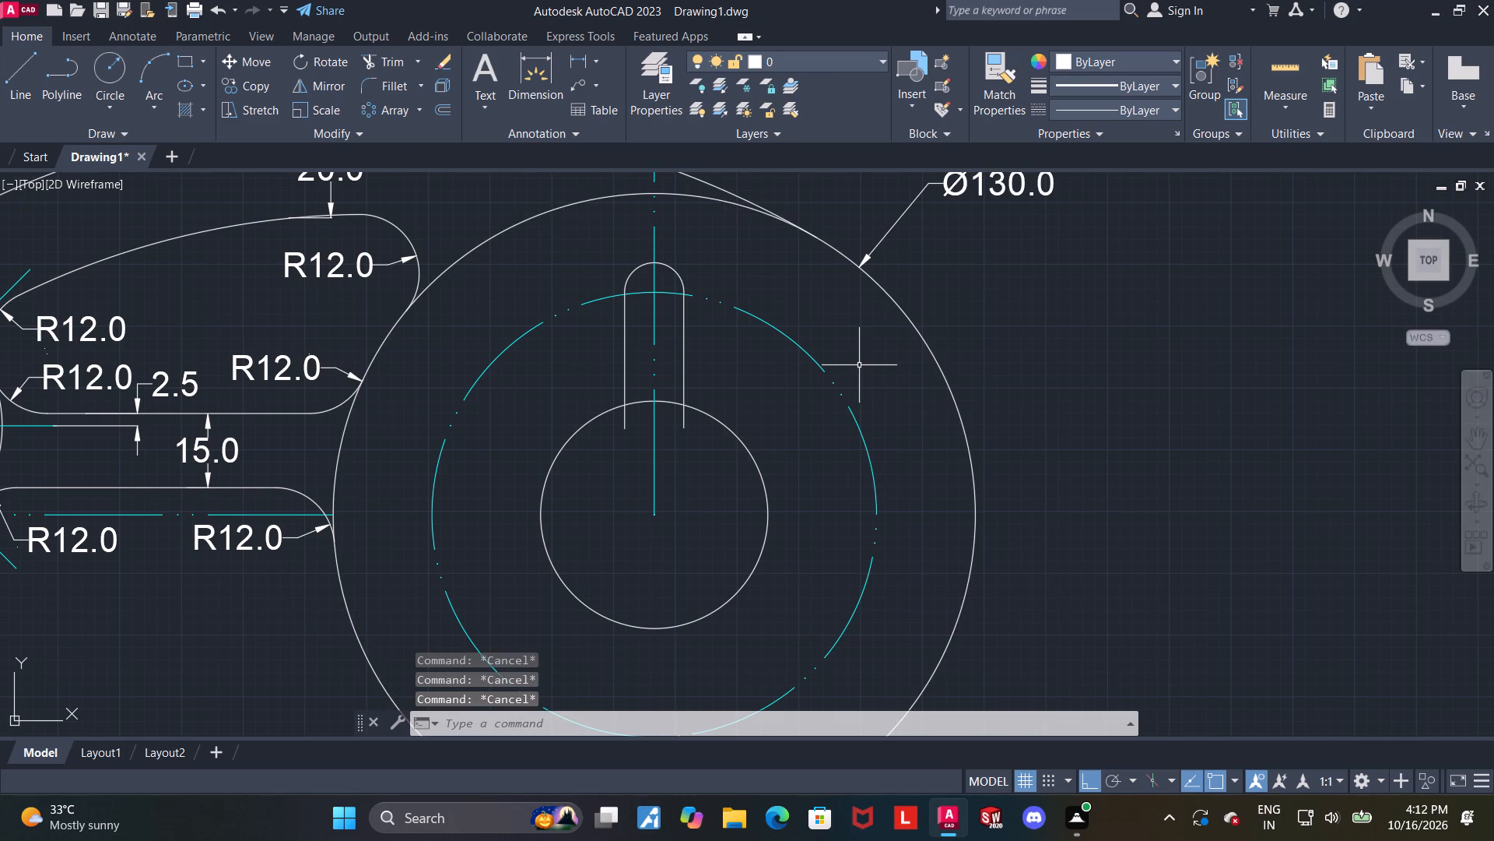
Mirror the upper slot and its vertical centre line across the 130-diameter circle's horizontal axis, keeping the source objects.
scroll(703, 362, down, 2)
scroll(702, 366, up, 1)
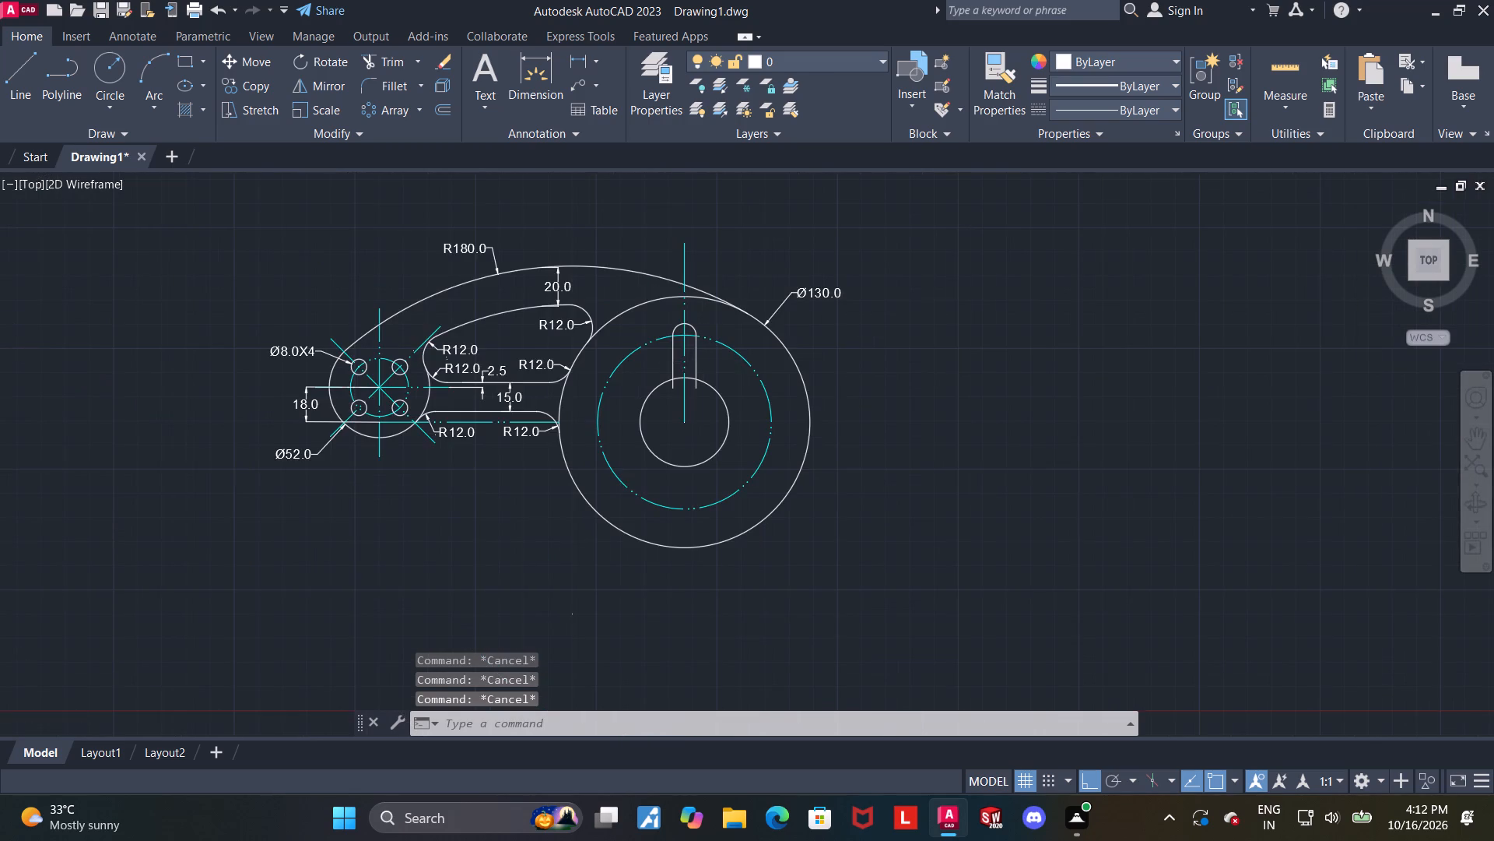
middle_drag(707, 370, 751, 325)
key(Escape)
key(Escape)
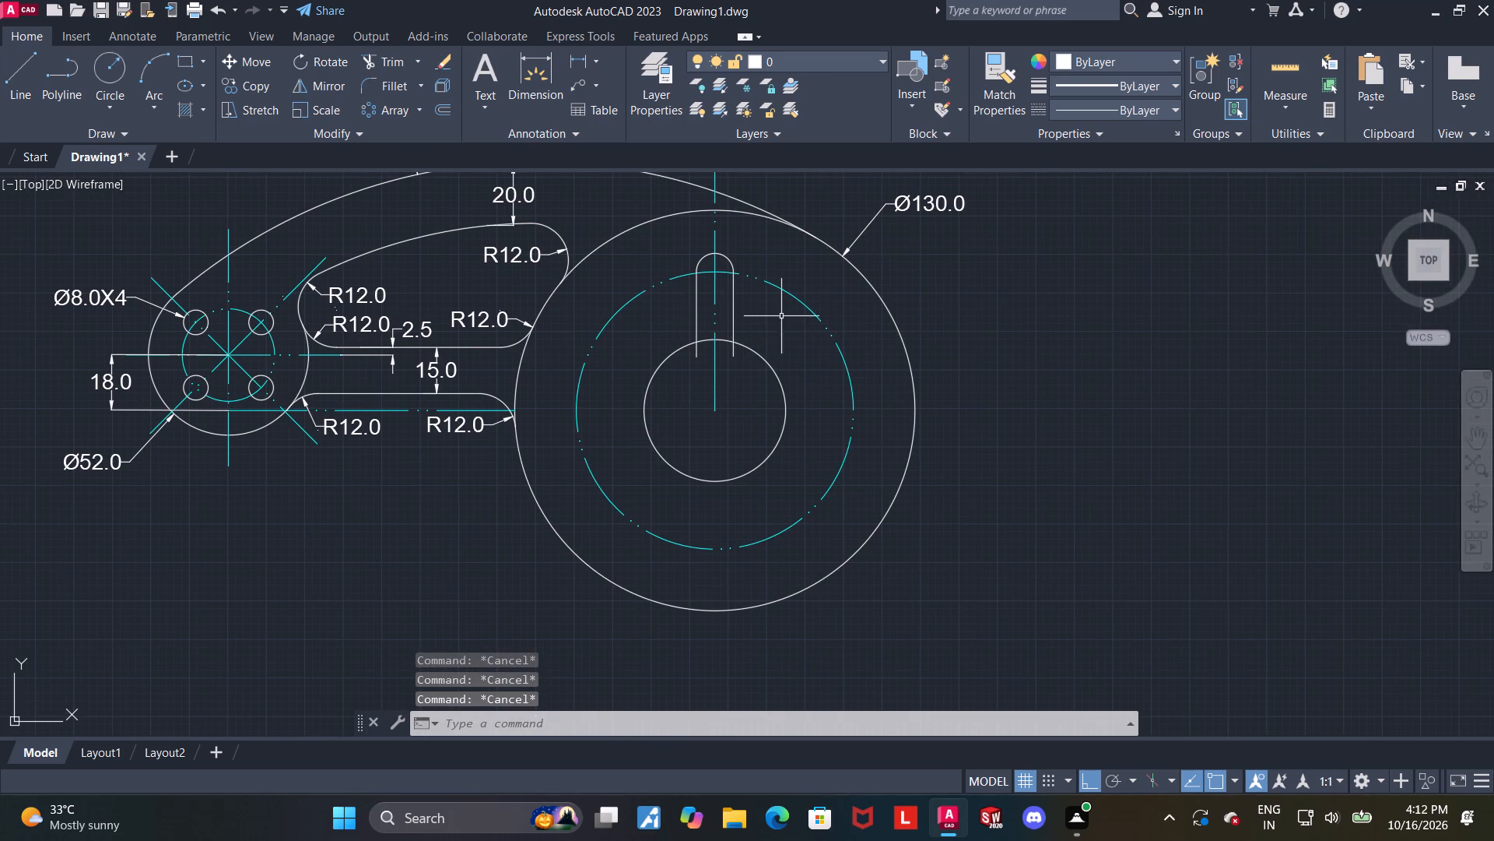
middle_drag(787, 316, 763, 352)
scroll(755, 349, up, 1)
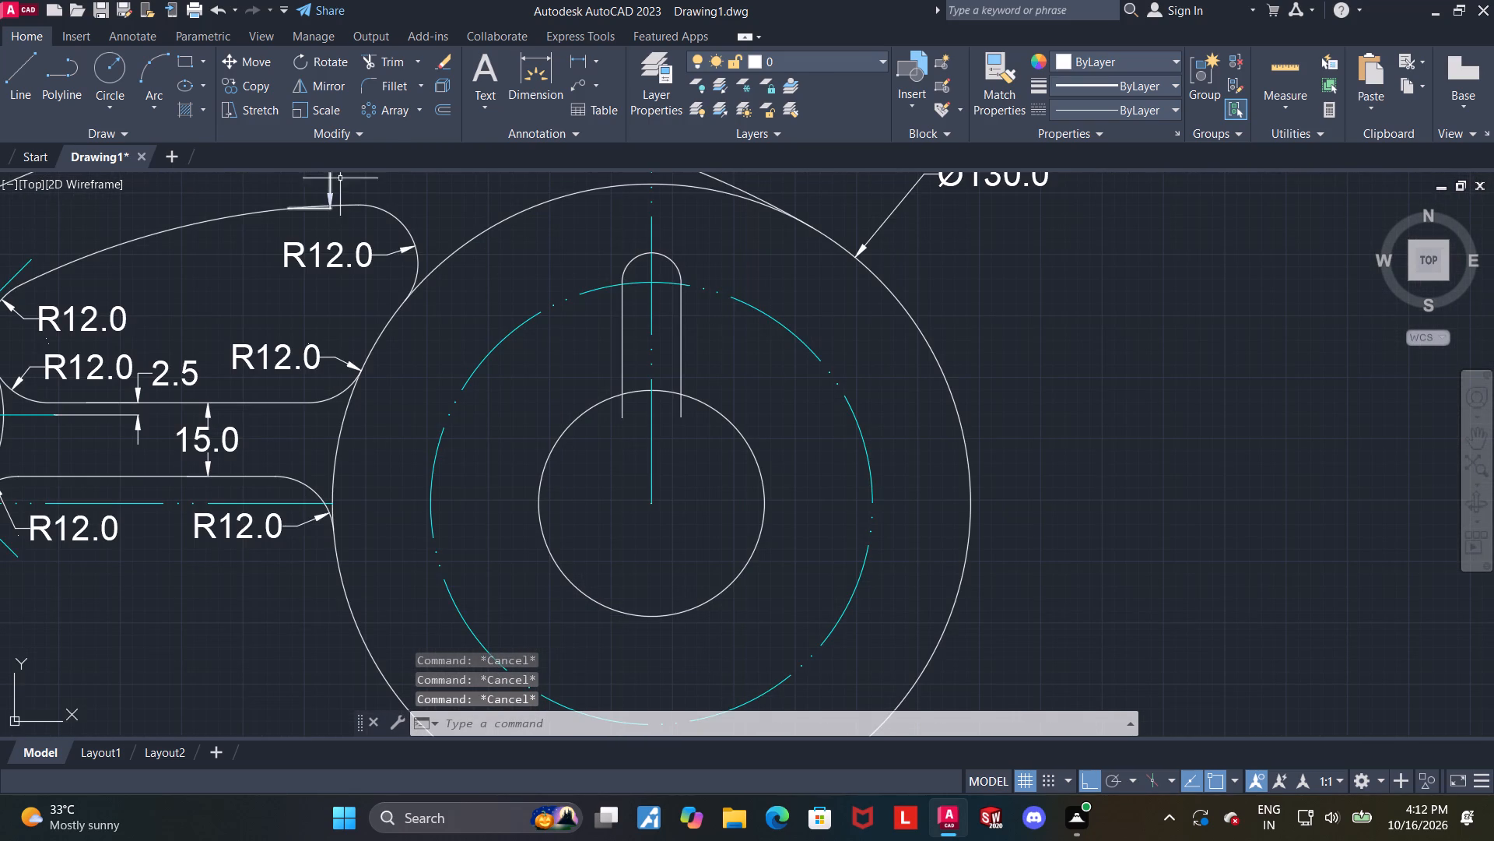
click(320, 82)
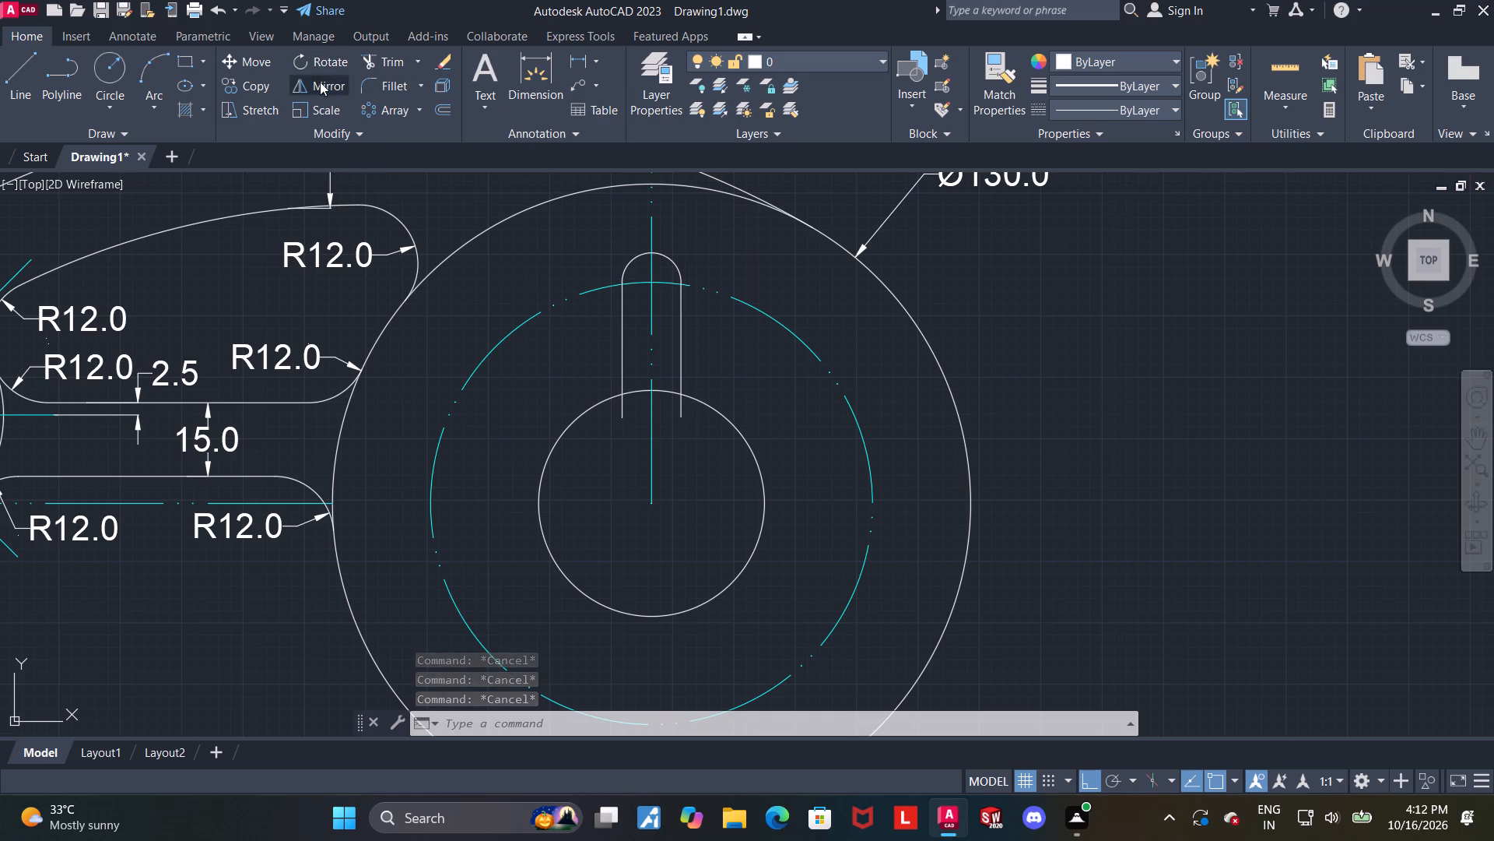
click(624, 343)
click(638, 258)
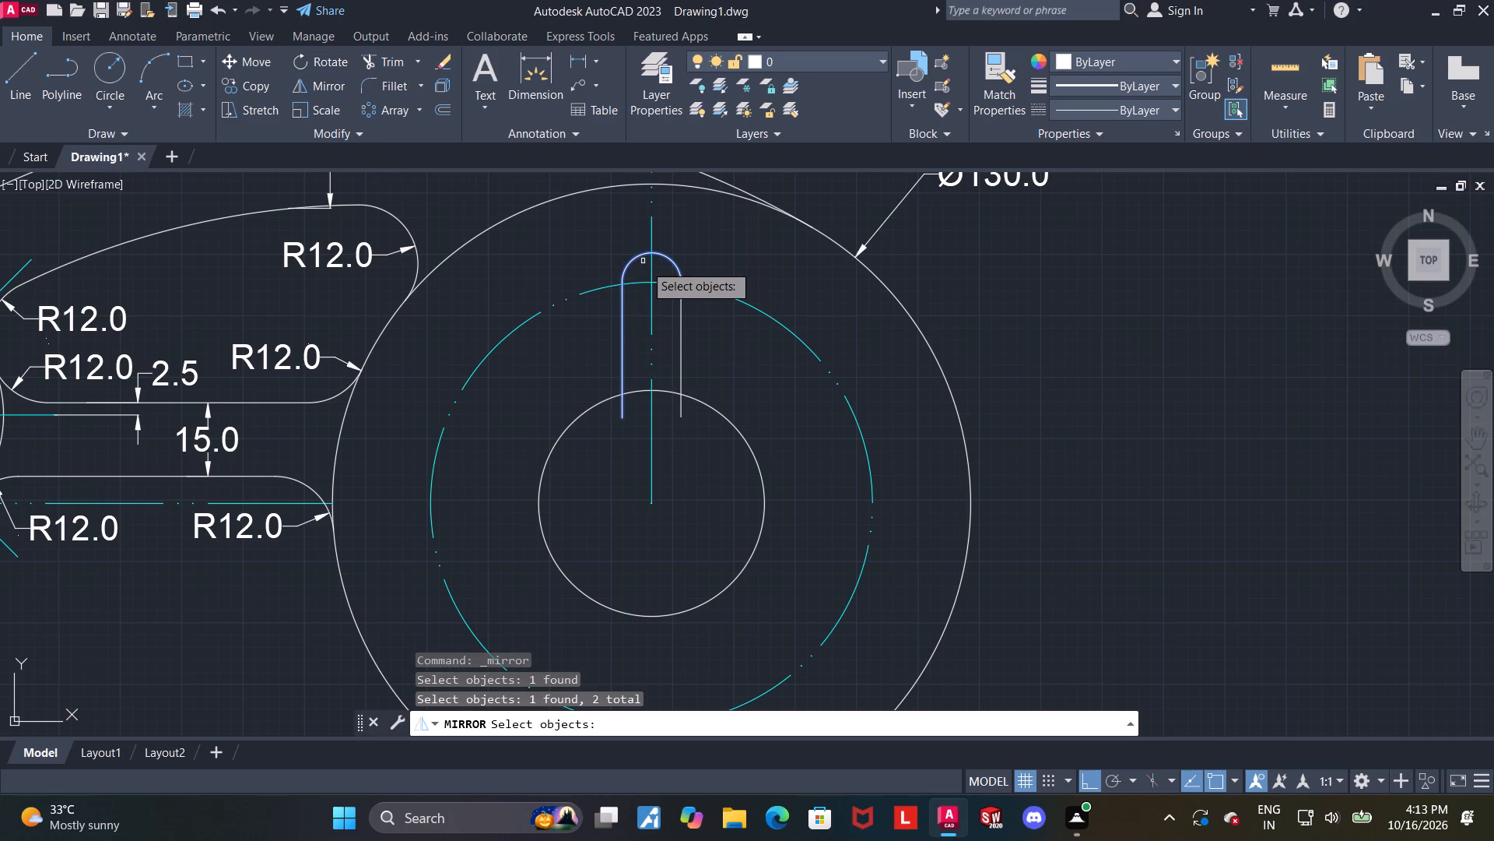
click(679, 315)
click(651, 312)
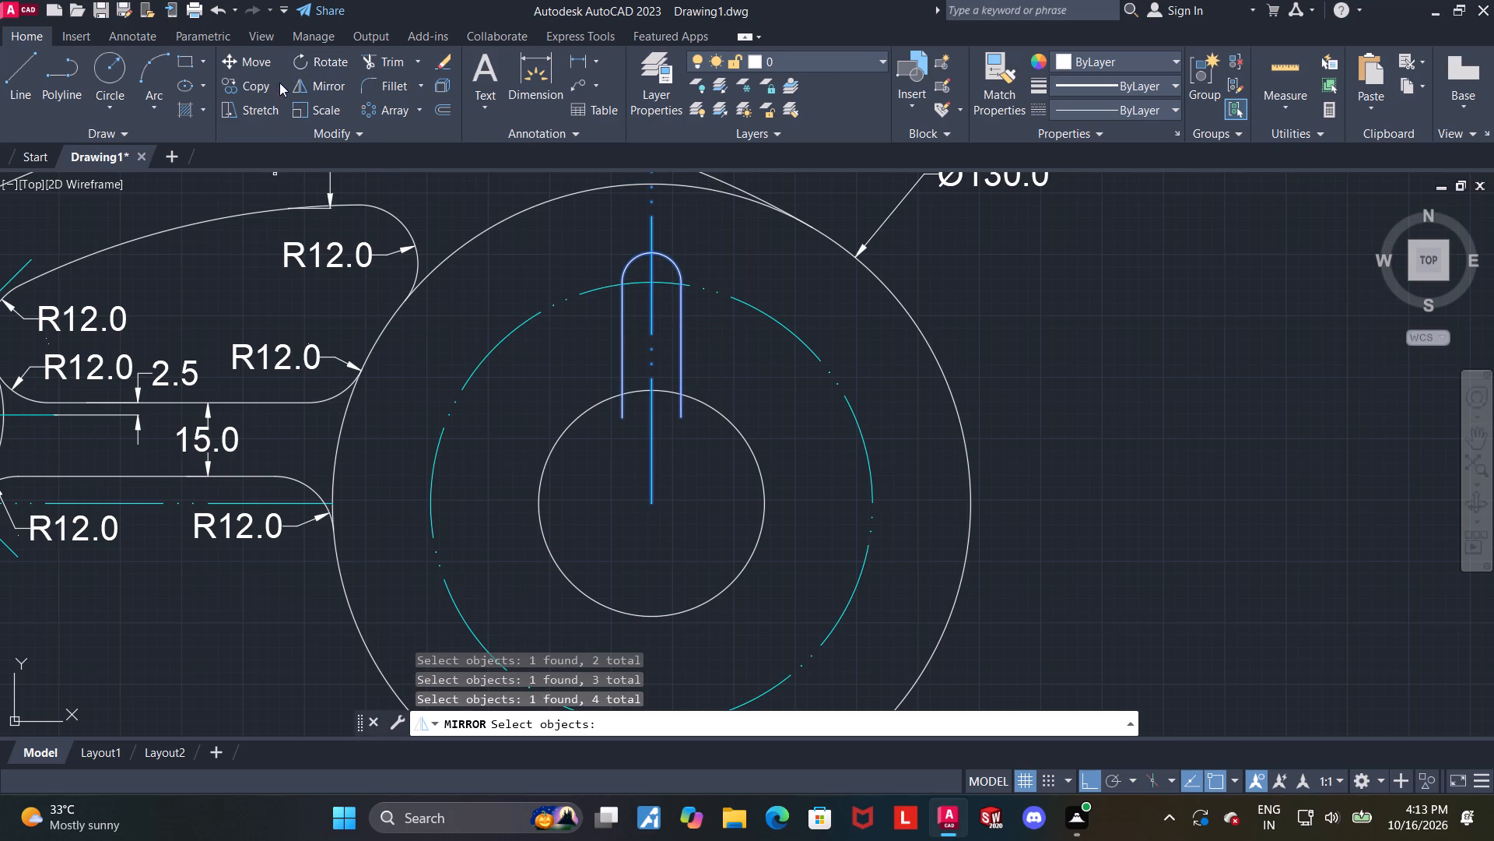
key(Return)
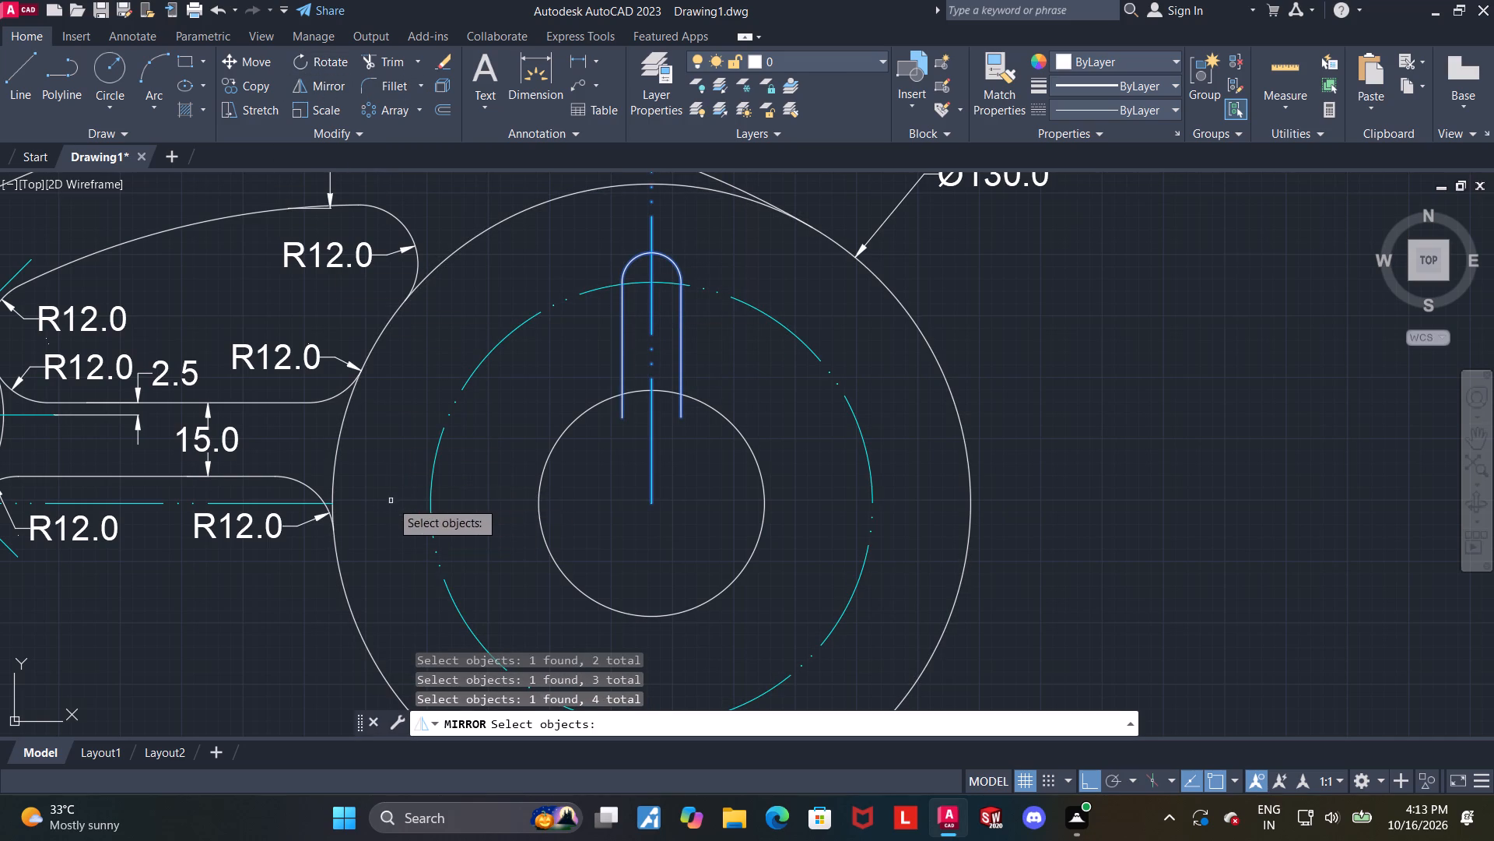
click(330, 501)
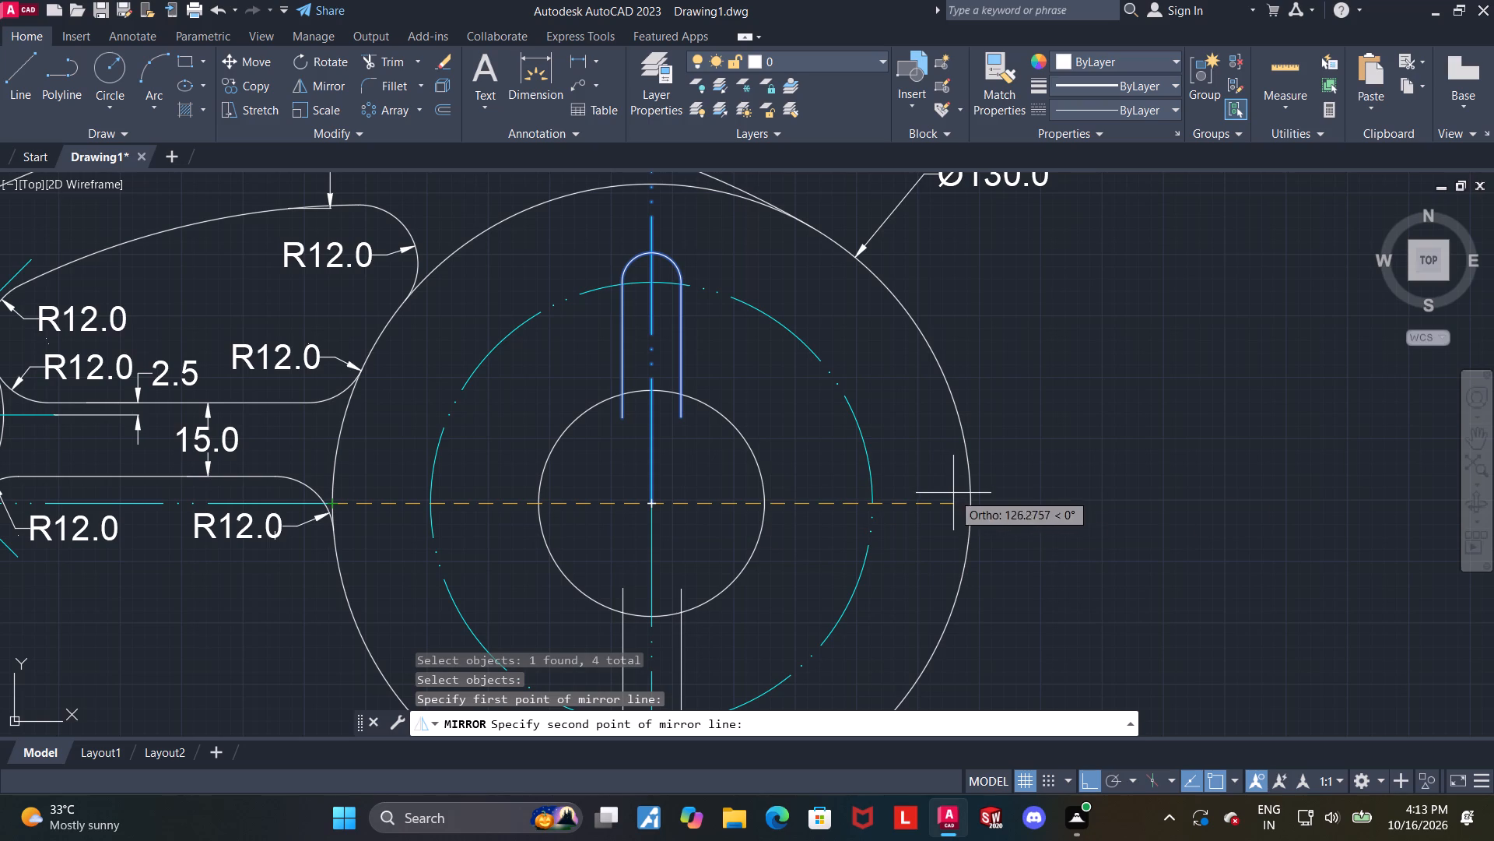
click(970, 498)
scroll(969, 500, down, 1)
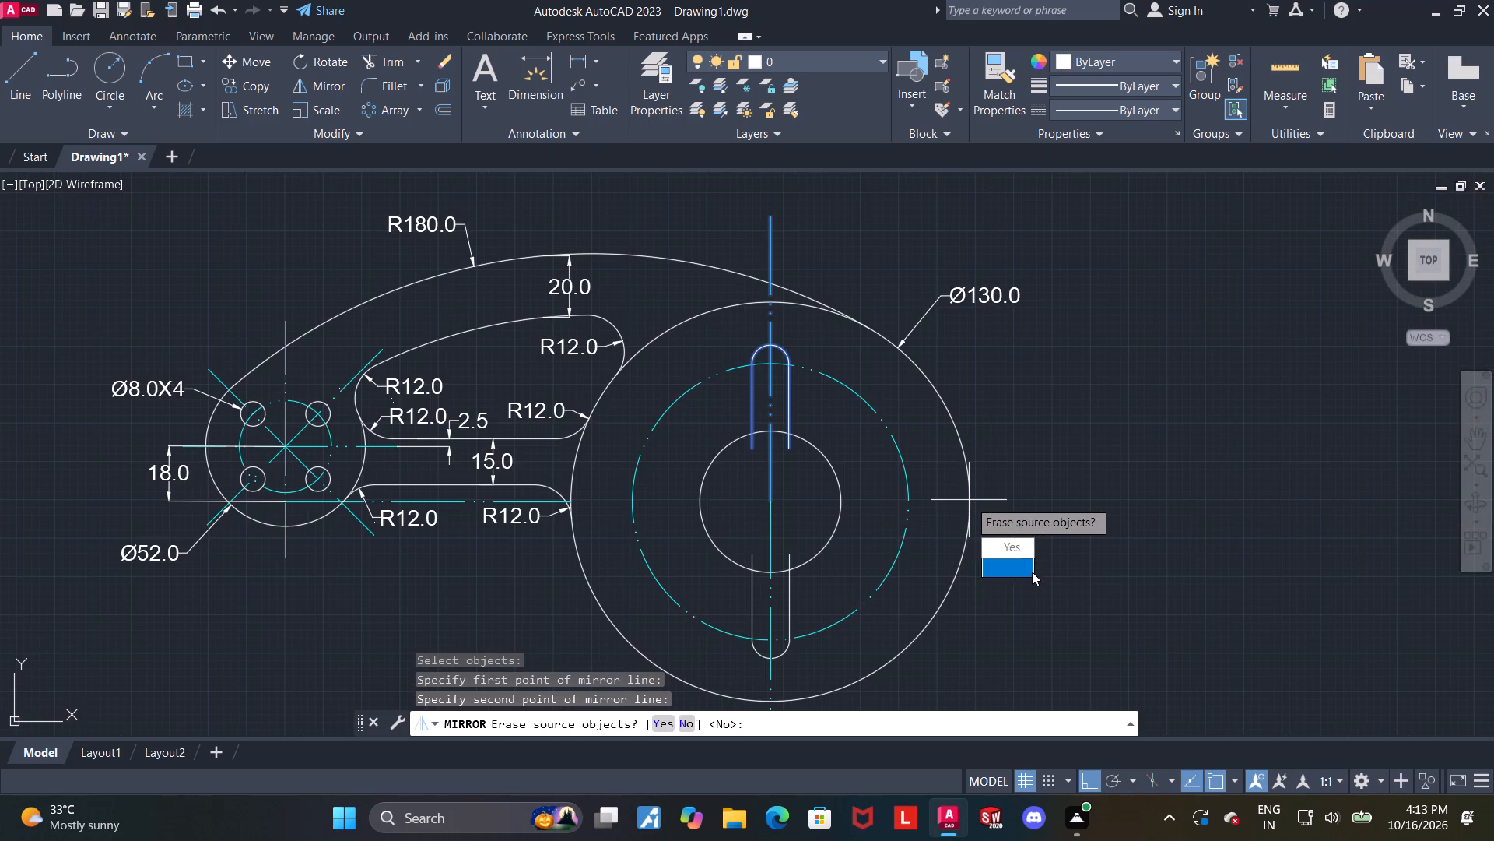
drag(1027, 572, 970, 498)
Trim the four side-line ends of the upper and lower slots that extend inside the small central circle.
scroll(832, 598, up, 1)
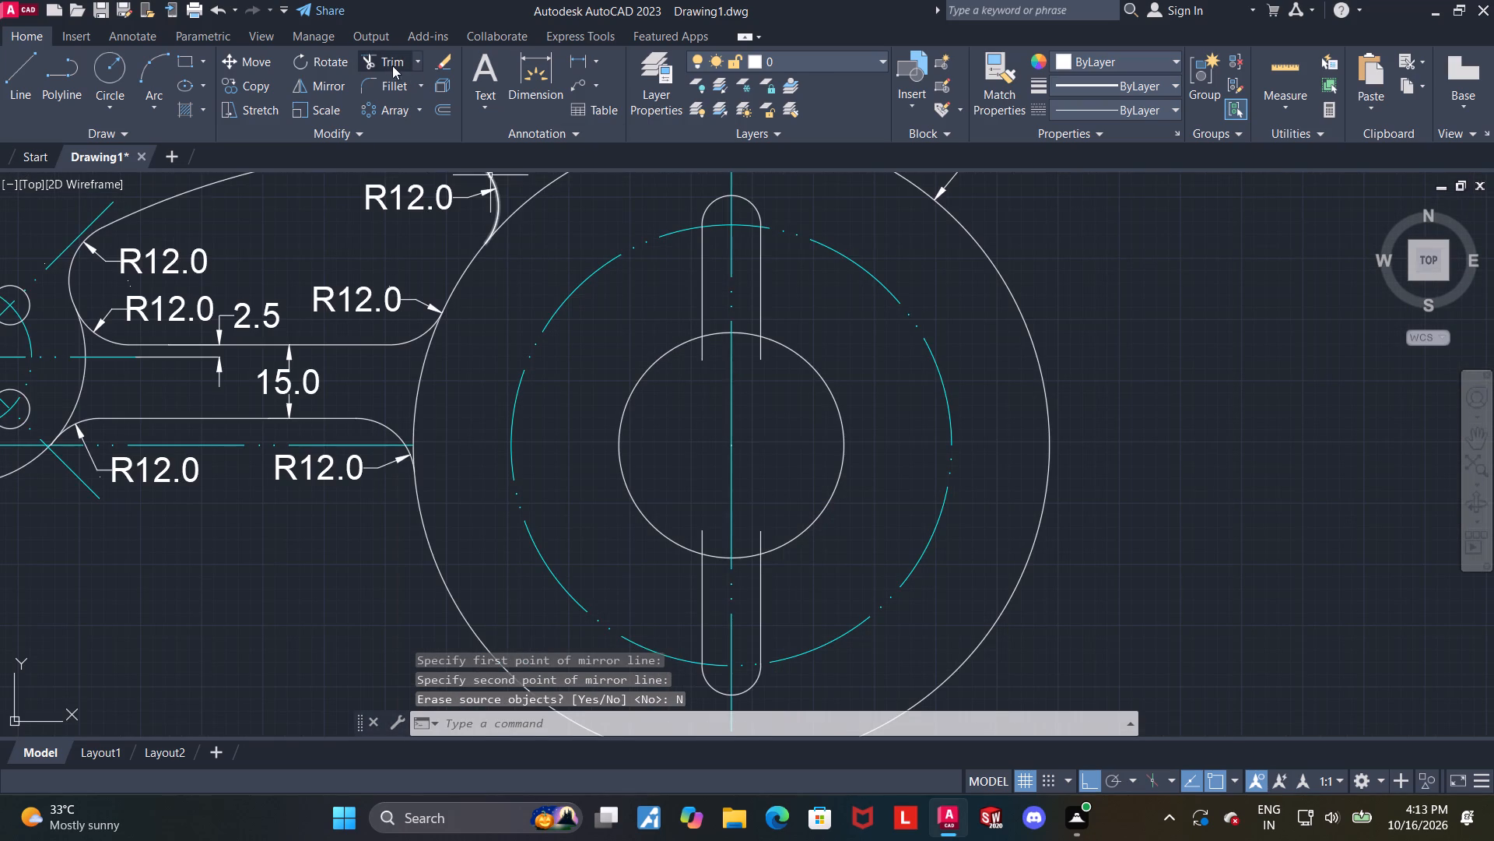
click(388, 64)
click(703, 540)
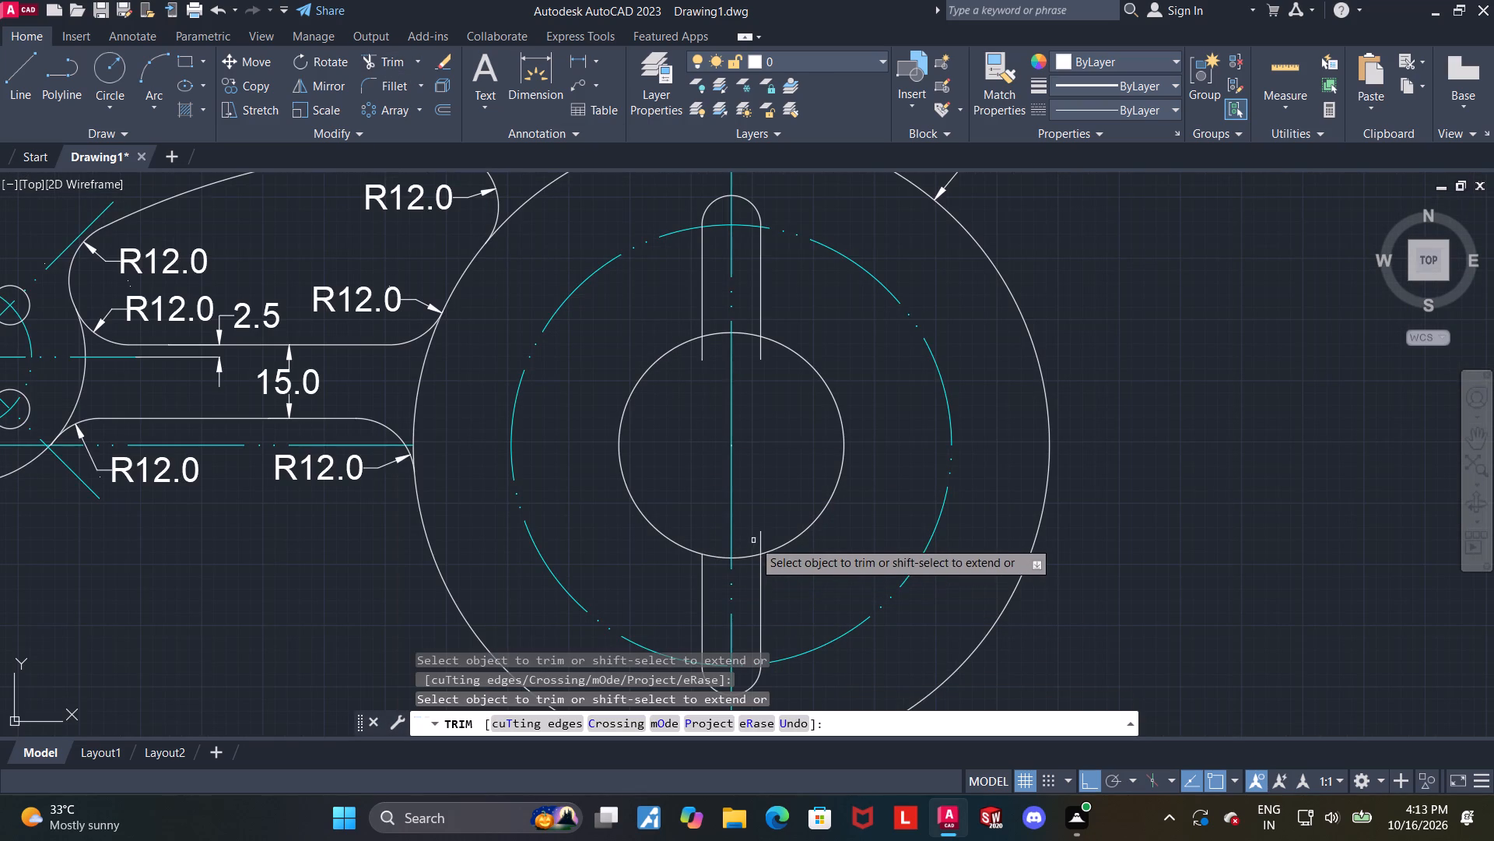
click(762, 533)
click(705, 357)
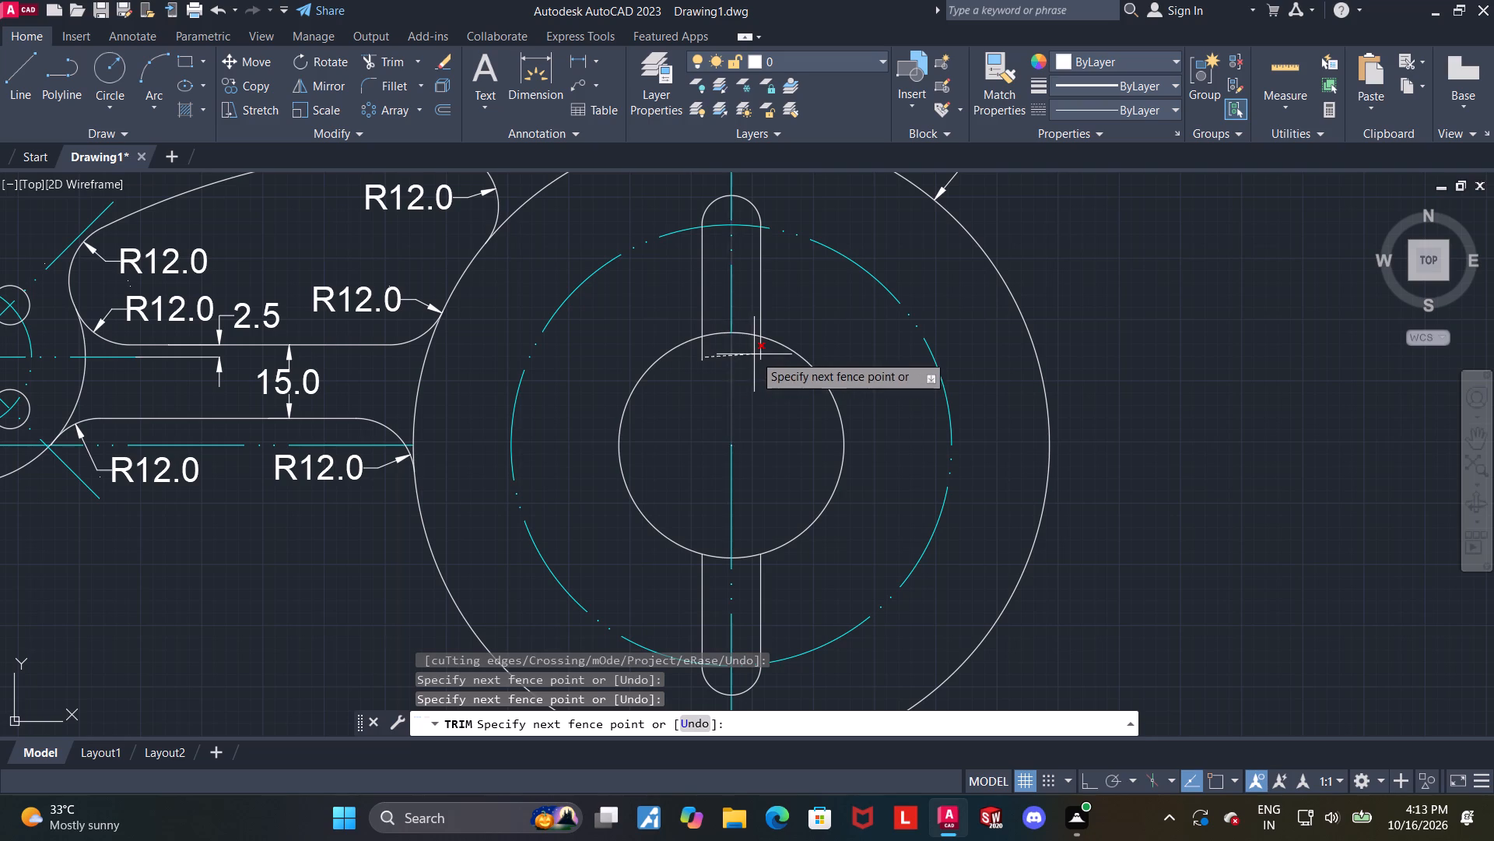
click(694, 357)
click(759, 354)
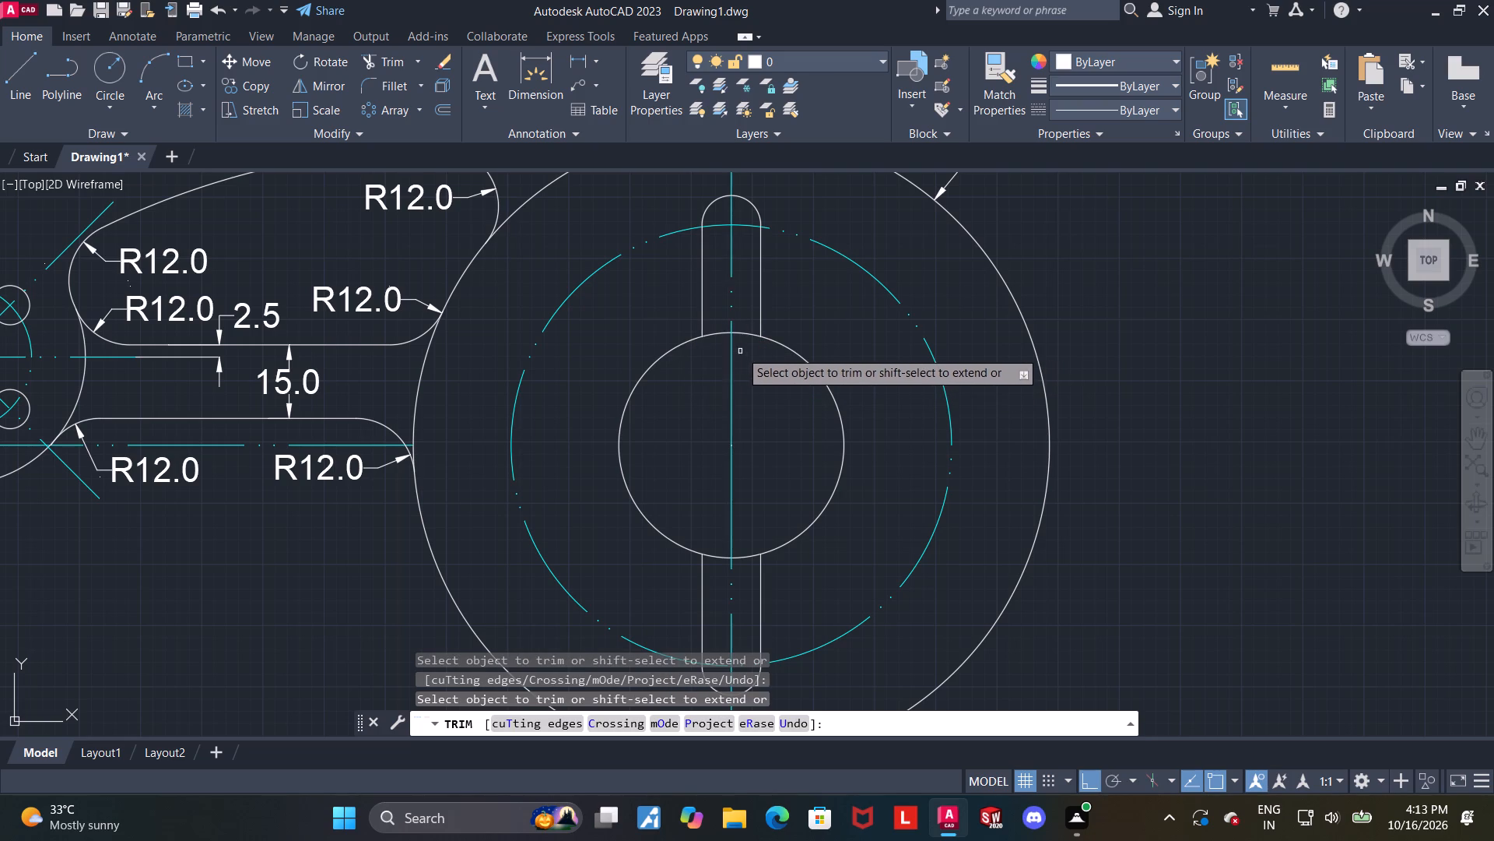
Trim the central circle's arcs that cross the mouths of the upper and lower slots.
click(721, 339)
click(720, 324)
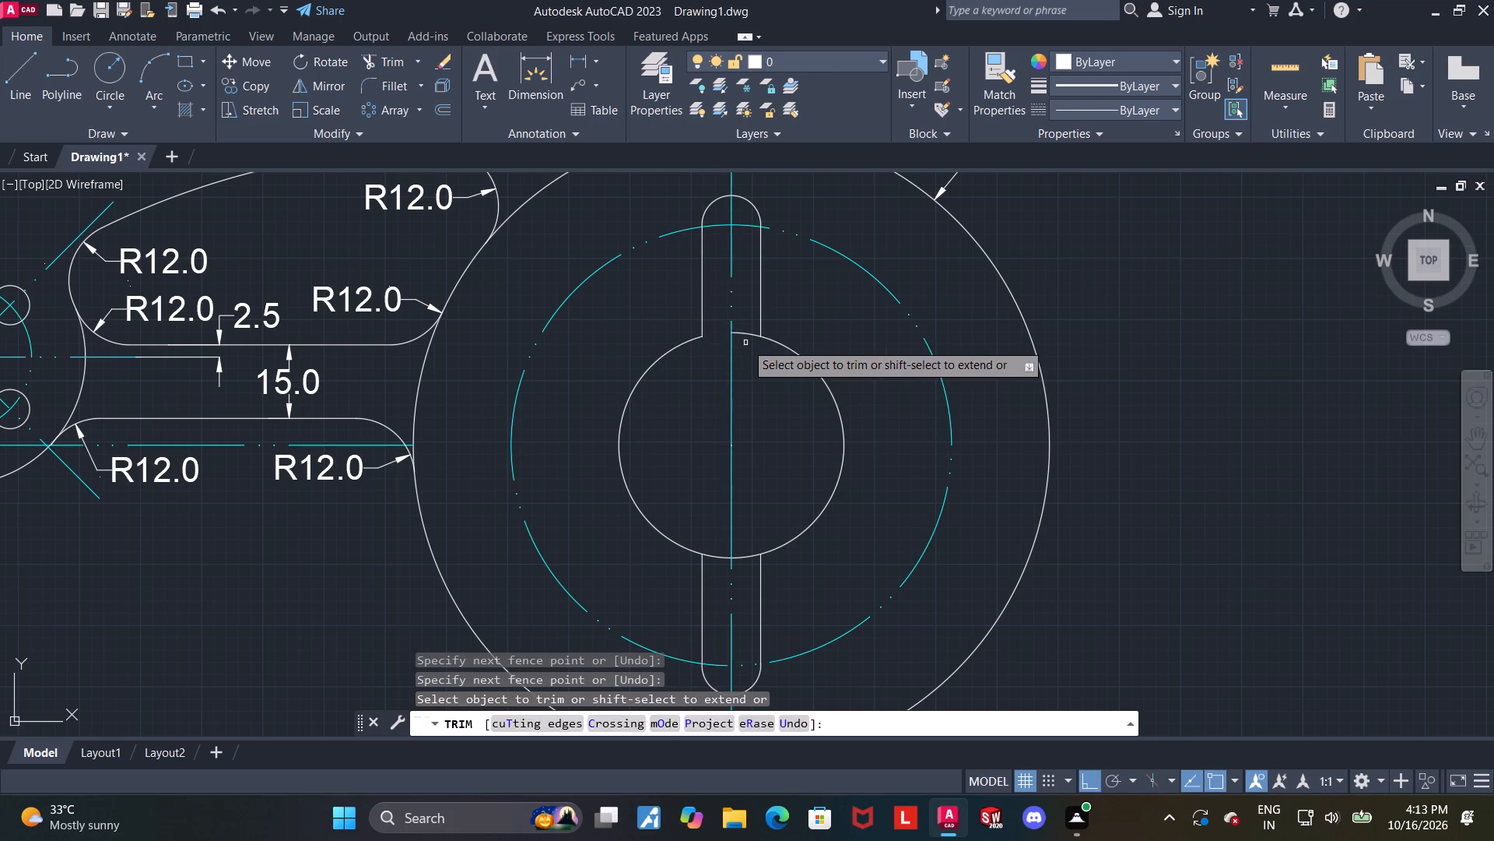
click(745, 343)
click(751, 314)
click(717, 575)
click(717, 546)
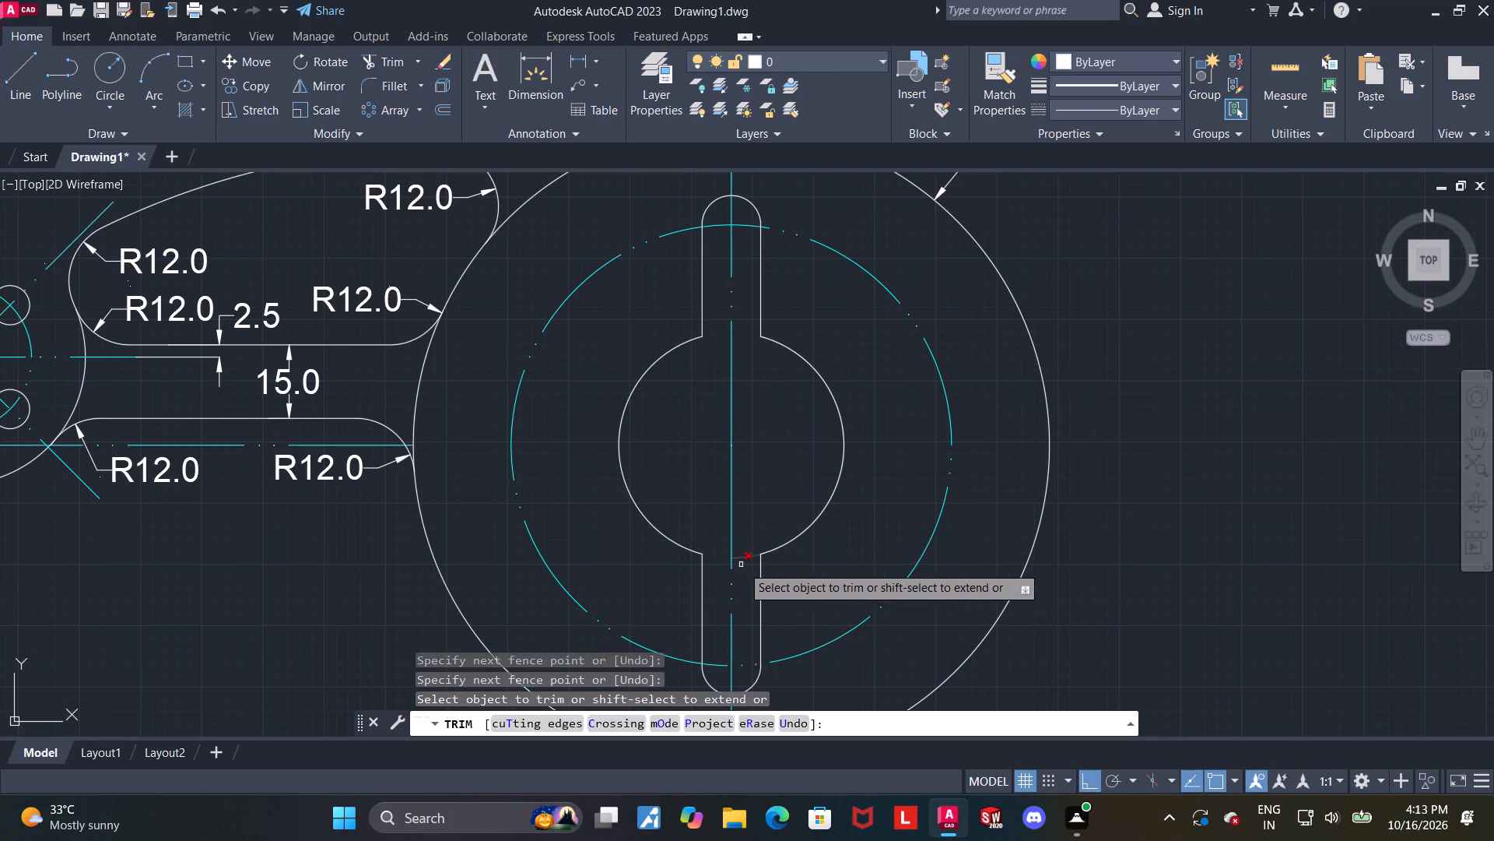
click(743, 567)
click(742, 531)
scroll(742, 533, down, 1)
middle_click(784, 477)
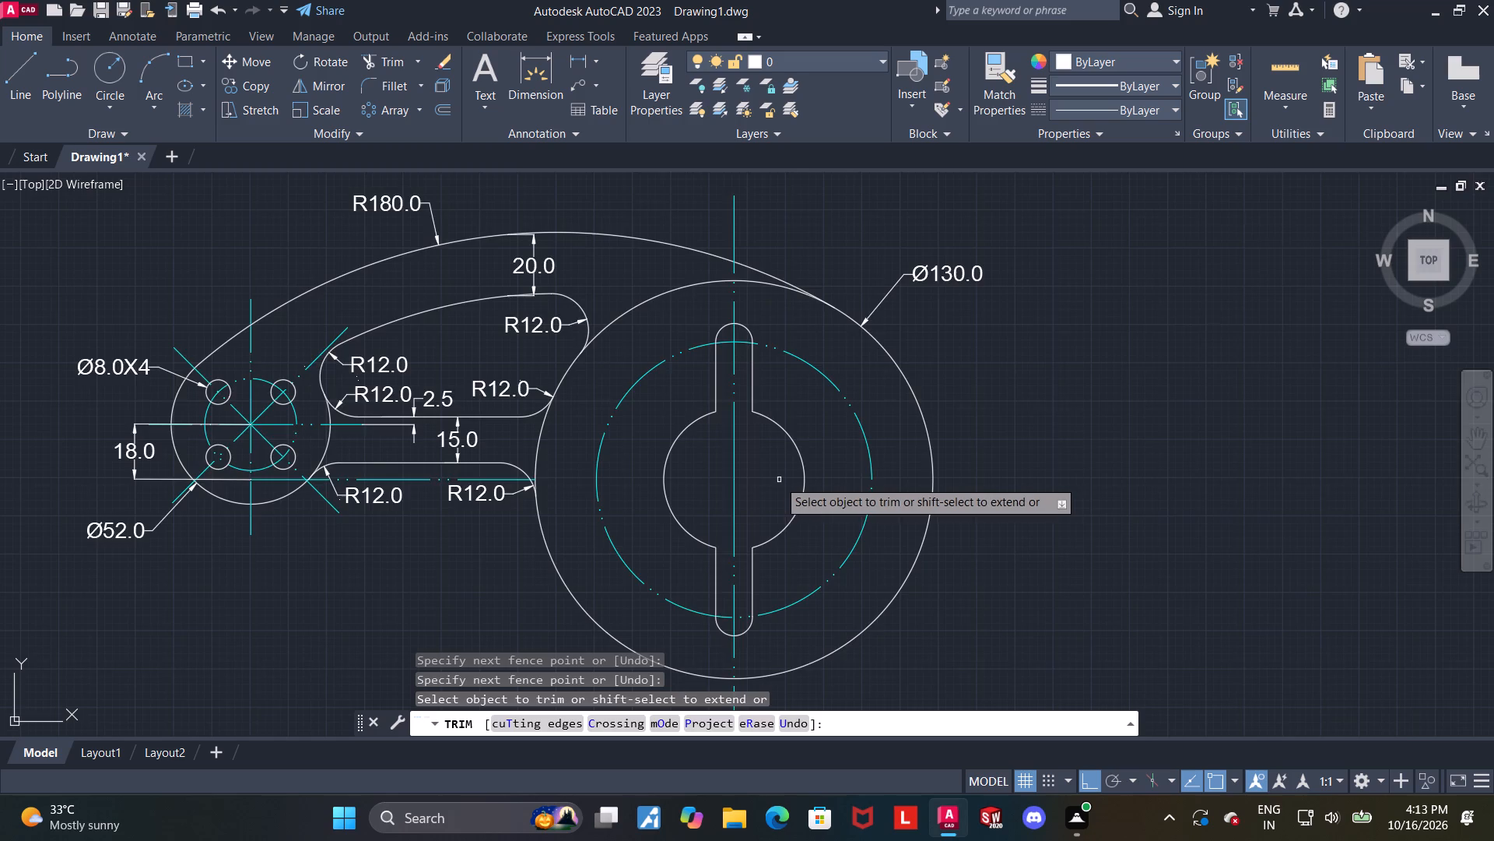
scroll(773, 483, up, 1)
key(Escape)
key(Escape)
scroll(773, 490, down, 1)
middle_drag(769, 491, 734, 478)
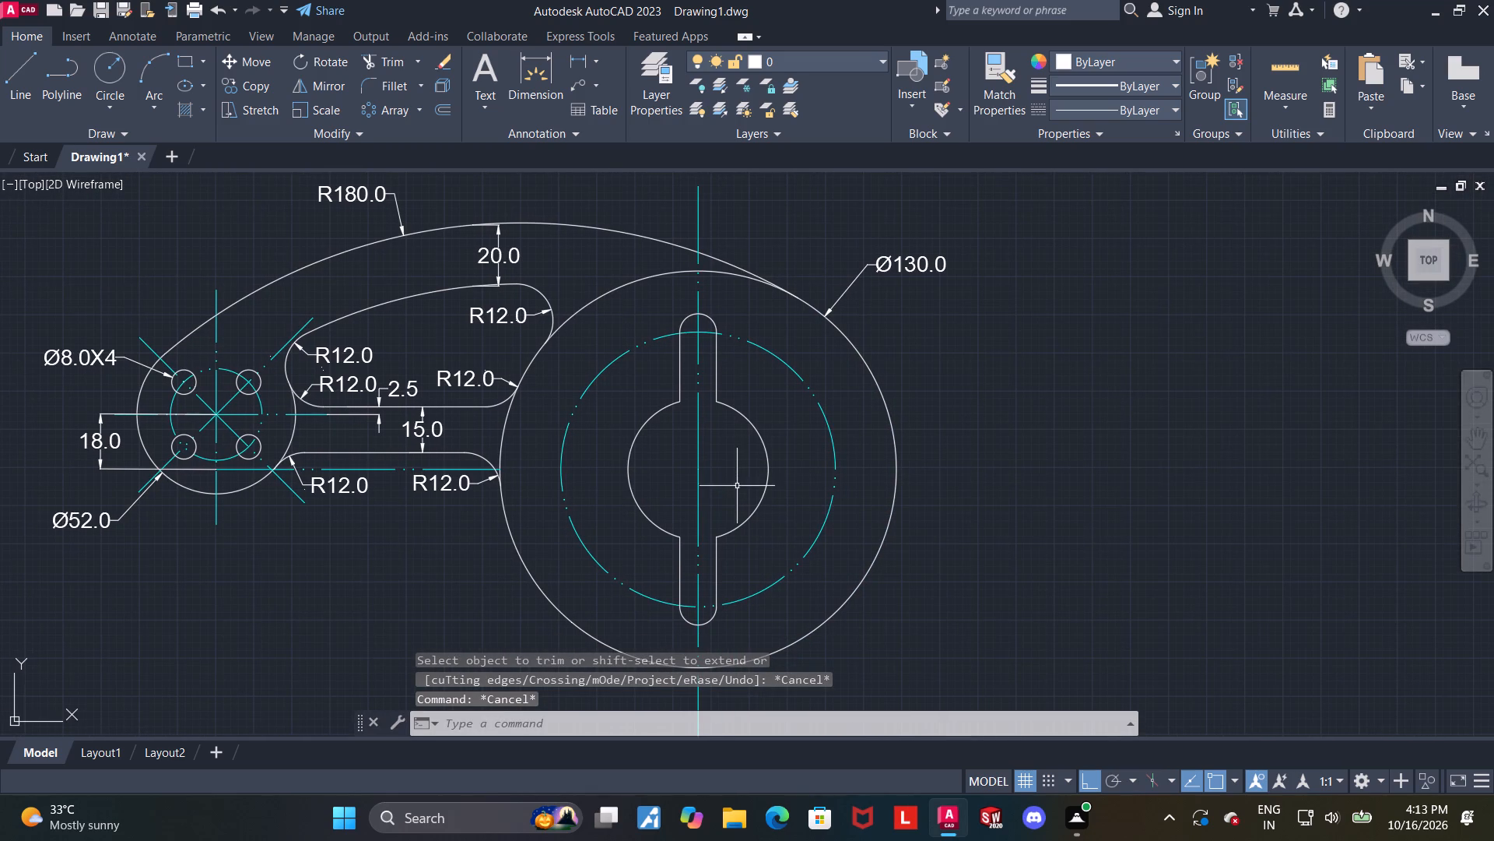
key(Escape)
key(Escape)
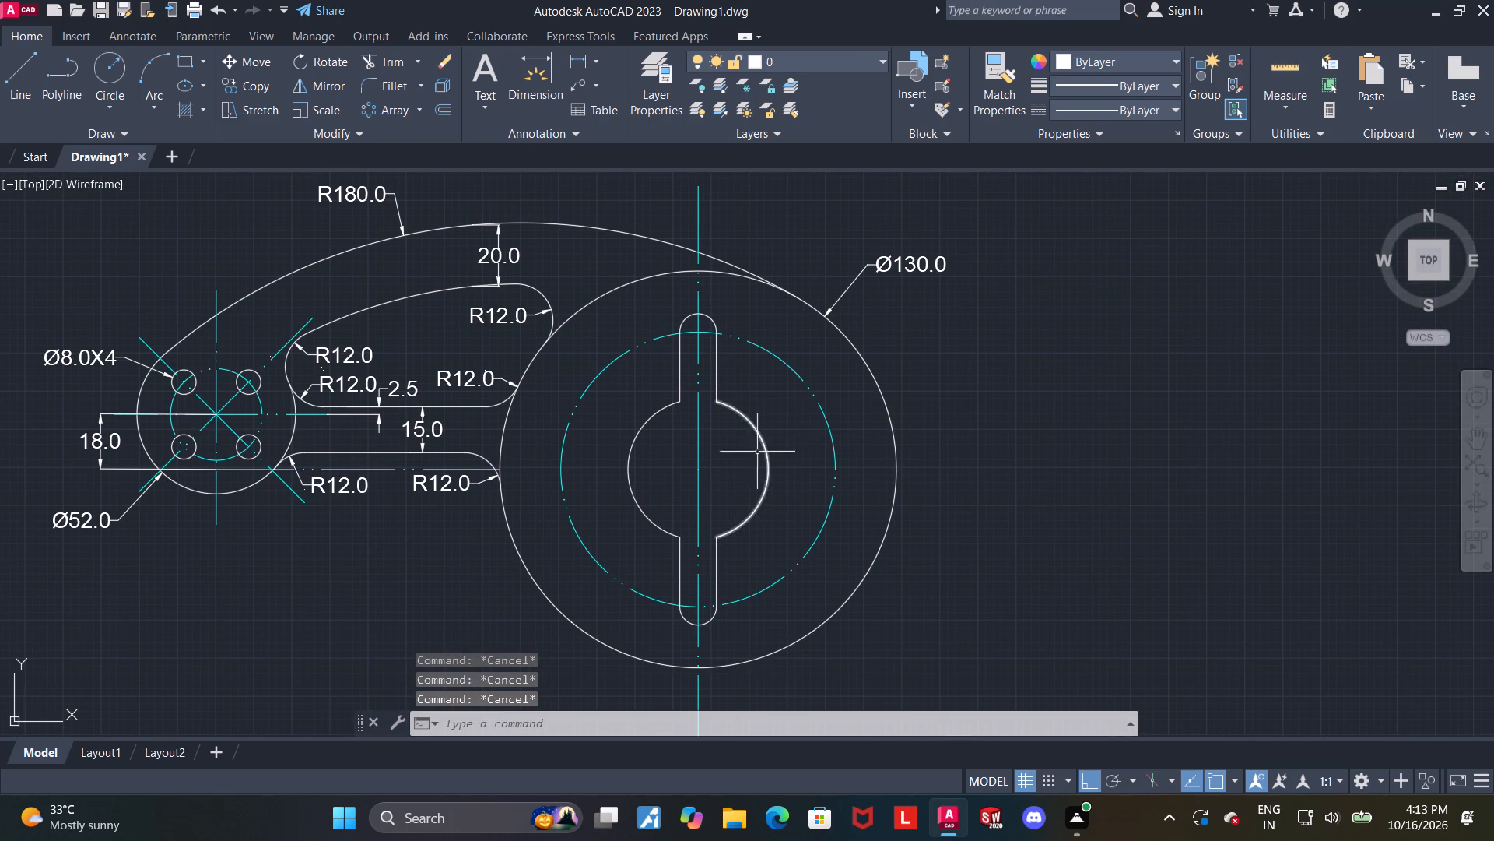
Draw a horizontal line from the 130-diameter circle's left quadrant through its centre to just beyond the opposite edge.
click(26, 72)
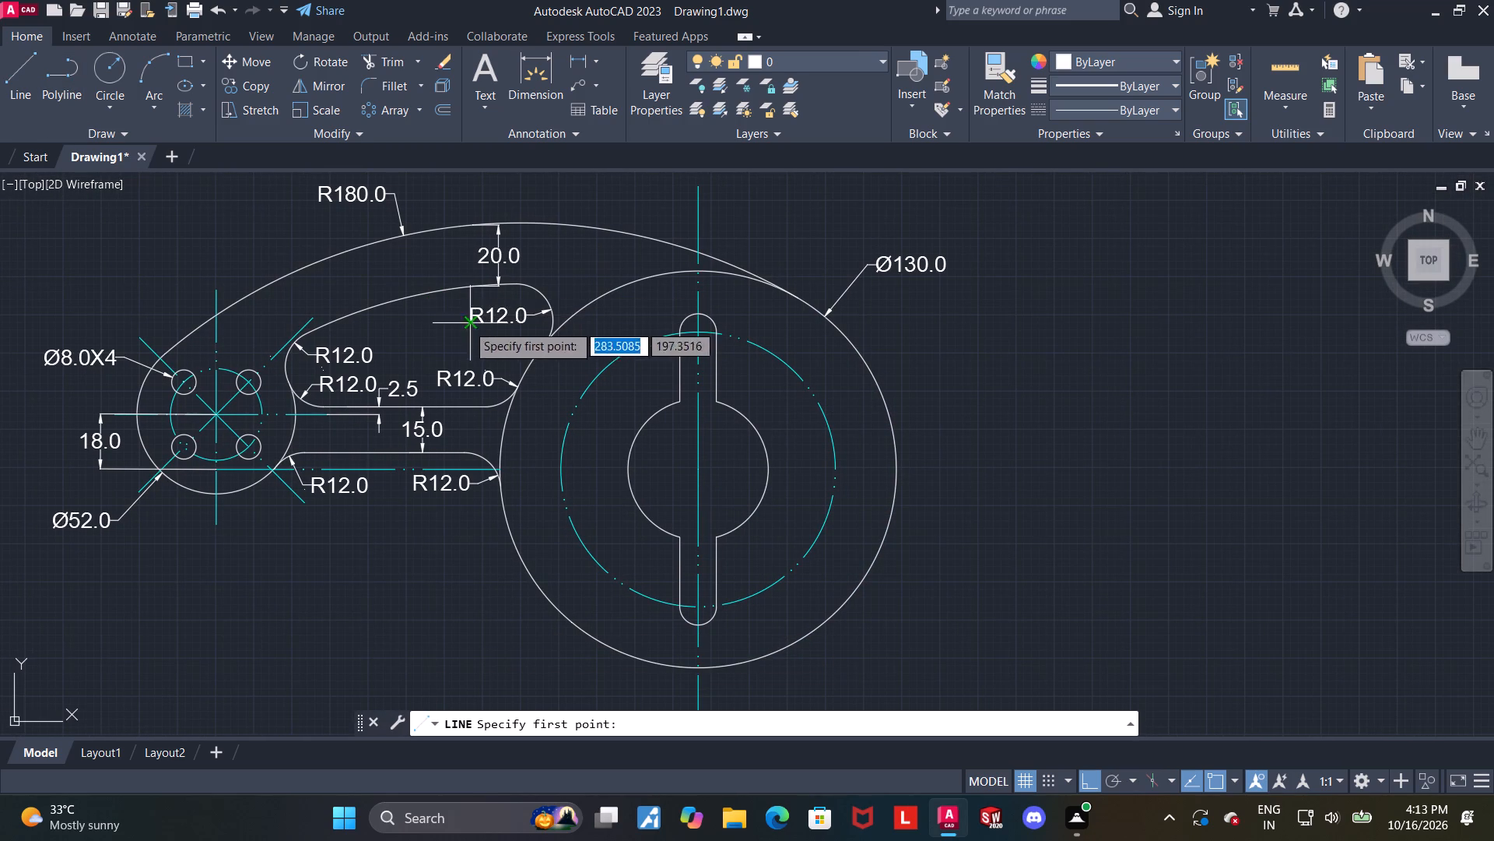
scroll(512, 468, up, 3)
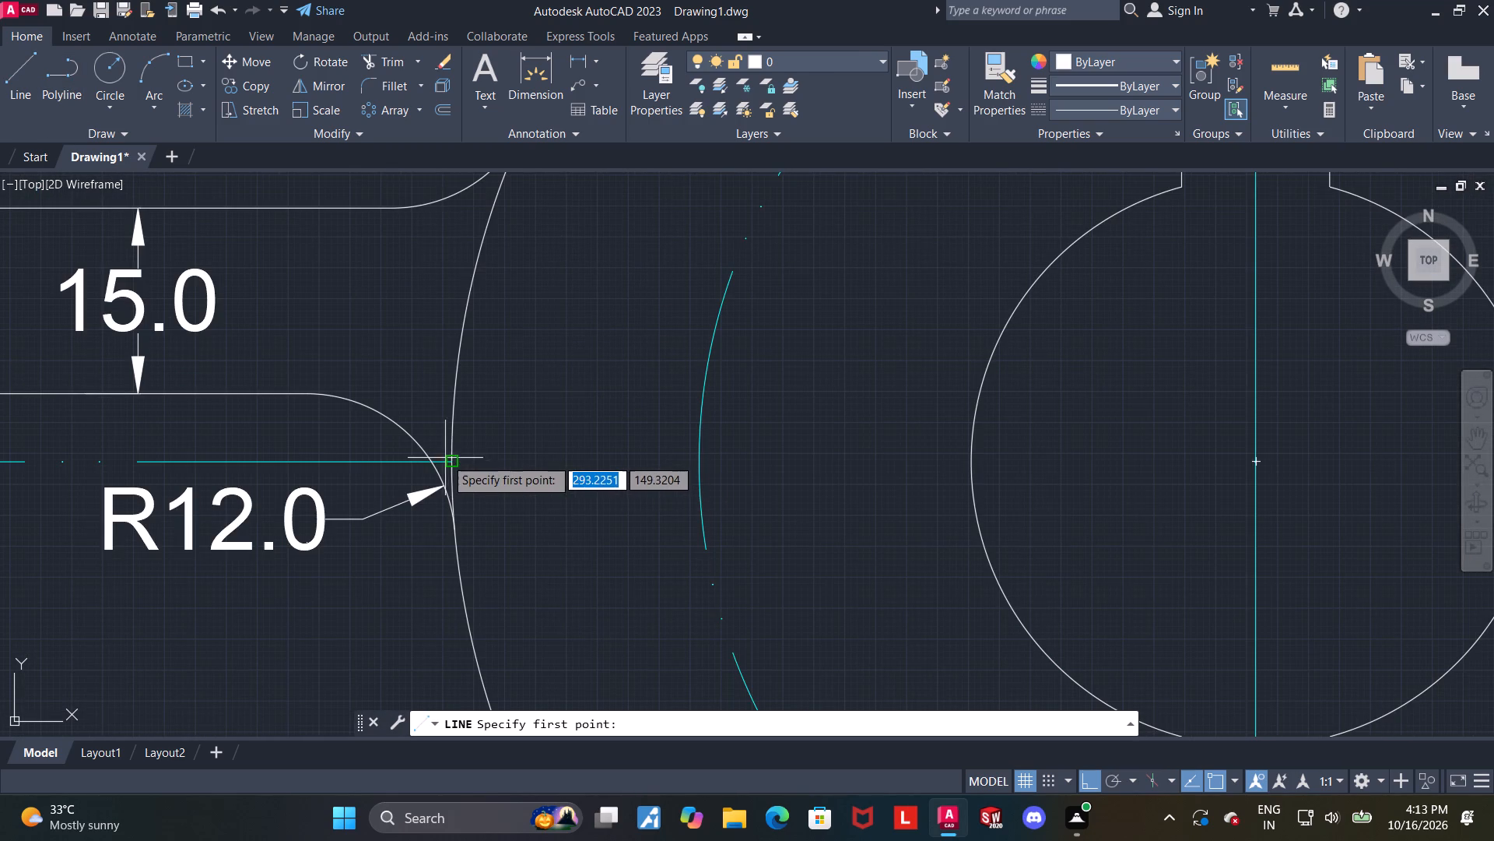
click(454, 465)
scroll(456, 465, down, 3)
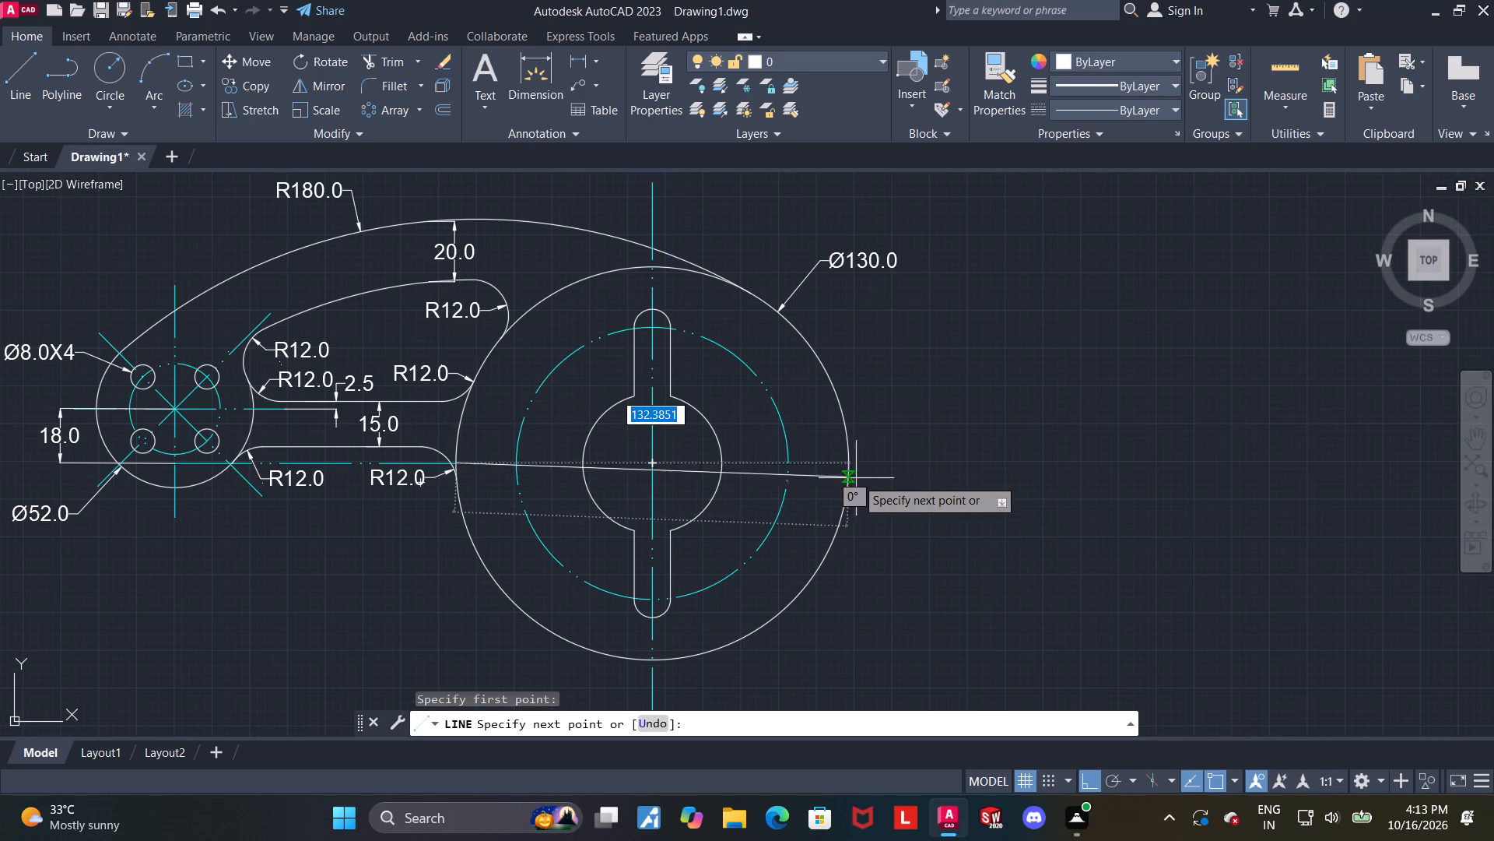
click(874, 460)
key(Escape)
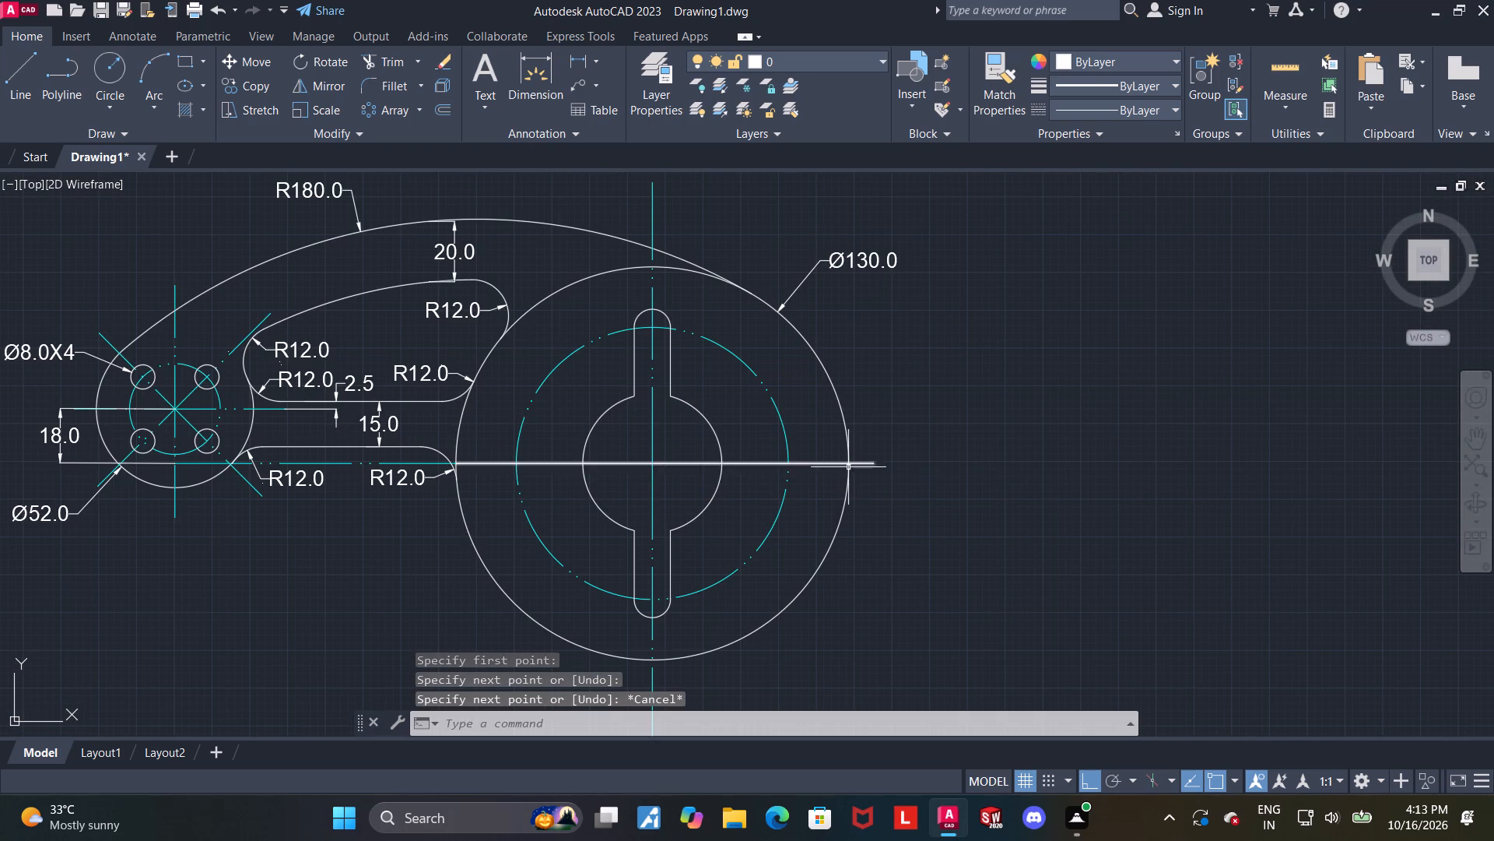
Join the new horizontal line with the existing horizontal centre line running from the 52-diameter boss.
click(811, 460)
scroll(383, 443, up, 1)
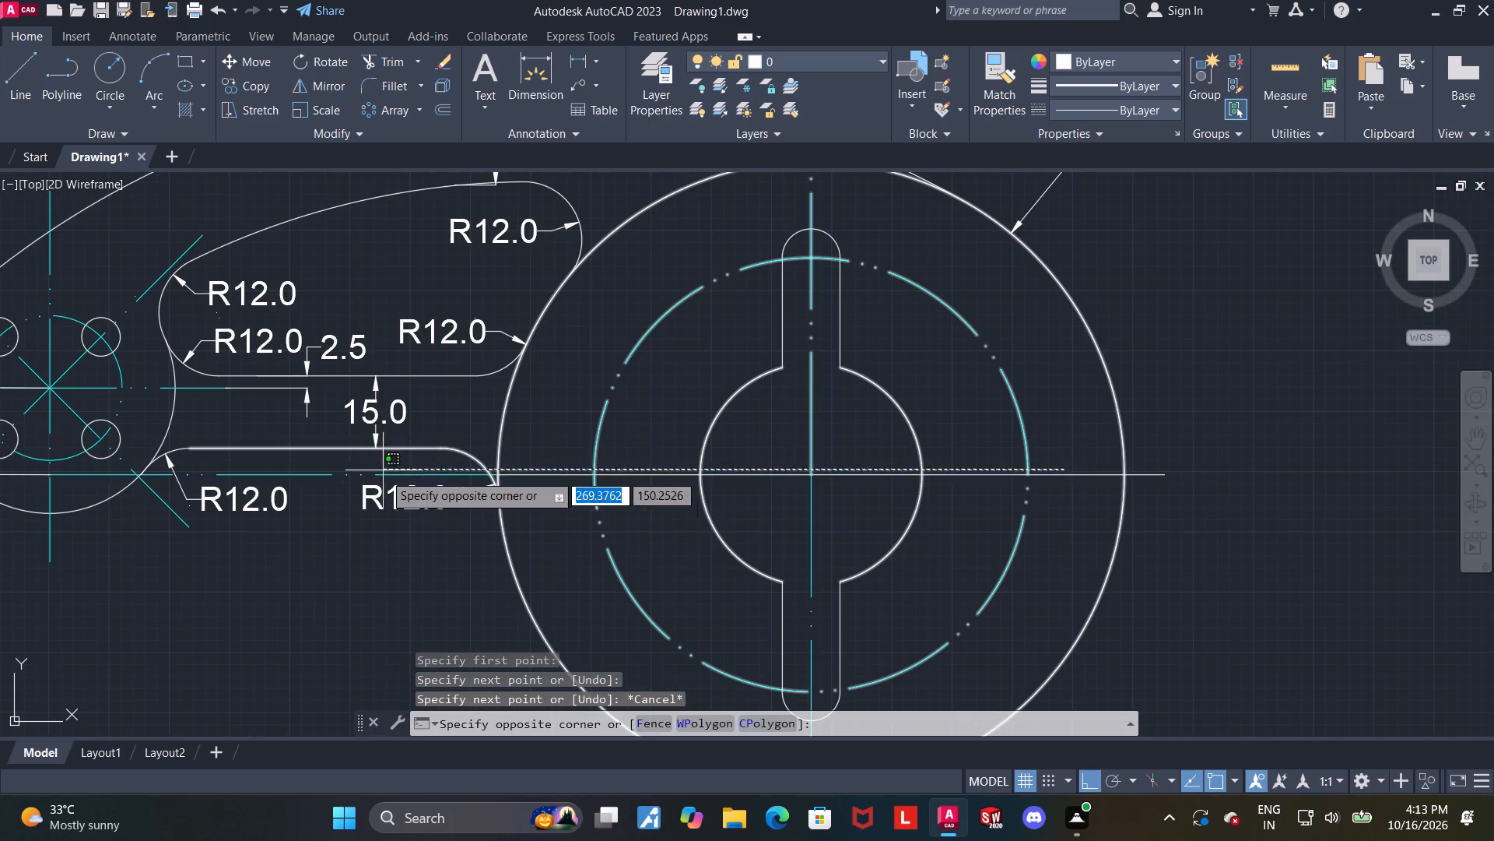
key(Escape)
key(Escape)
click(514, 477)
click(457, 480)
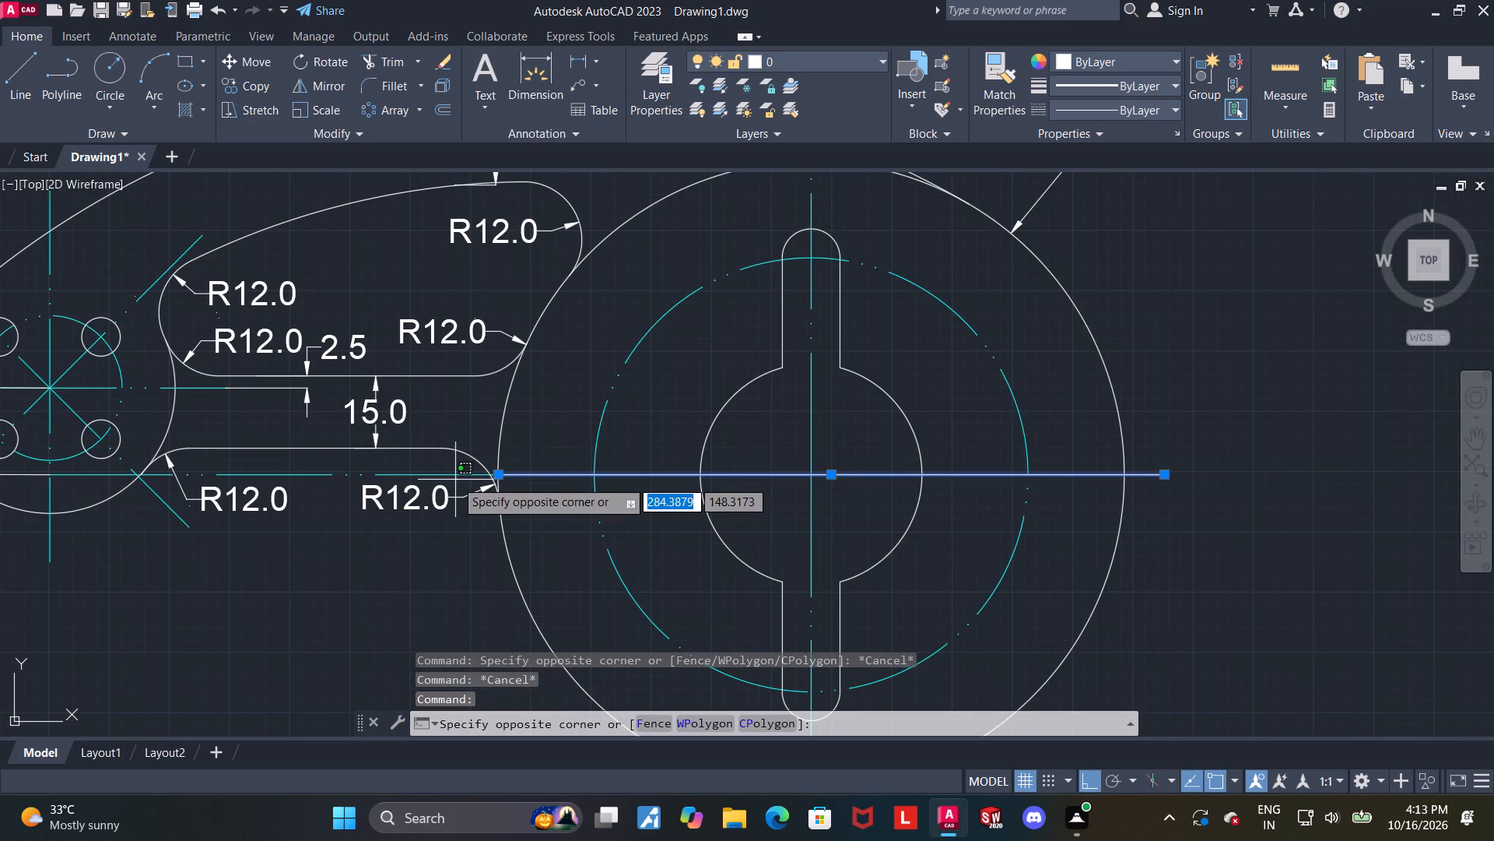
click(454, 473)
key(j)
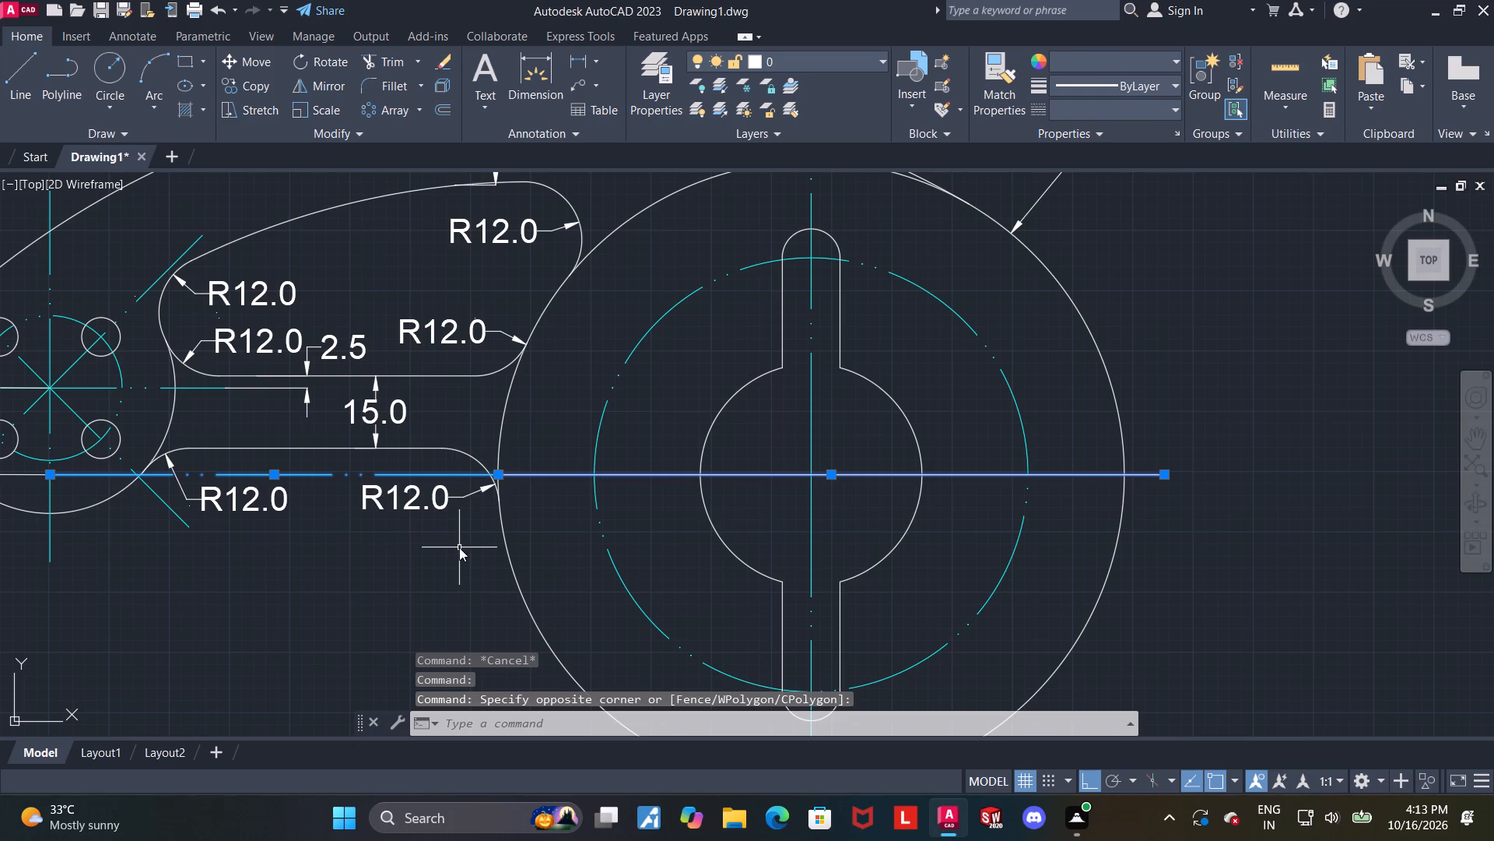
key(Return)
key(Escape)
Set the joined horizontal line to linetype ACAD_ISO05W100 and colour cyan.
scroll(491, 466, down, 2)
scroll(512, 470, up, 2)
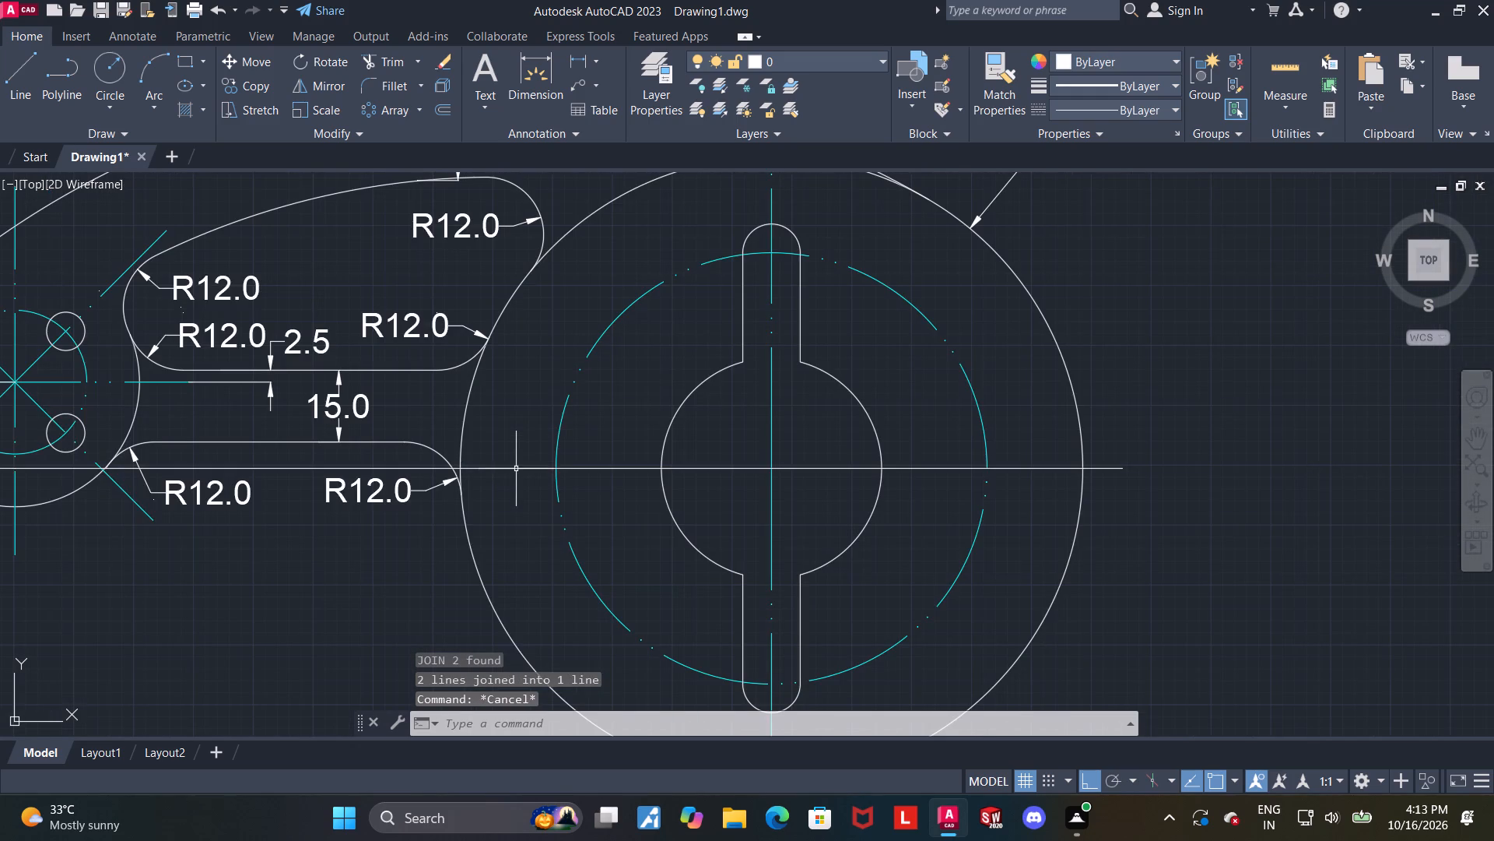
click(516, 467)
scroll(516, 467, down, 3)
scroll(553, 445, up, 1)
click(1132, 106)
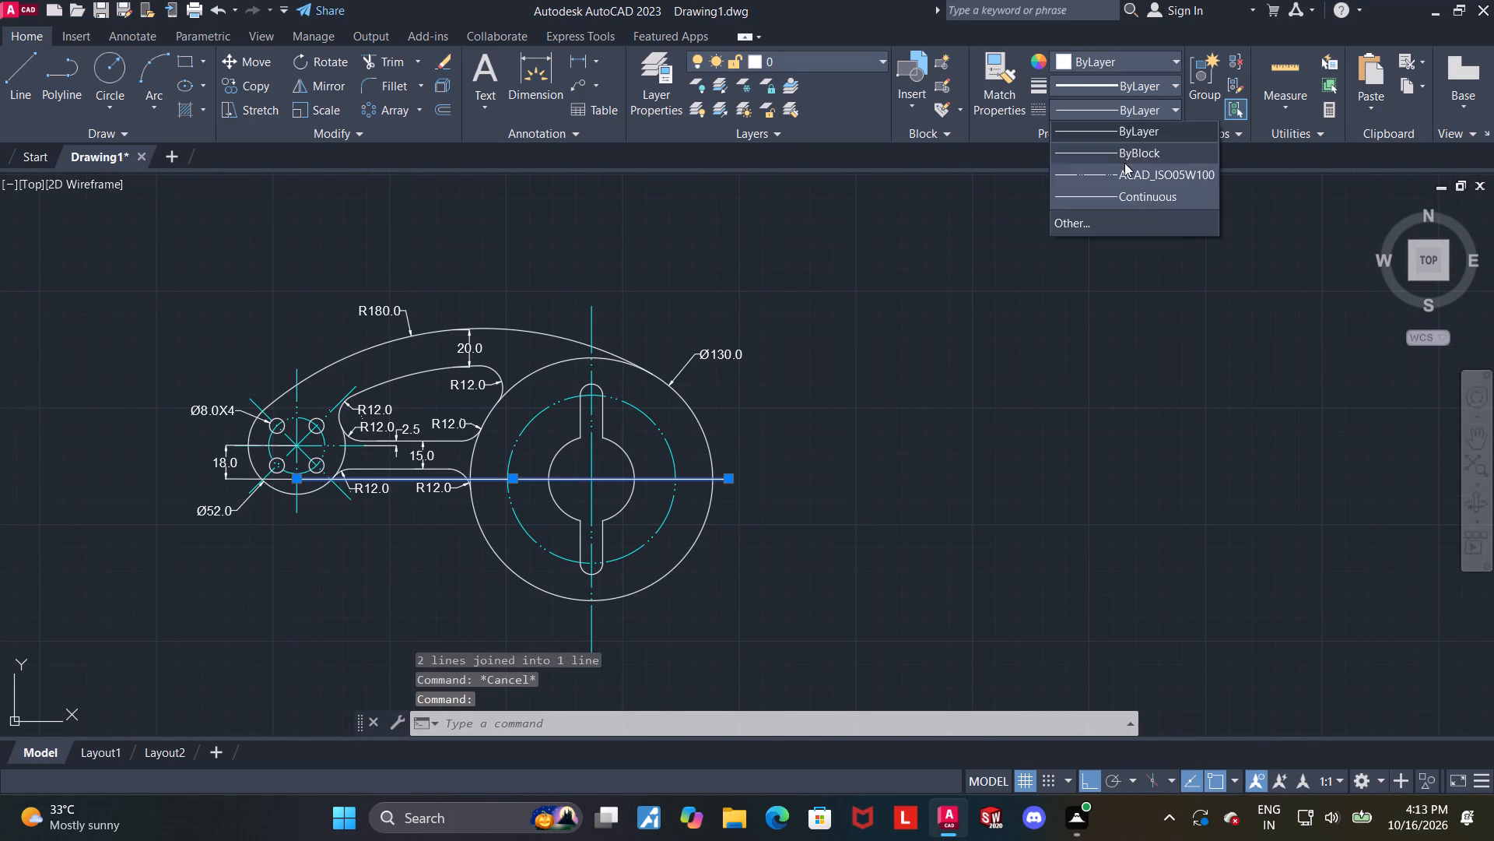
click(1120, 181)
click(1120, 61)
click(1121, 241)
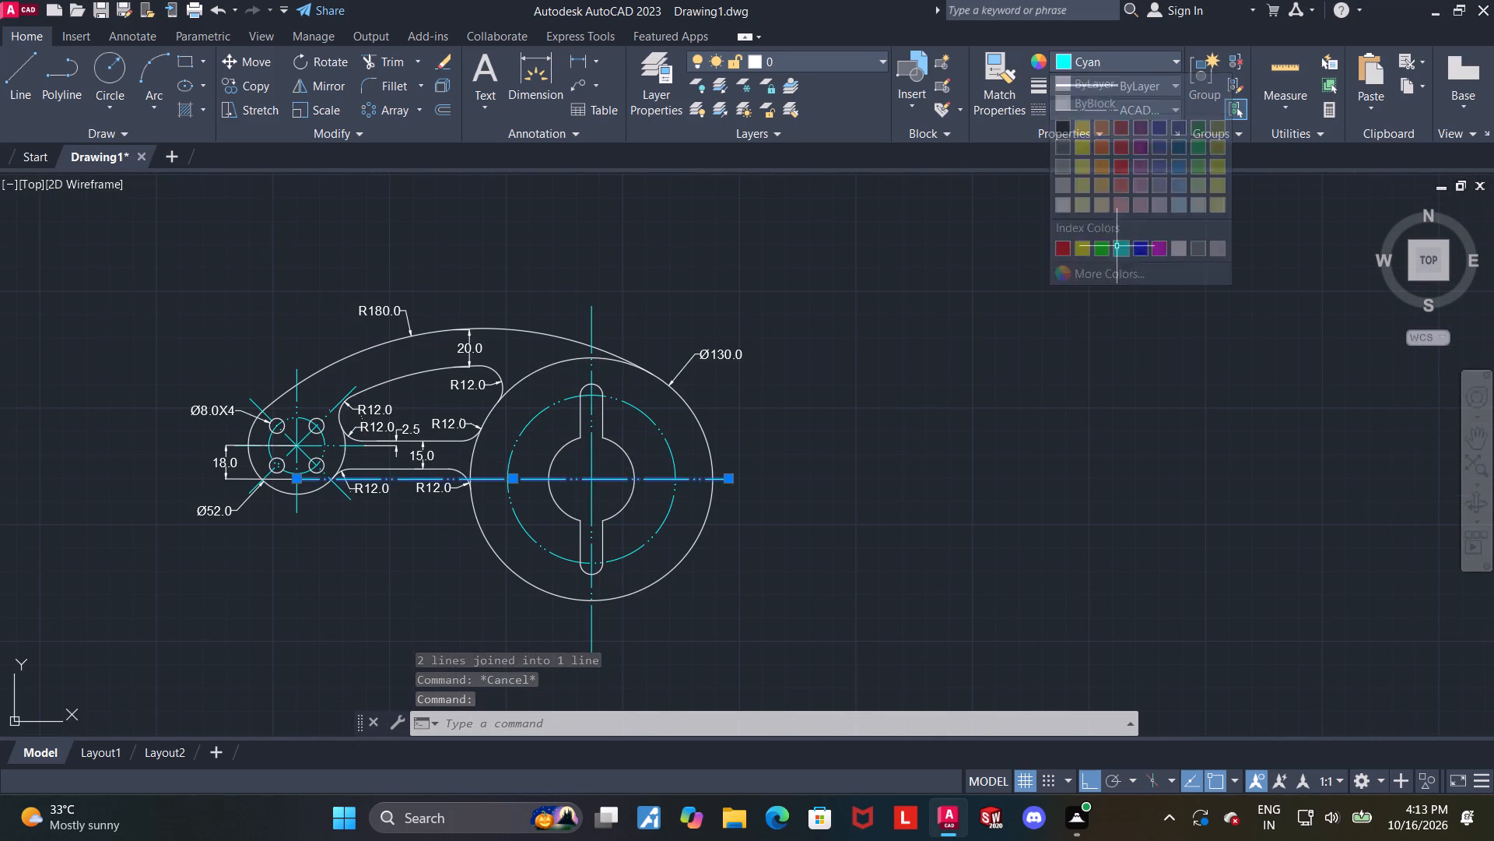
key(Escape)
With ortho off, draw a line about 53 long at 45° from the 130-diameter circle's centre toward the upper right.
scroll(545, 489, up, 1)
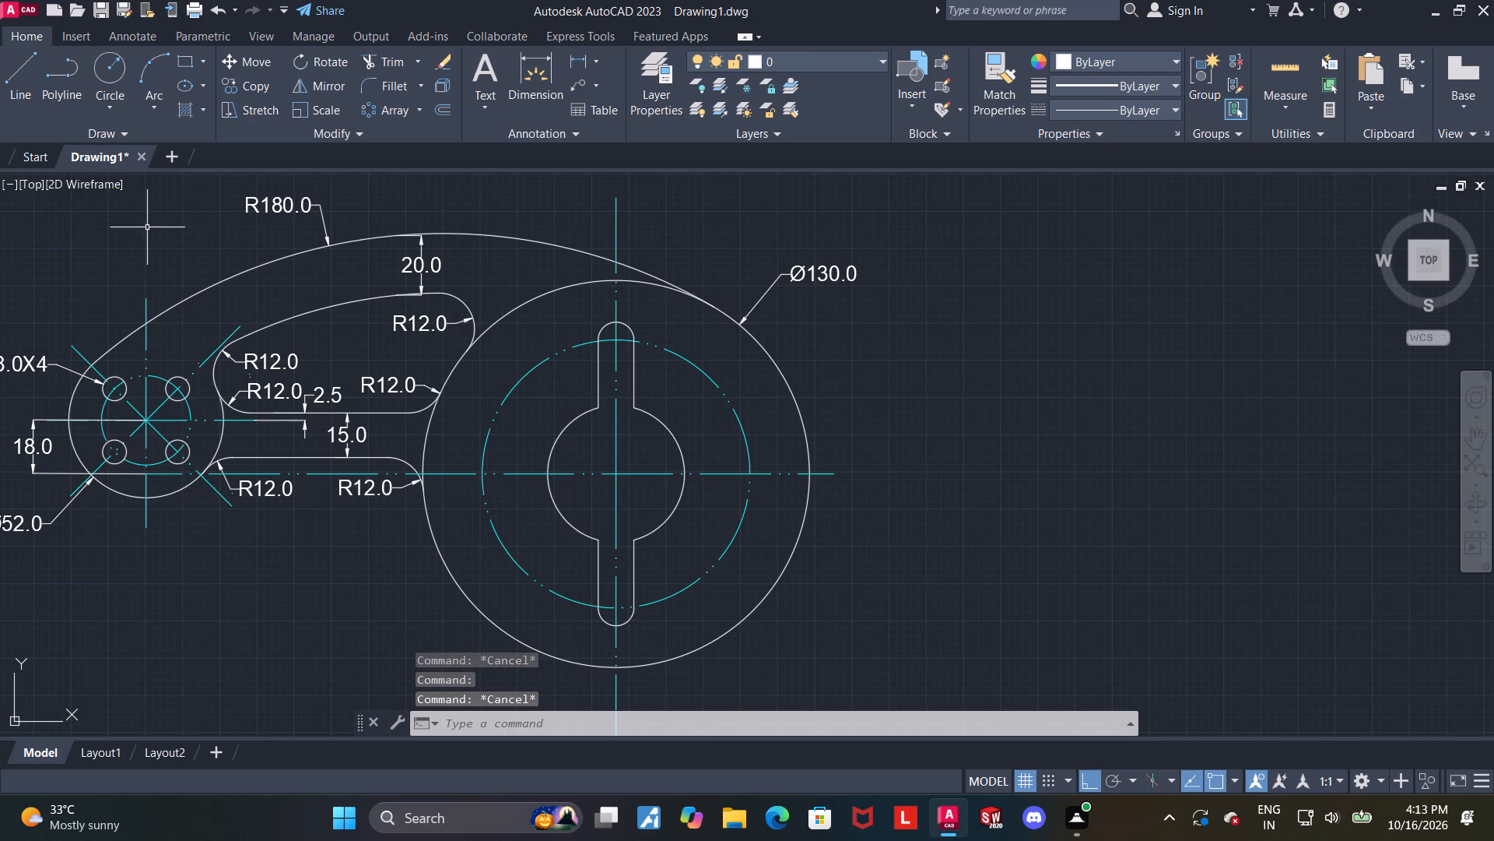
click(20, 72)
scroll(644, 487, up, 3)
scroll(594, 445, up, 2)
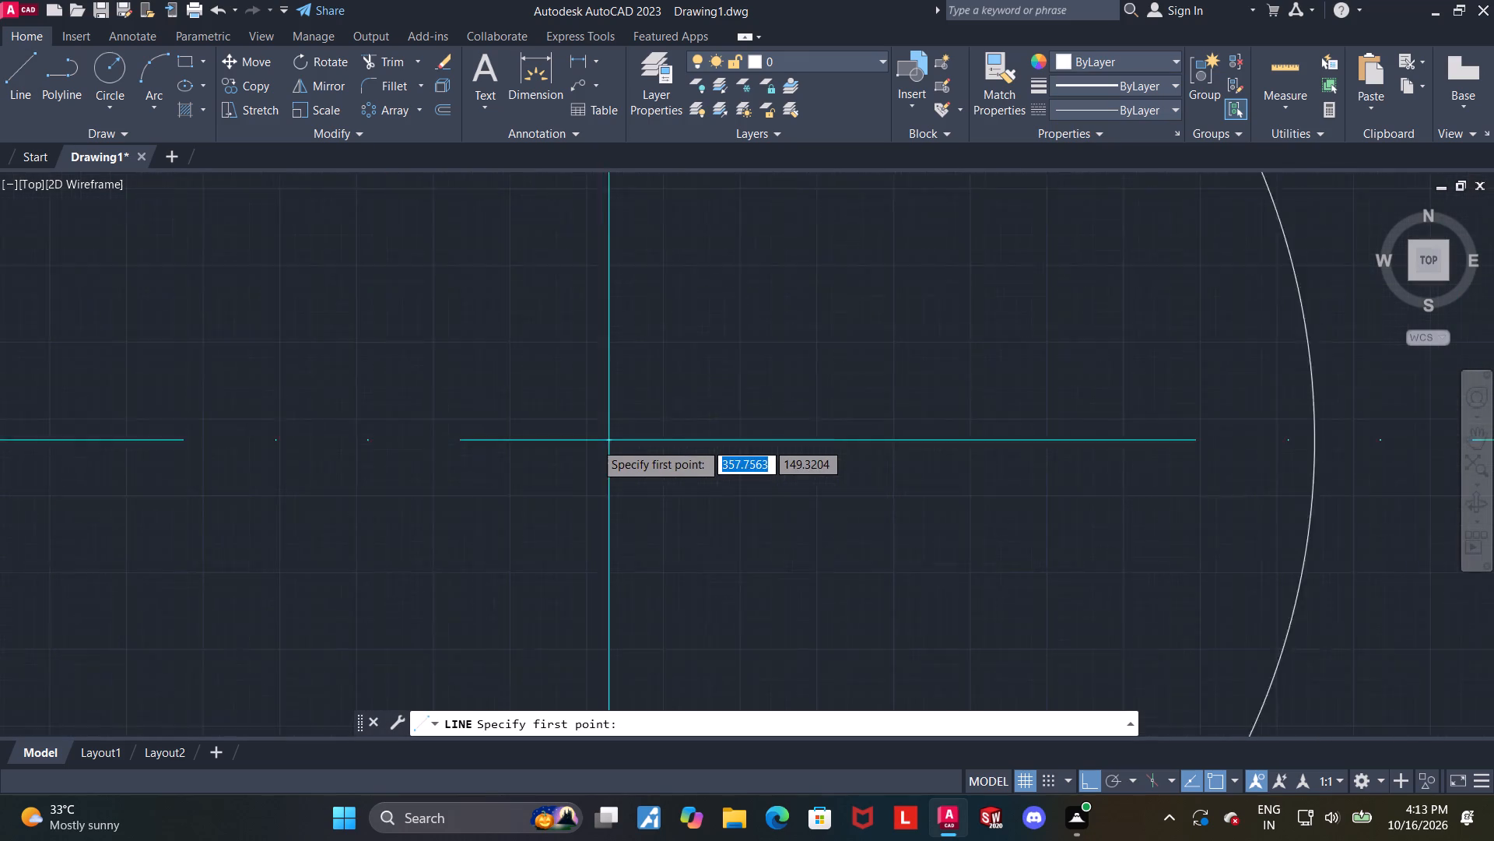
scroll(594, 442, up, 4)
click(651, 445)
scroll(651, 445, down, 7)
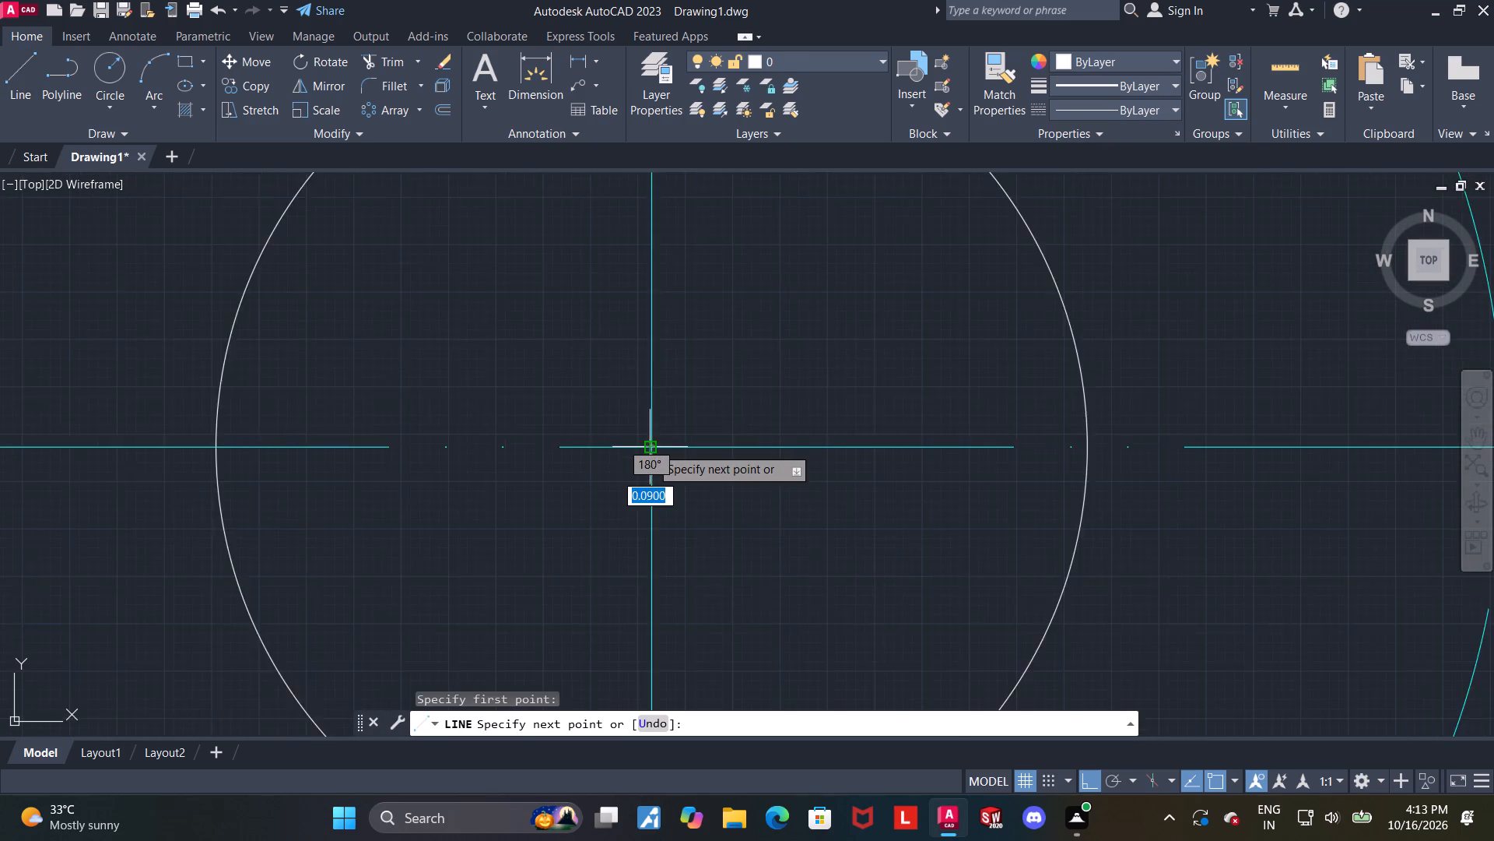
scroll(651, 447, down, 2)
key(F8)
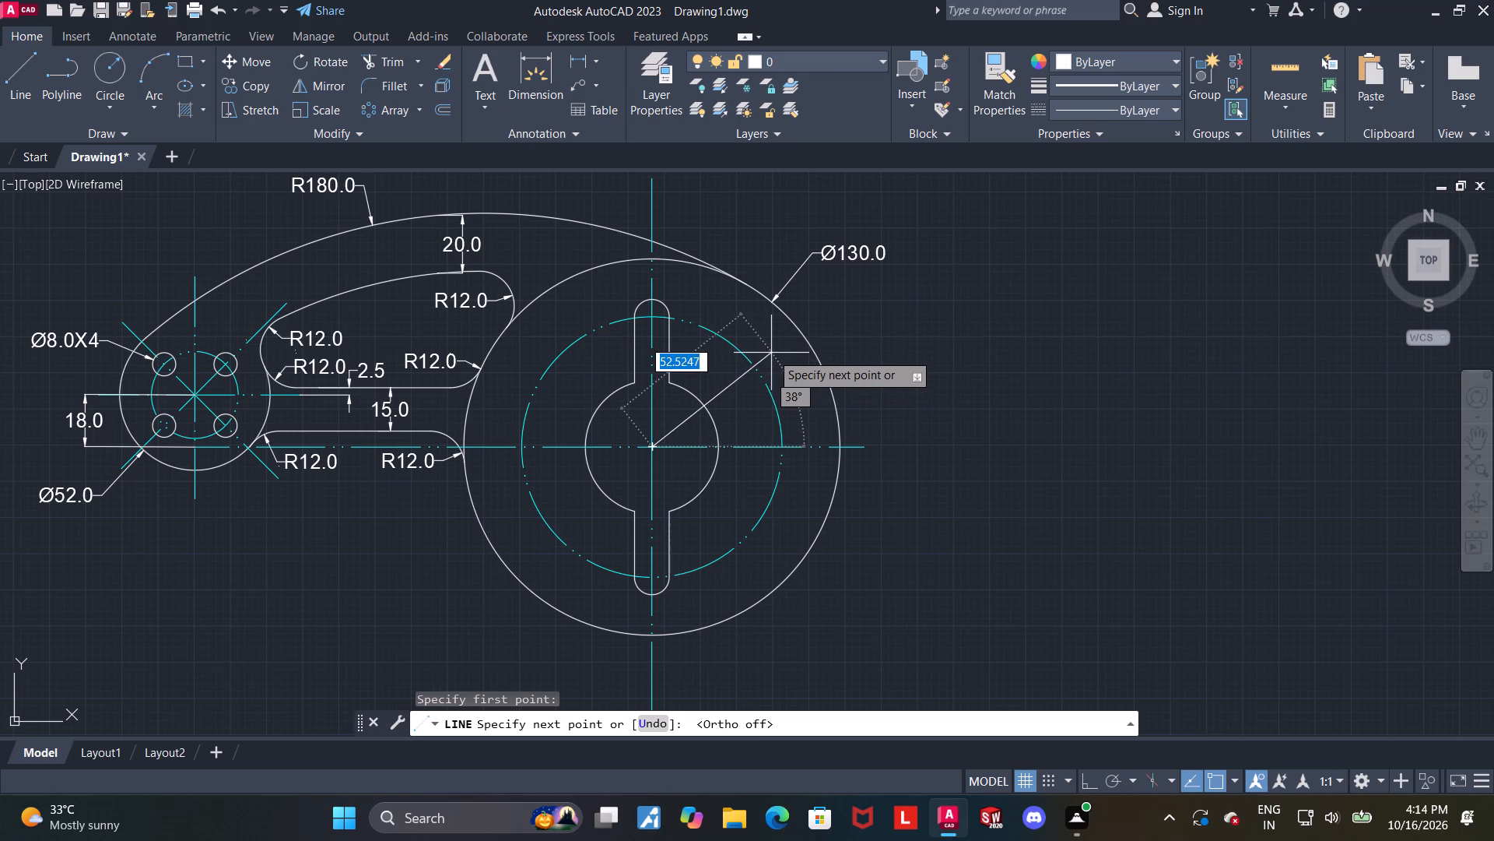
key(Tab)
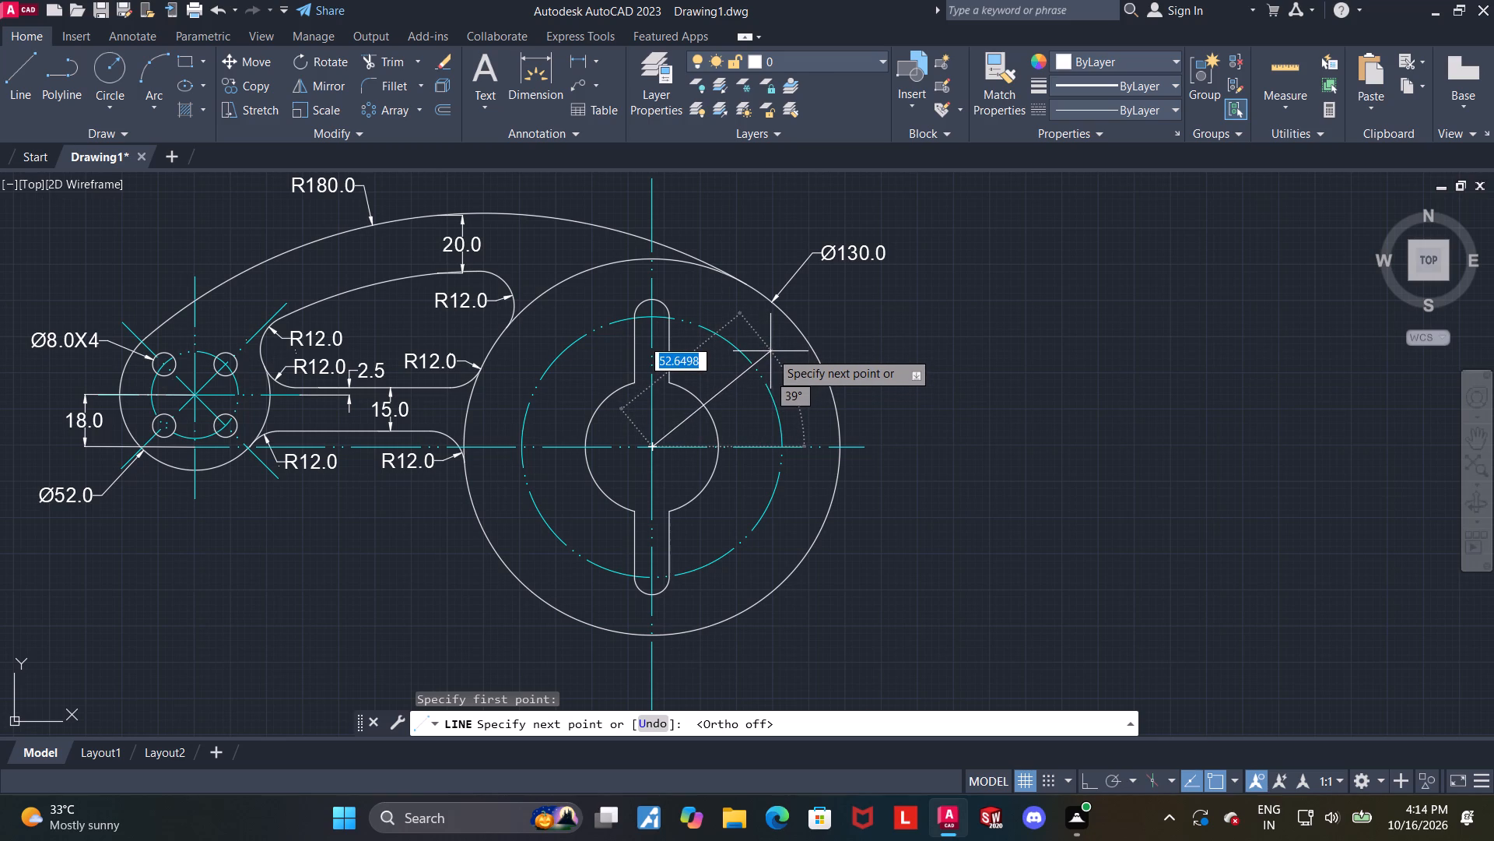
text(45)
key(Return)
key(Escape)
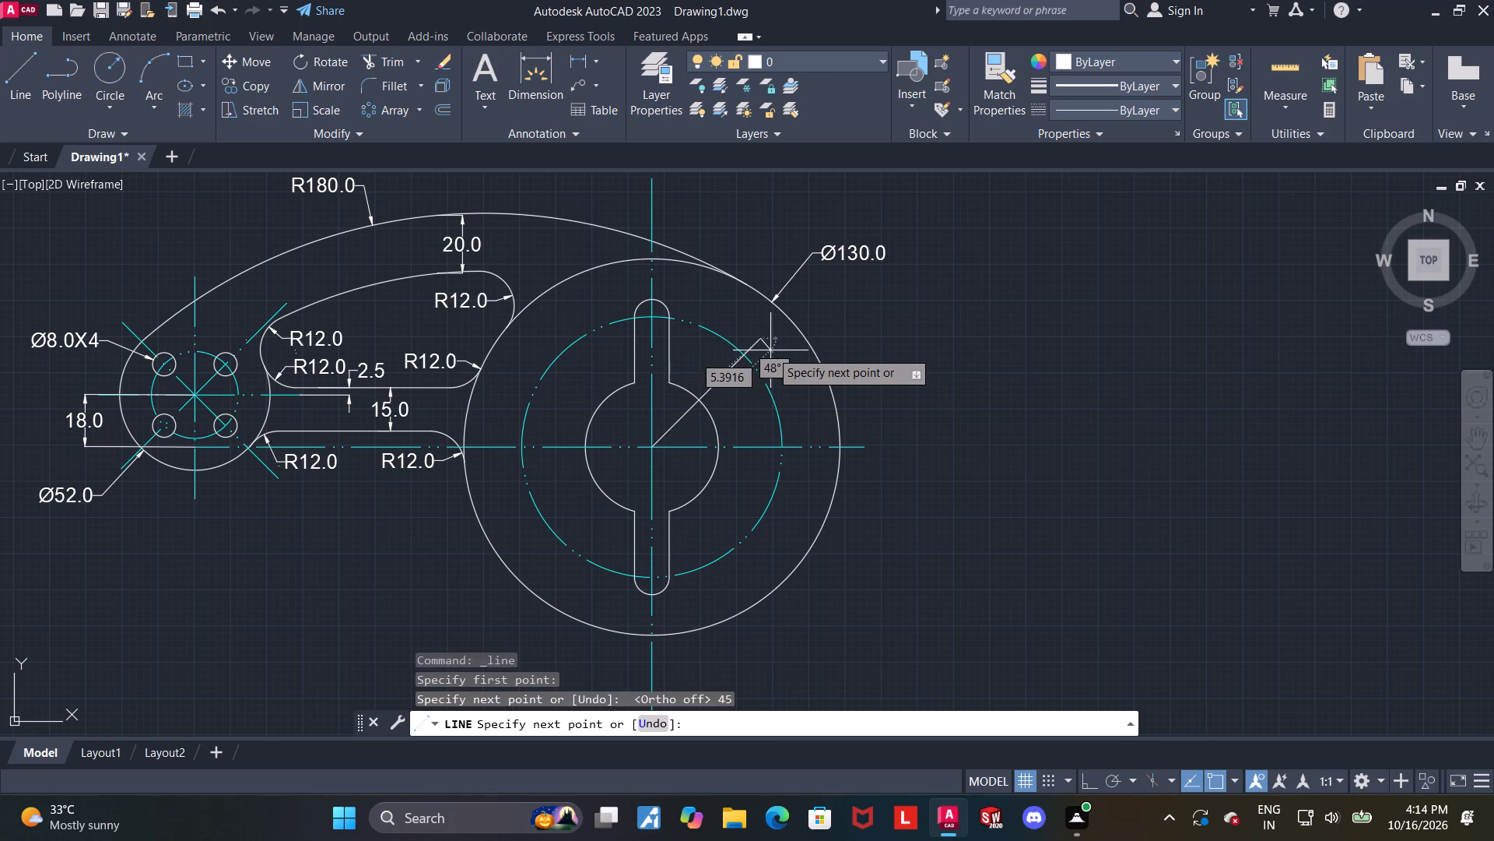
key(Escape)
Set the 45° line's linetype to ACAD_ISO05W100.
scroll(728, 369, up, 1)
click(720, 376)
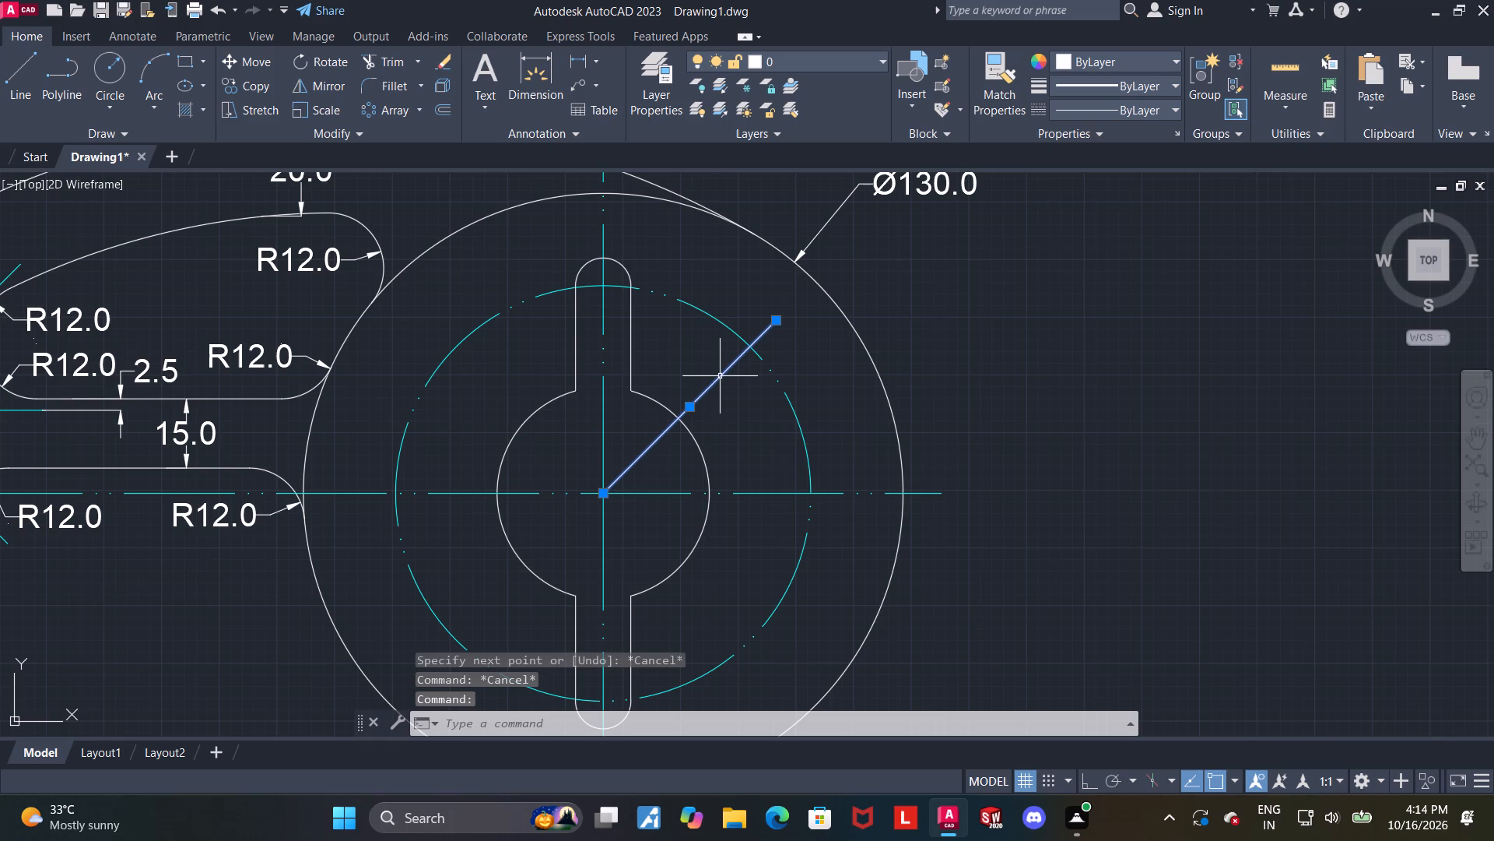
click(1086, 114)
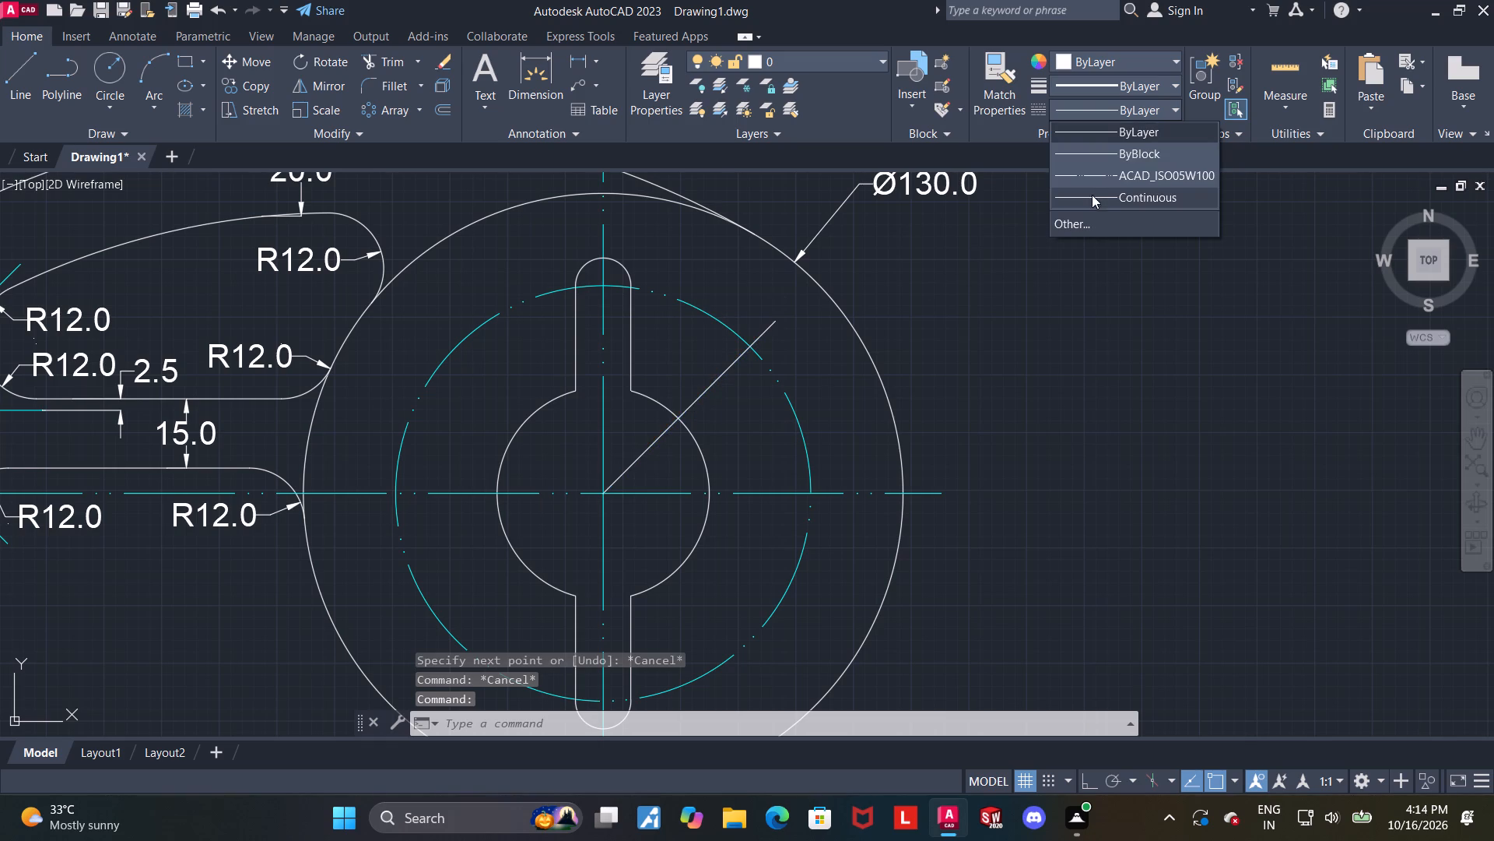
click(1096, 178)
key(Escape)
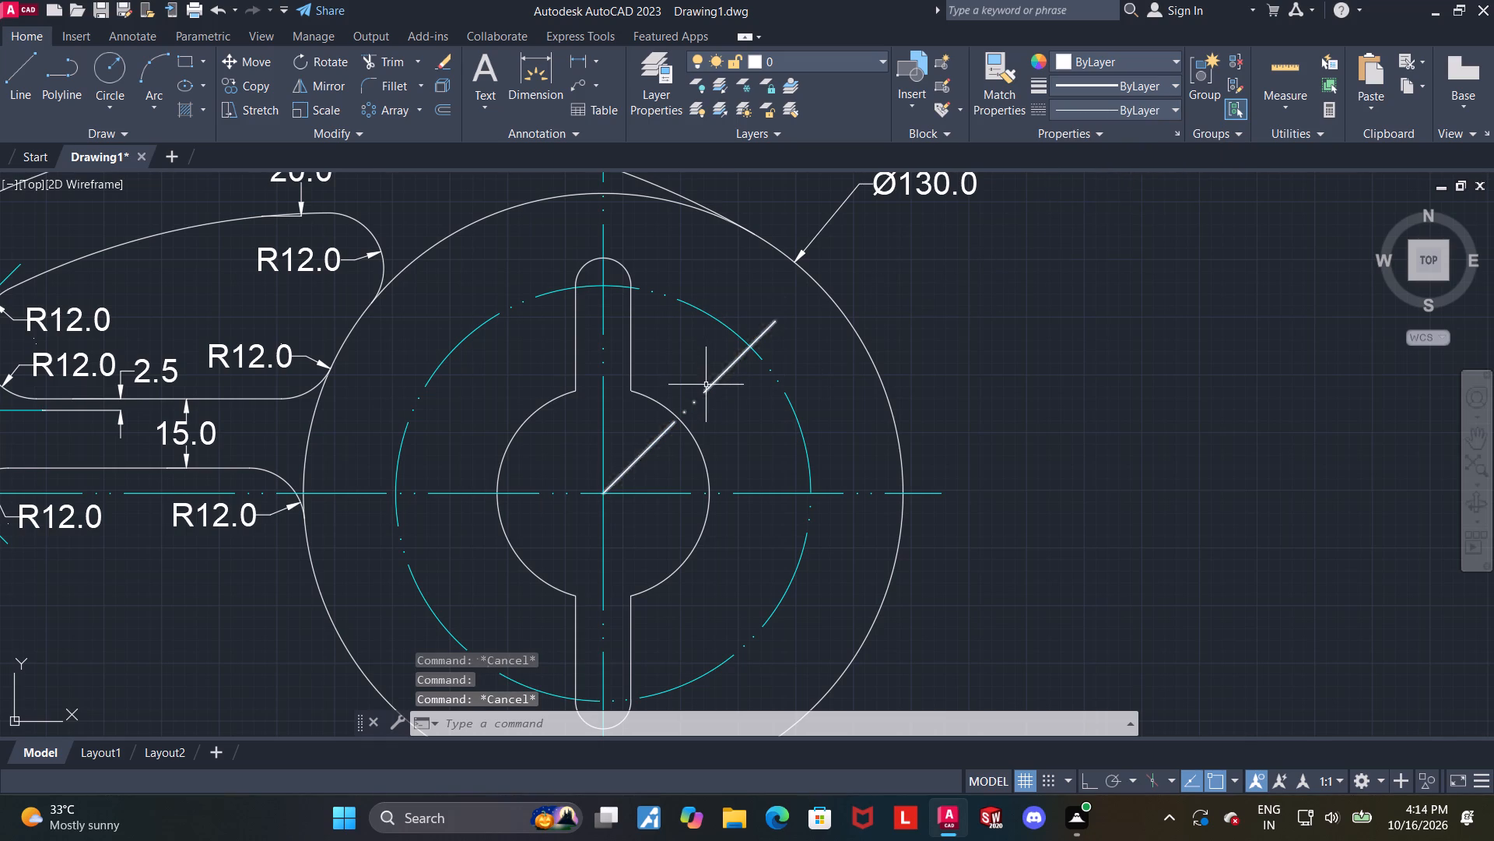
Draw a circle of radius 6 where the 45° line crosses the dashed centreline circle.
click(98, 61)
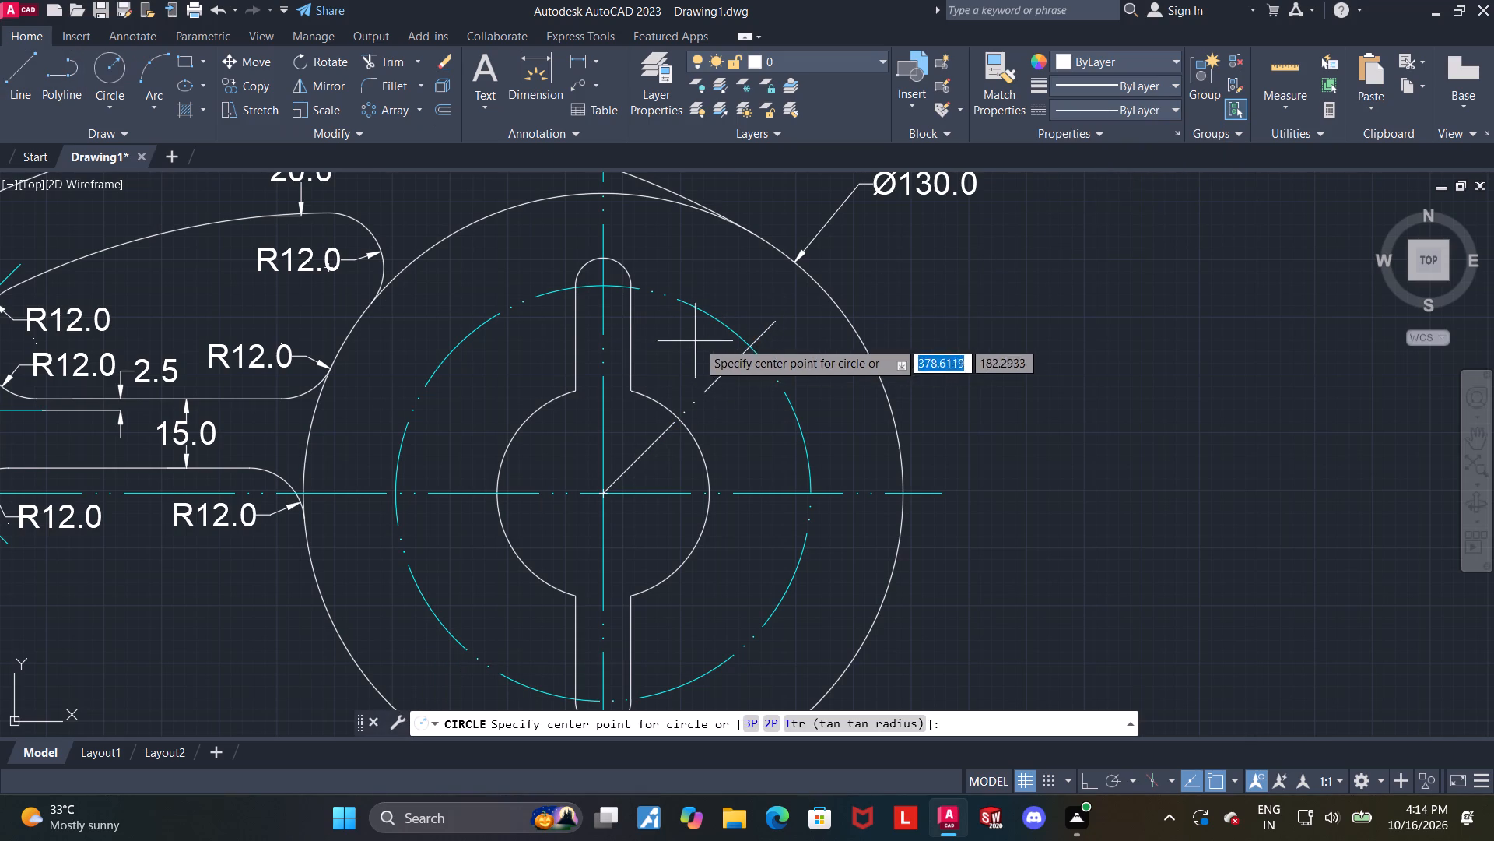
click(750, 348)
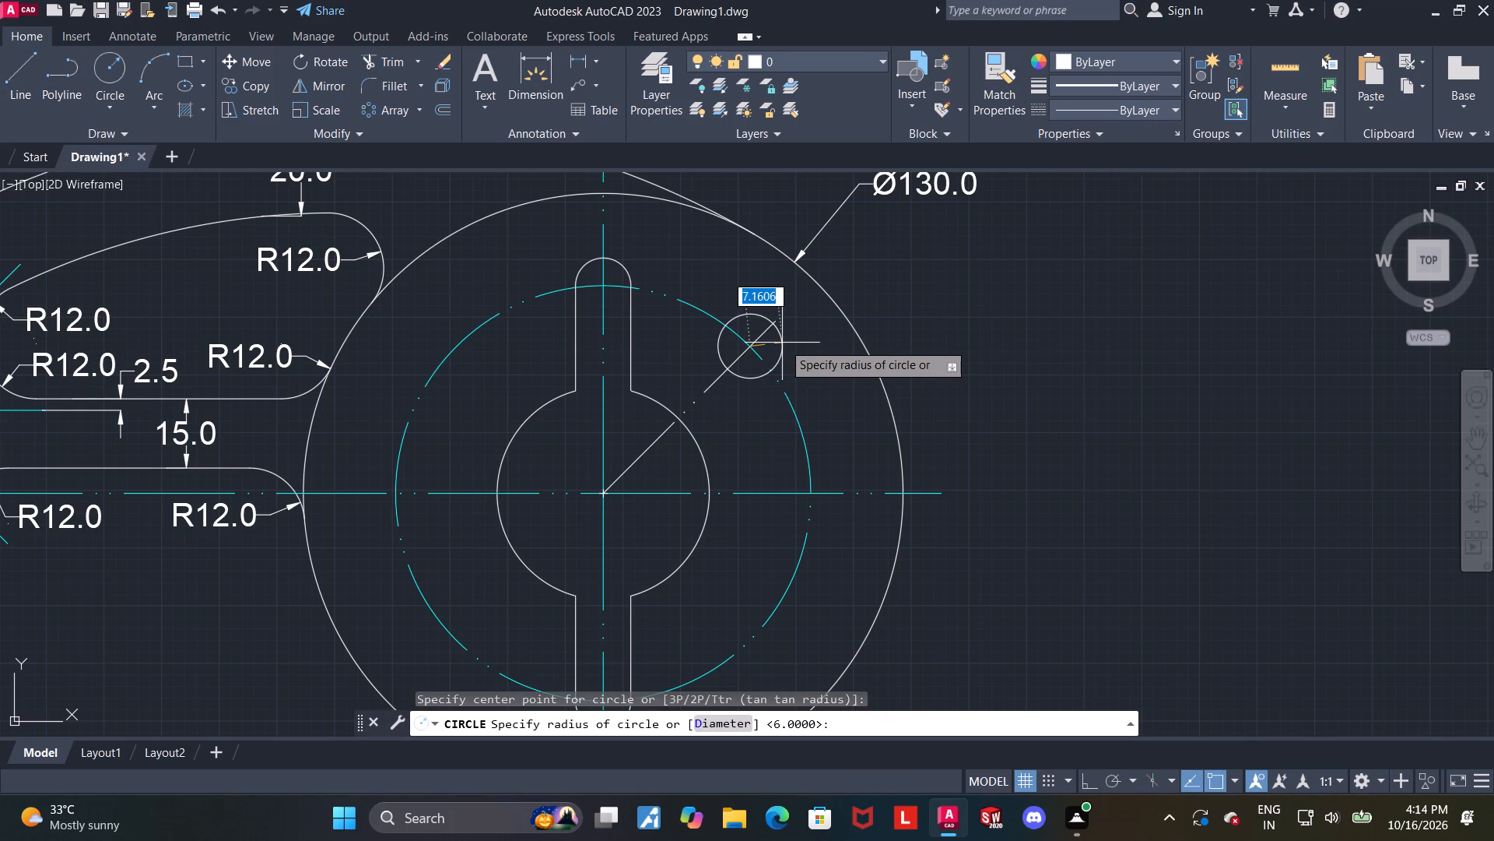
key(6)
key(Return)
key(Escape)
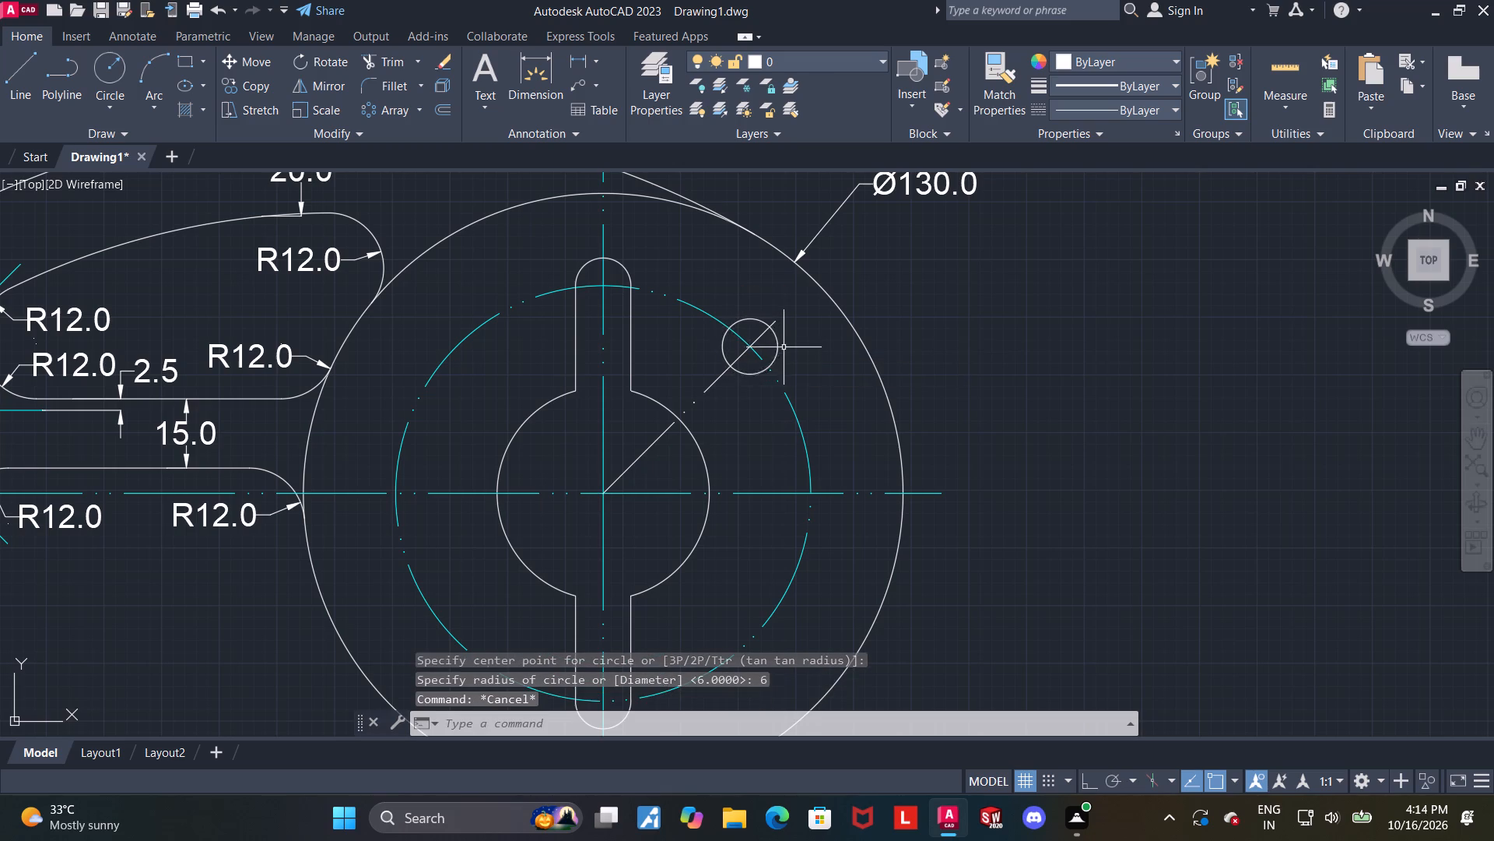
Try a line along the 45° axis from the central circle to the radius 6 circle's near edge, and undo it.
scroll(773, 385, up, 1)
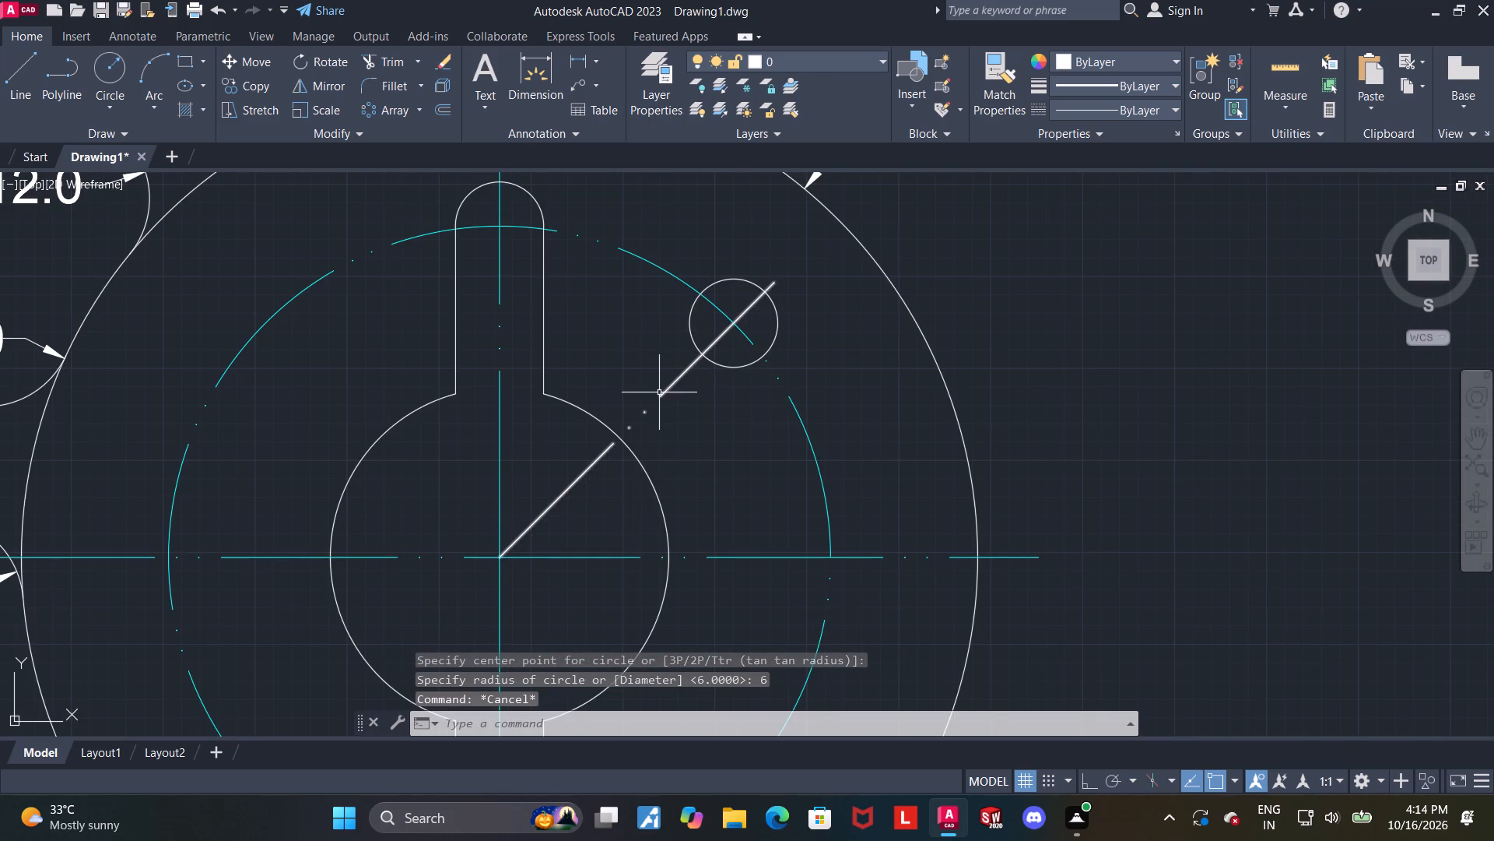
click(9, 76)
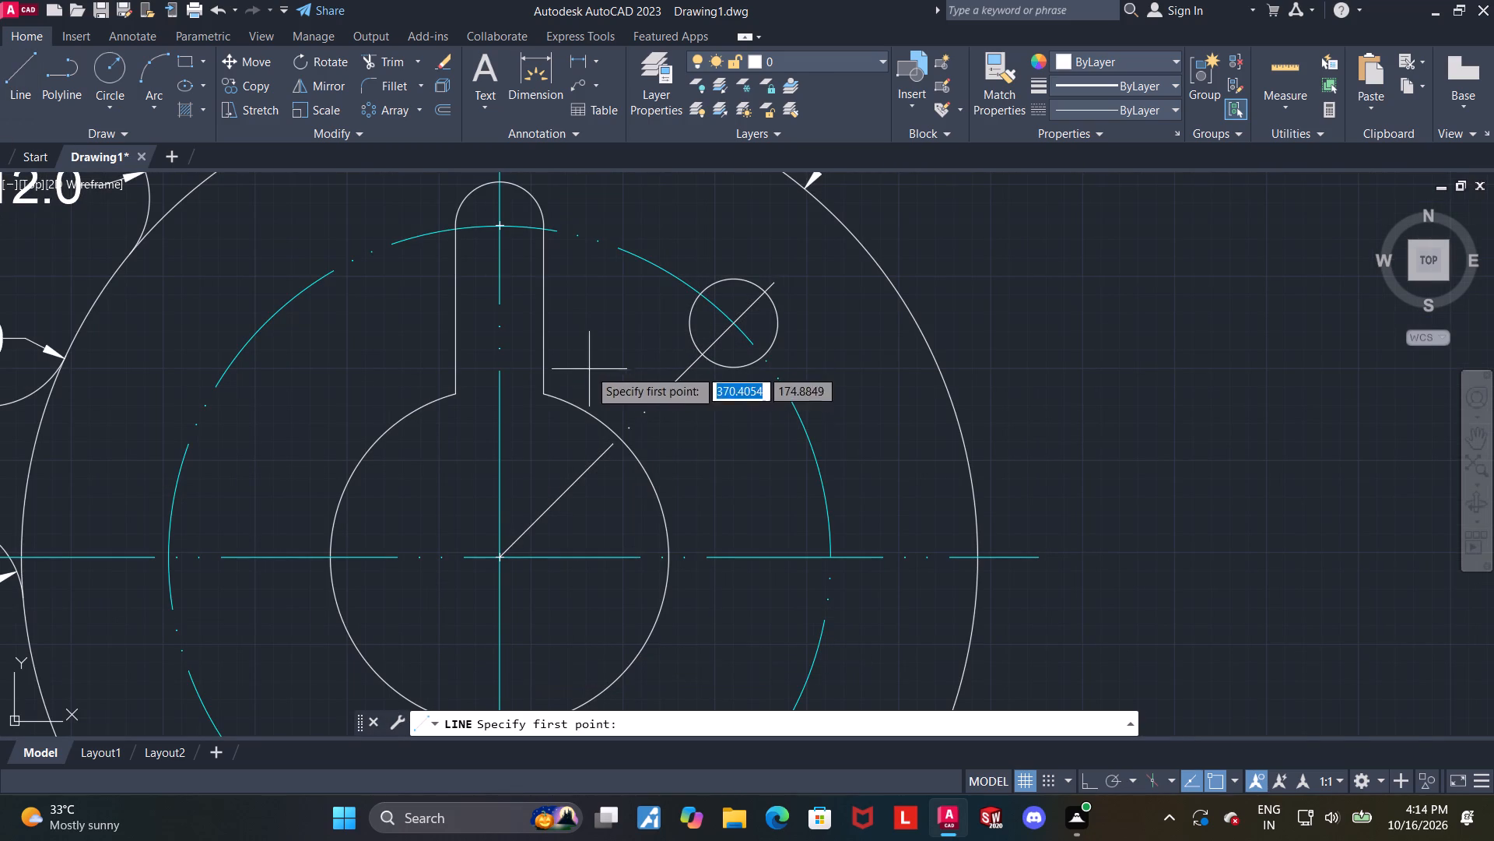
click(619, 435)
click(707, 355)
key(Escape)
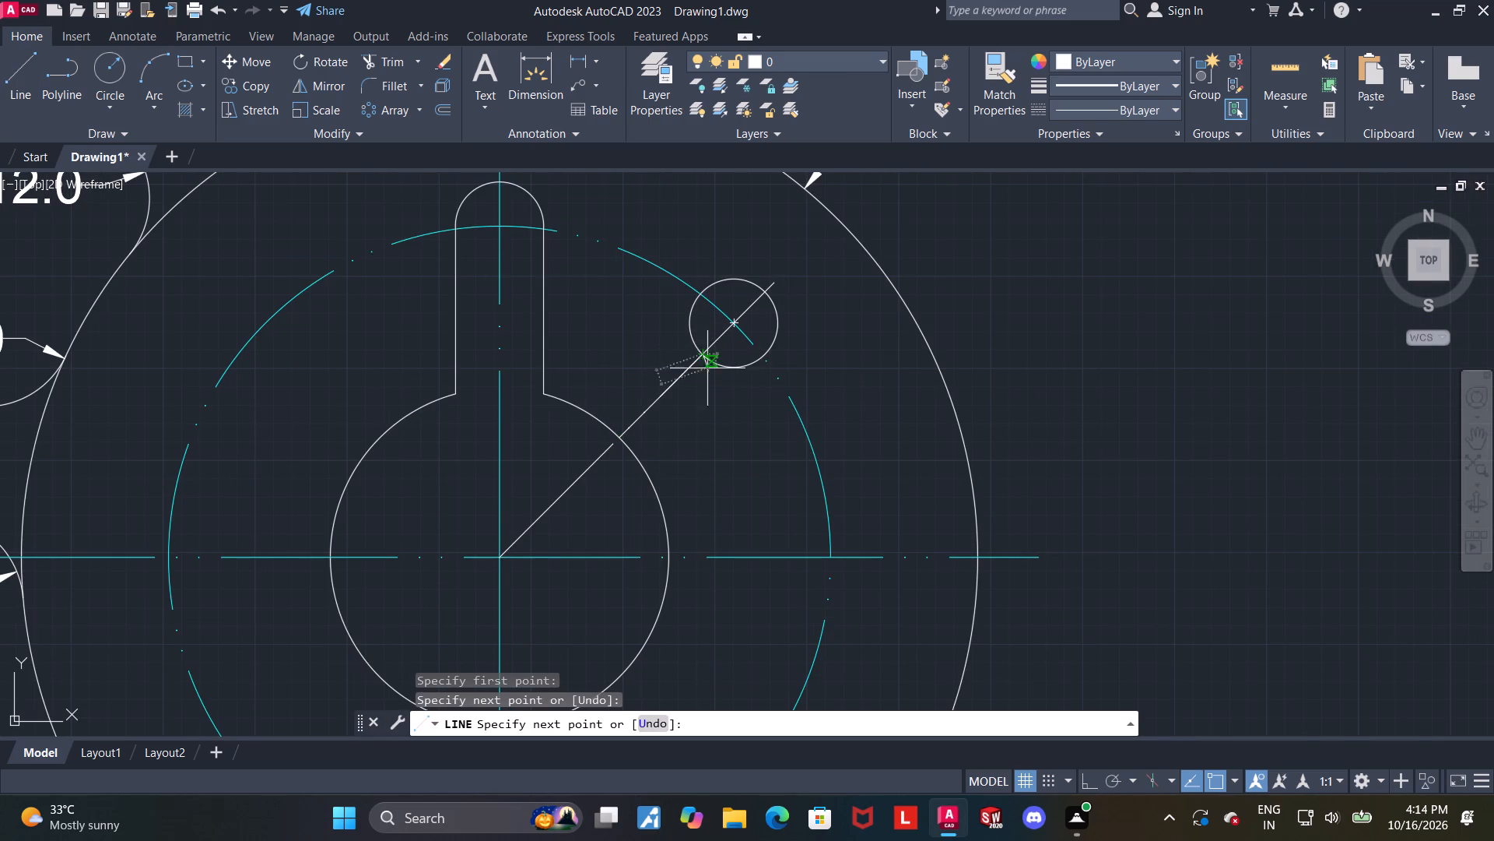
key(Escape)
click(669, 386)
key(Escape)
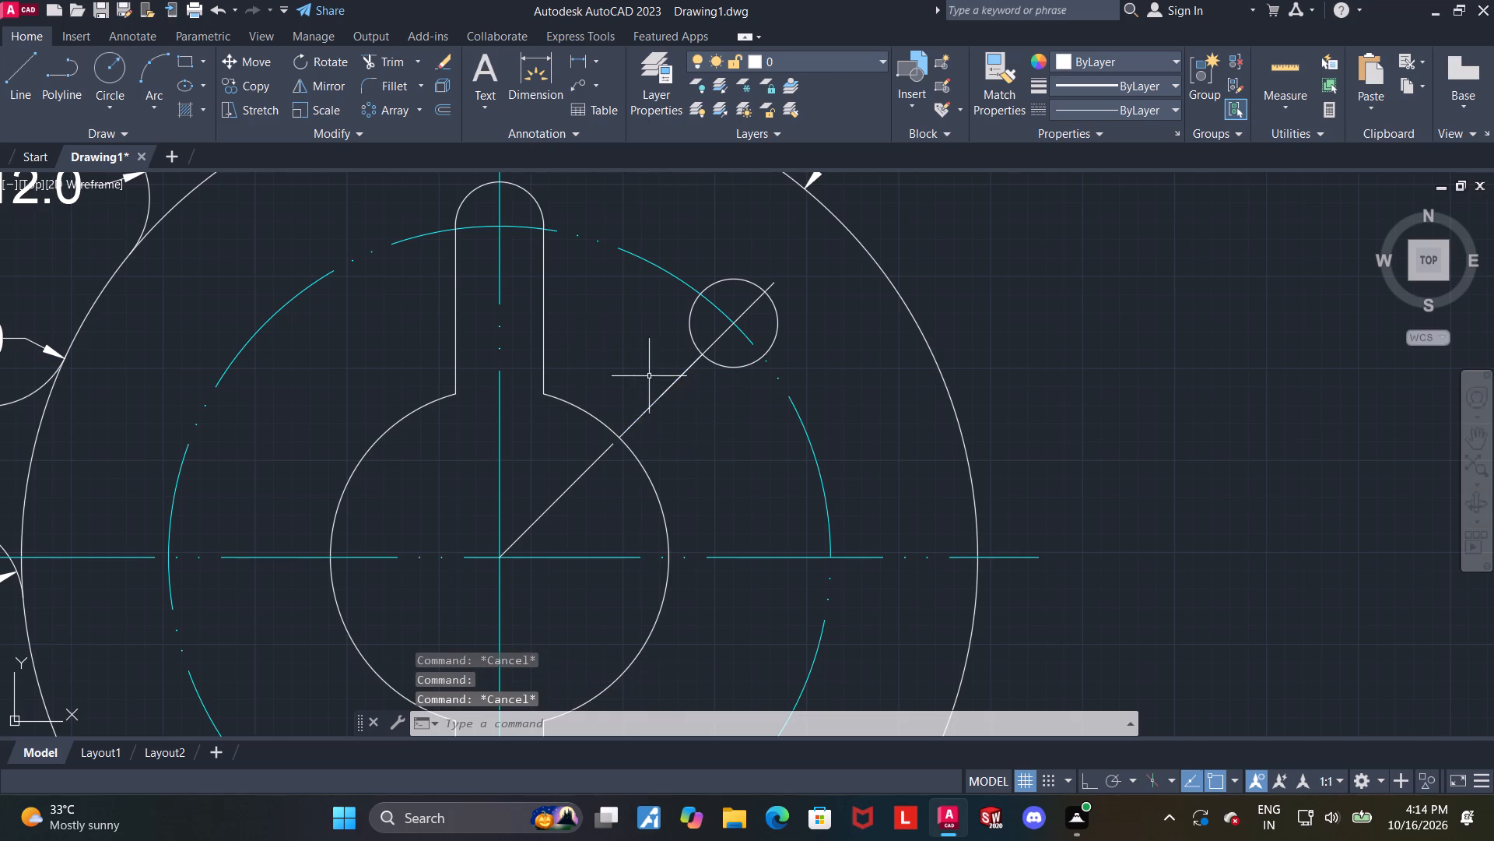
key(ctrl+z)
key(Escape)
Draw a line along the 45° axis from the central circle's edge to the radius 6 circle's centre.
click(16, 78)
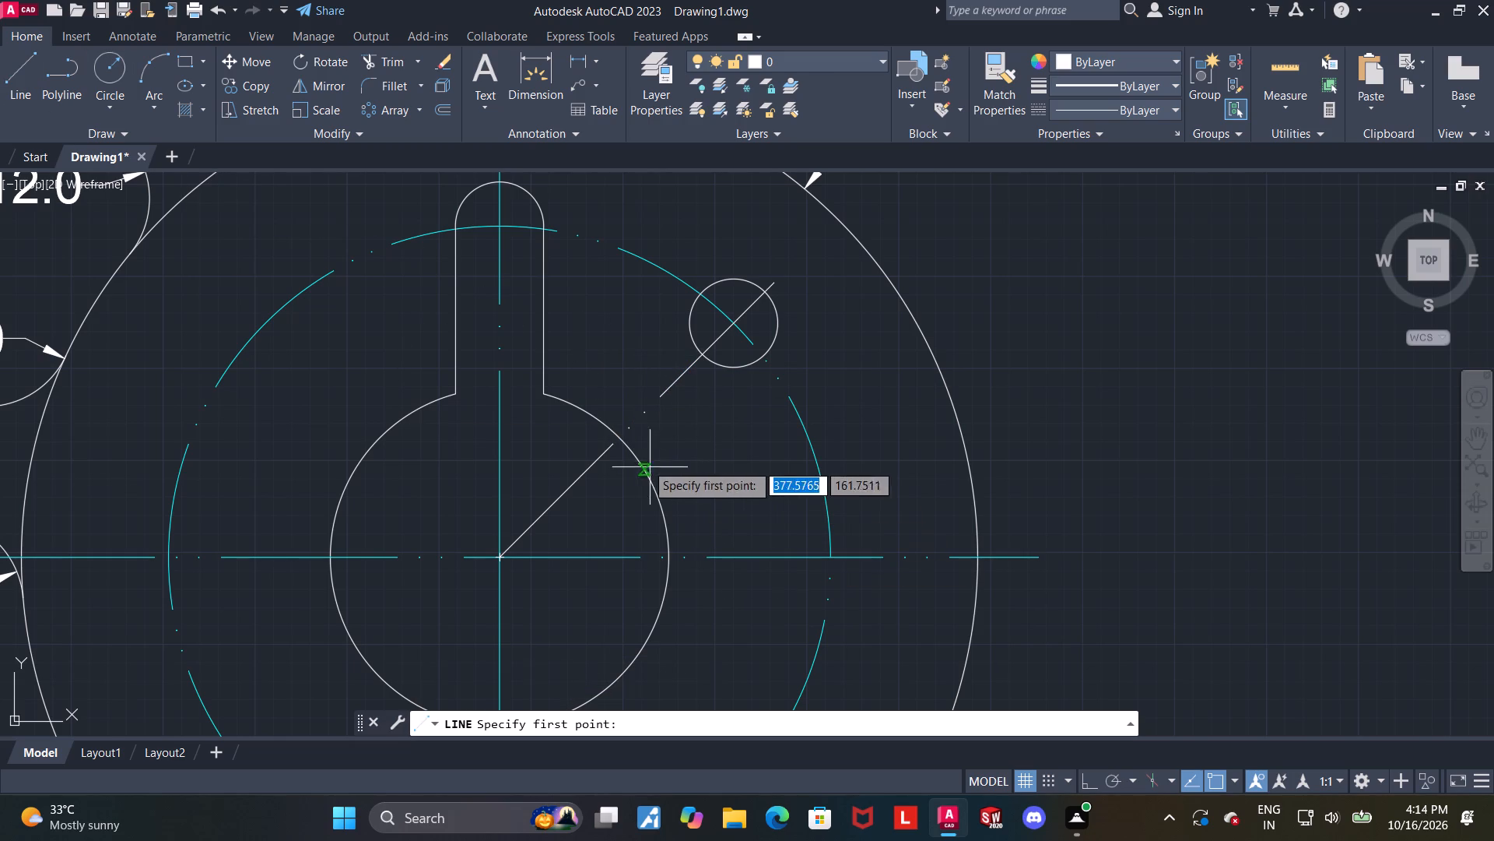
click(619, 438)
click(735, 323)
key(Escape)
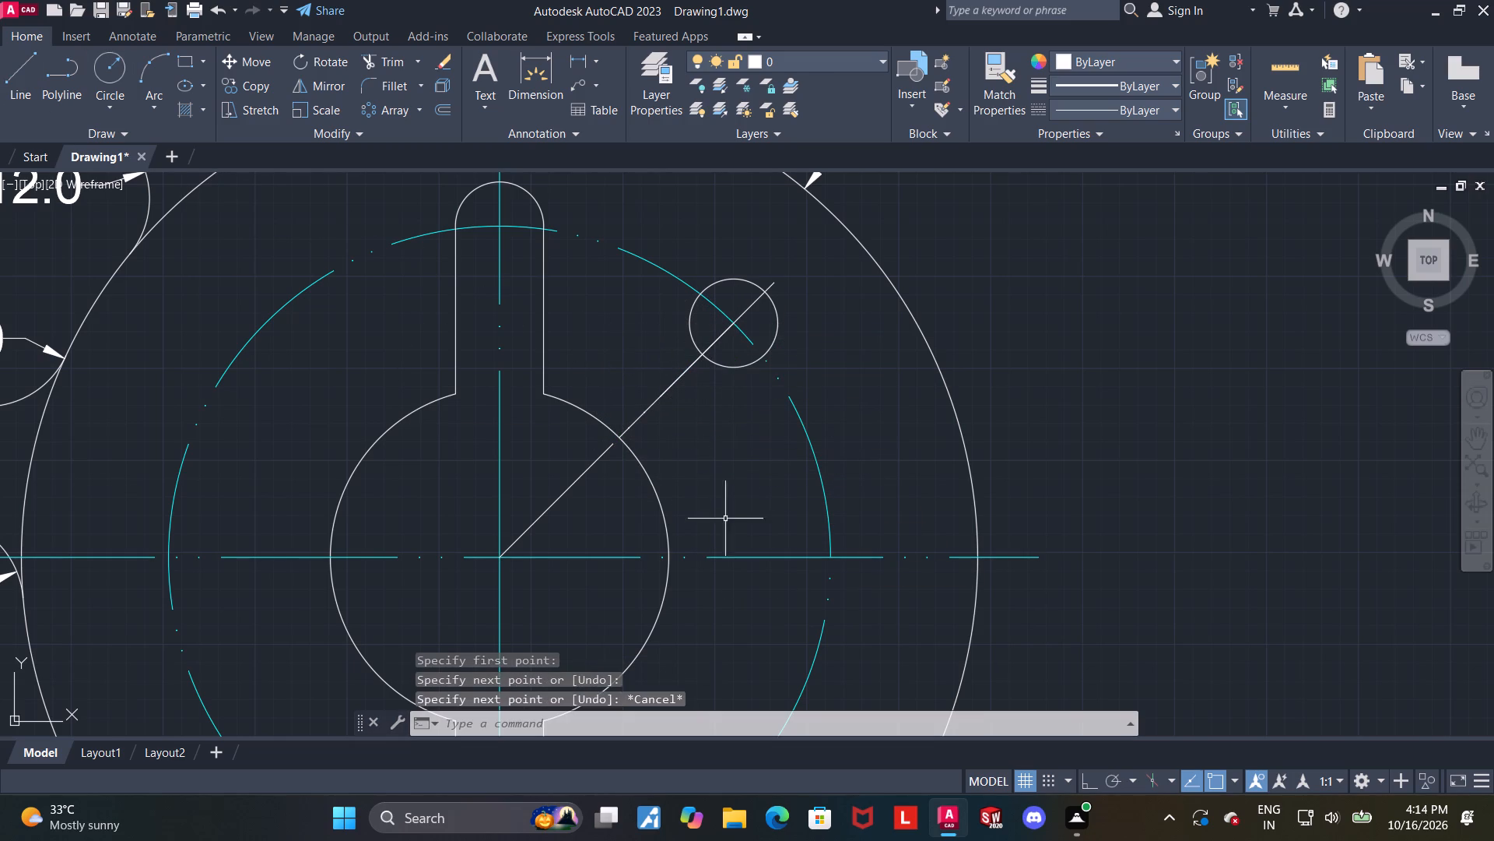
key(Escape)
Offset the short line along the 45° axis by 6 to each side to form the slot's sides.
click(661, 396)
text(offset)
key(Return)
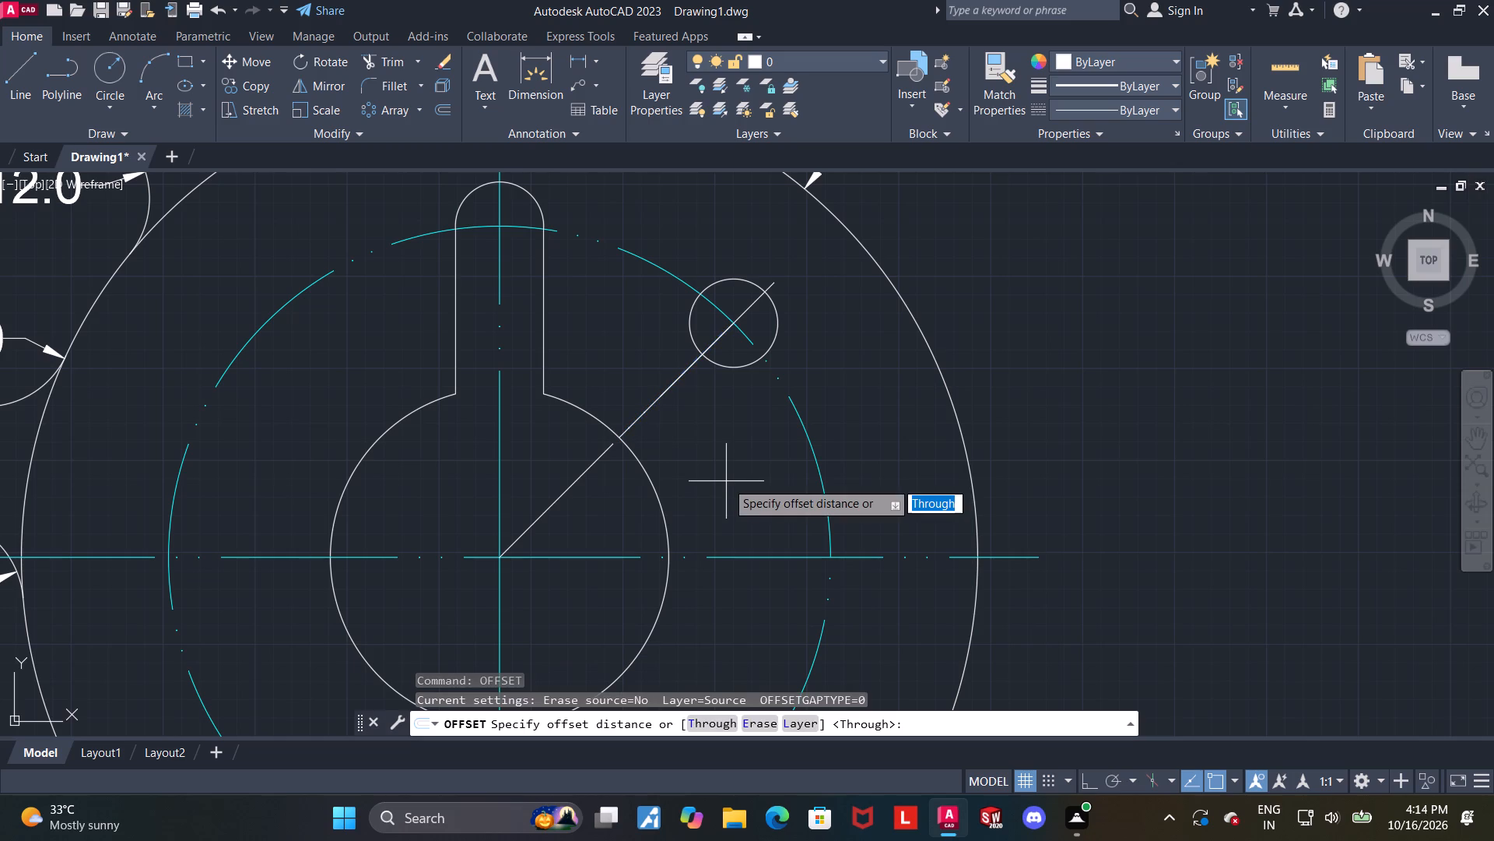
key(Return)
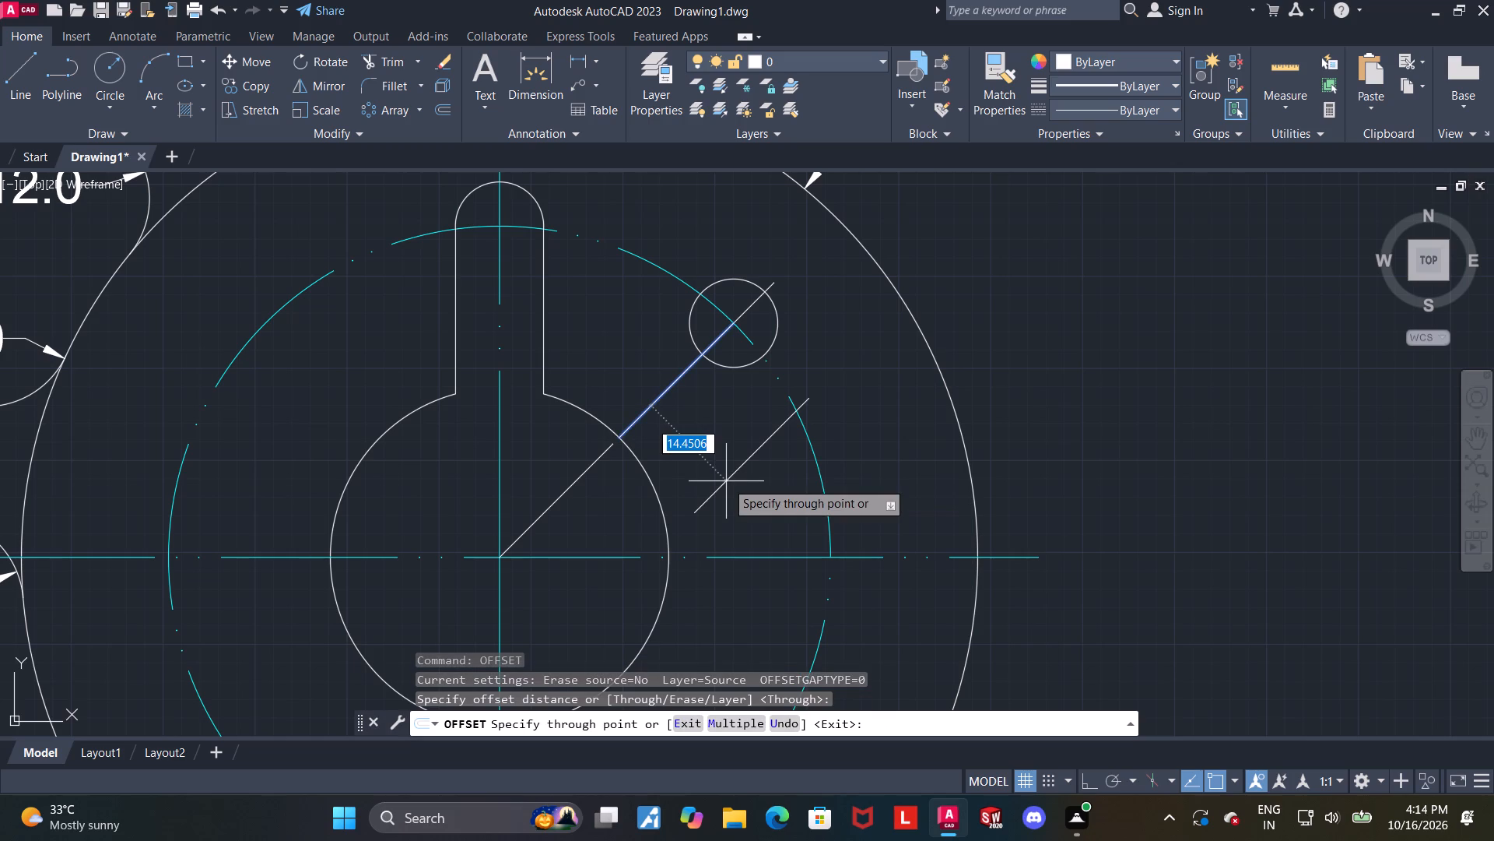
key(6)
key(Return)
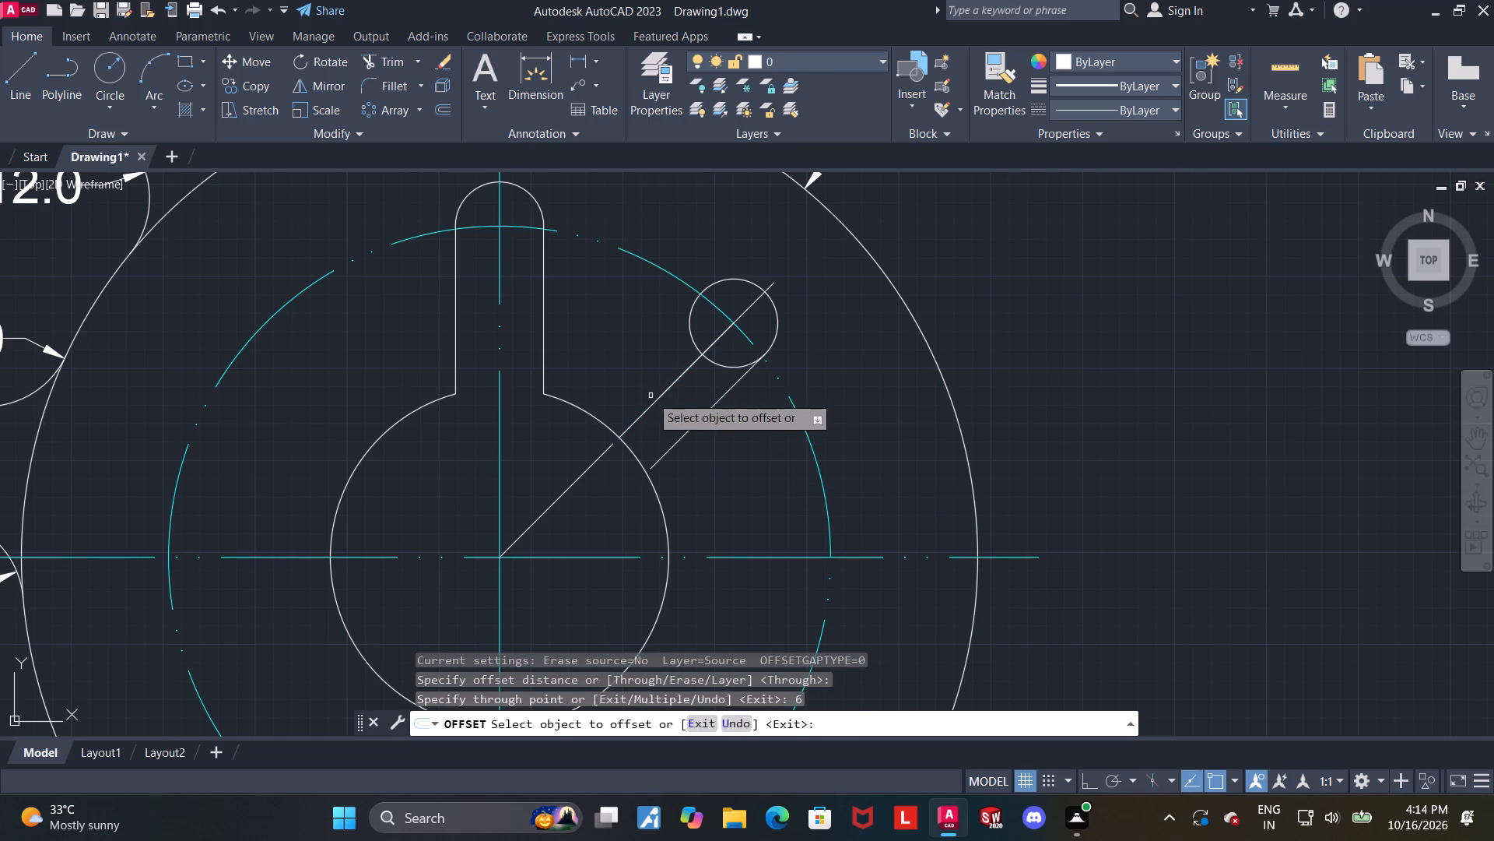
click(656, 399)
key(6)
key(Return)
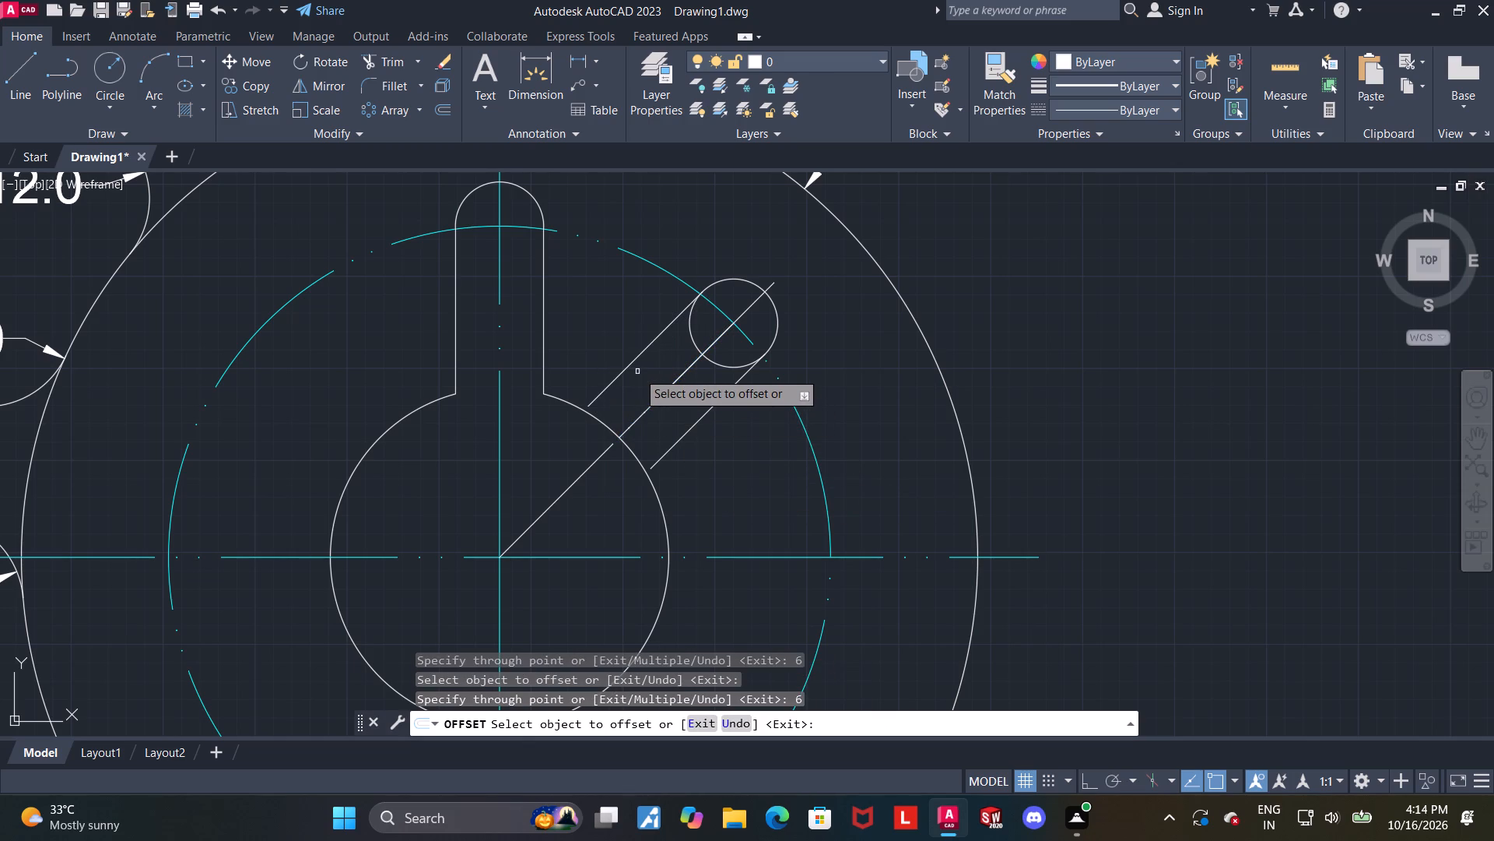
key(Escape)
key(Escape)
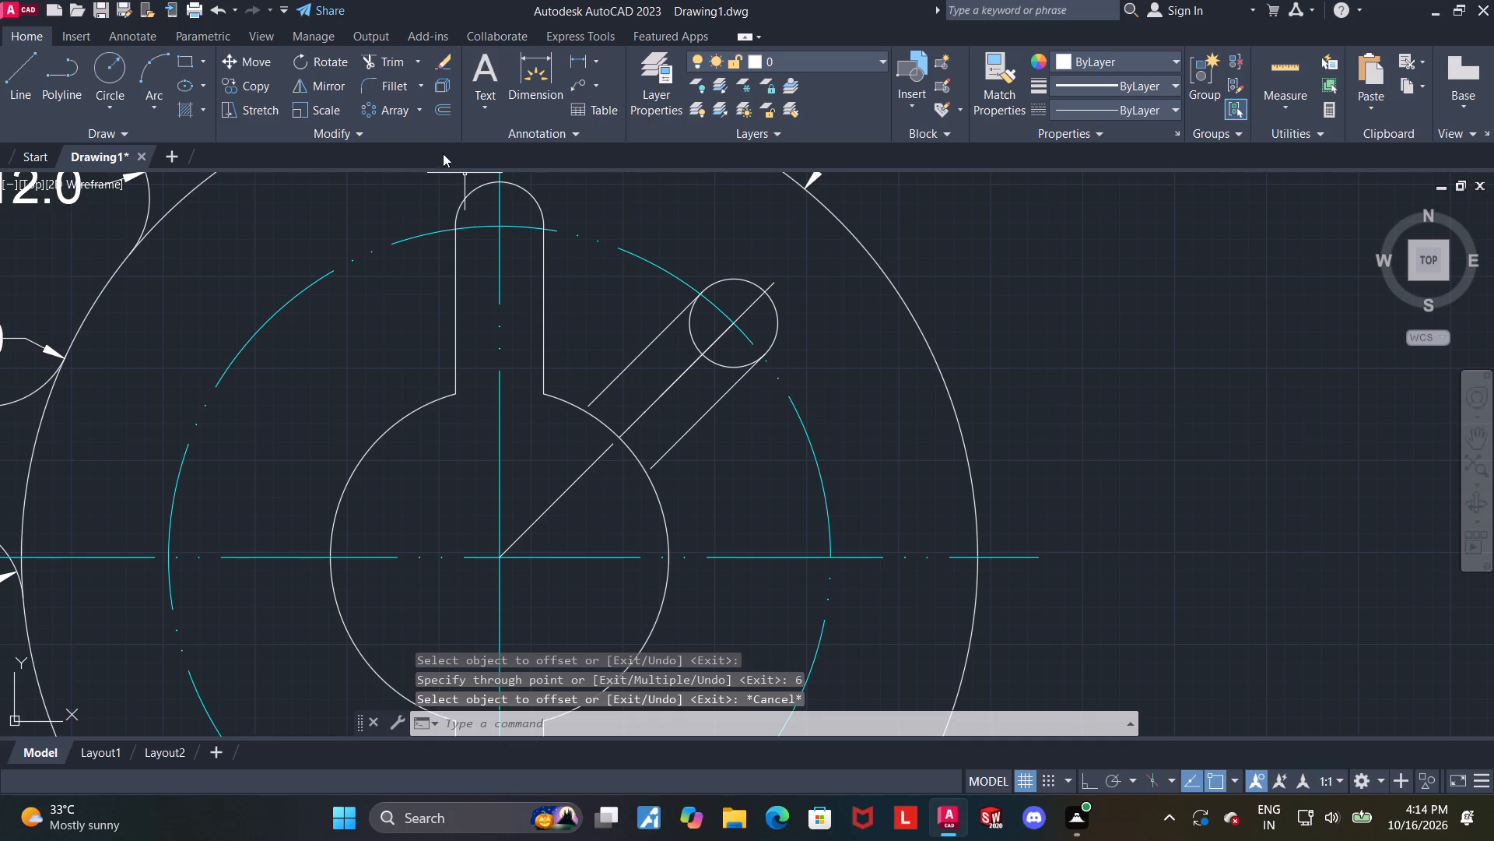
Extend the inner ends of both offset lines to the central circle.
click(416, 58)
click(409, 131)
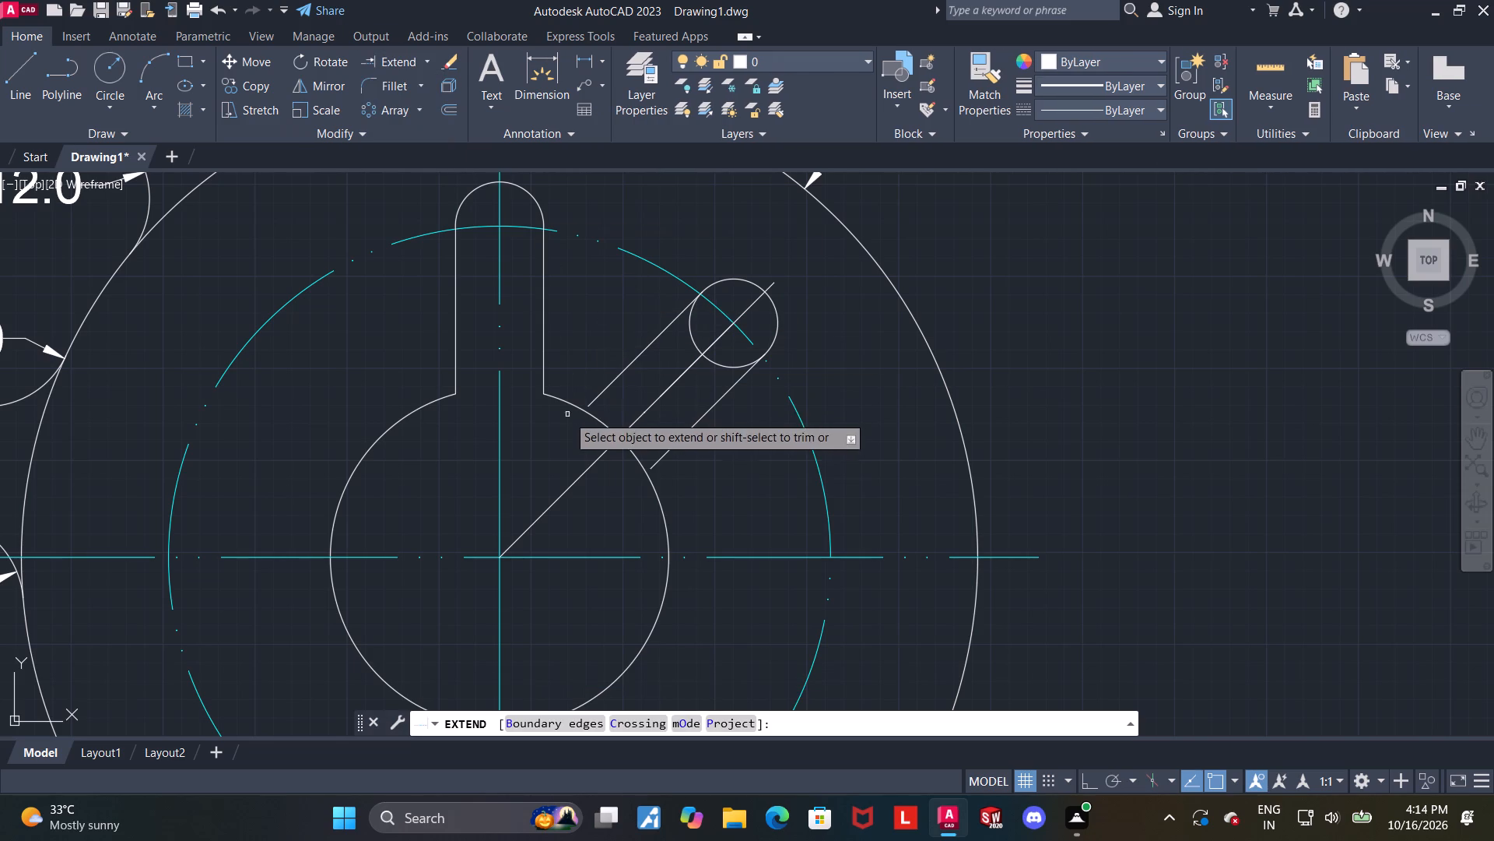
click(591, 404)
click(661, 461)
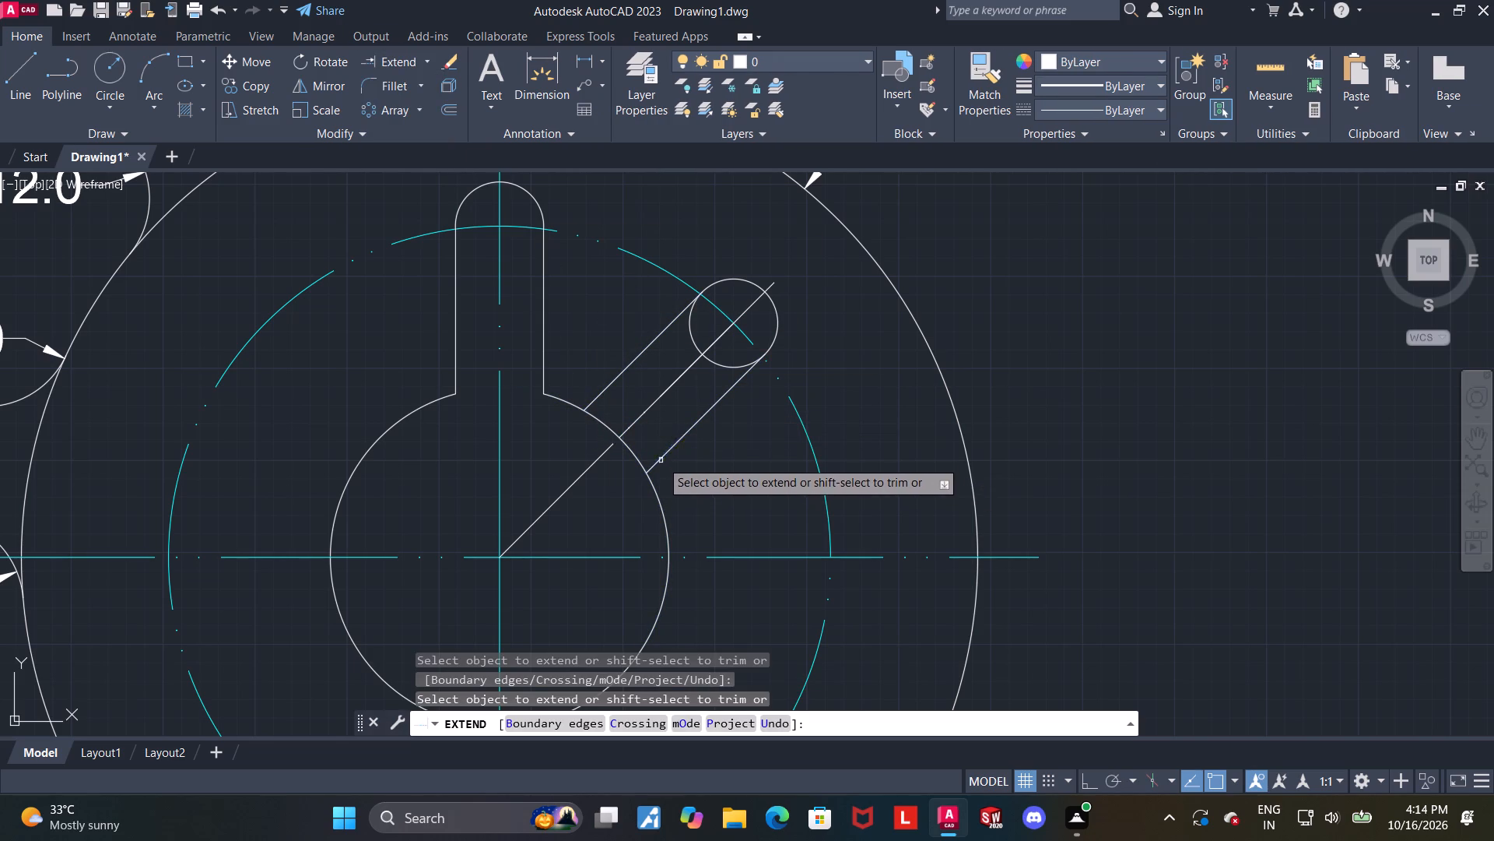
key(Escape)
key(Escape)
key(Escape)
Trim away the inner half of the radius 6 circle between the 45° slot's sides, leaving a rounded end.
click(429, 60)
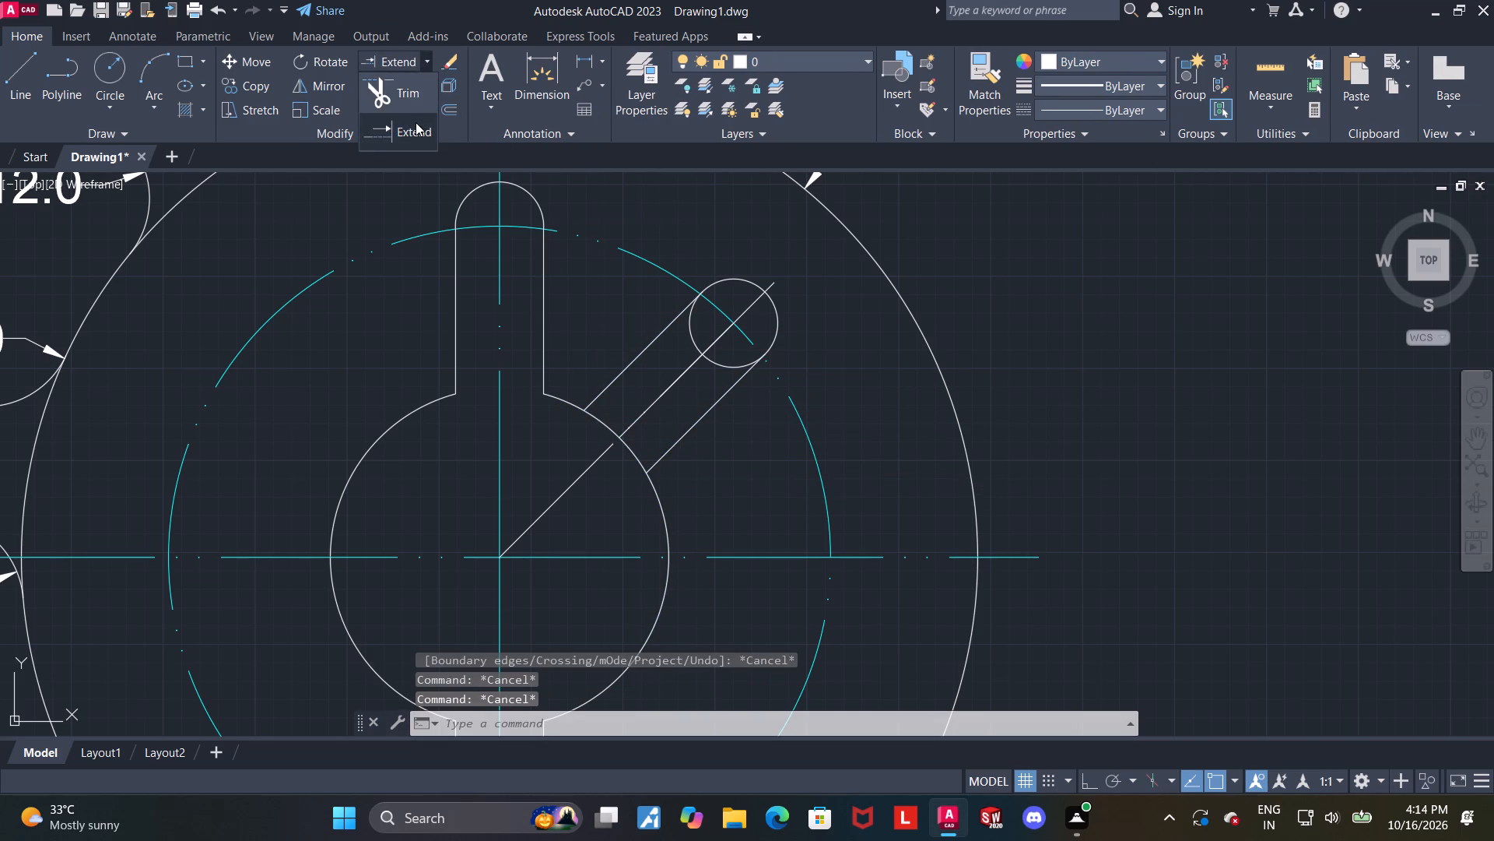
click(413, 95)
click(689, 328)
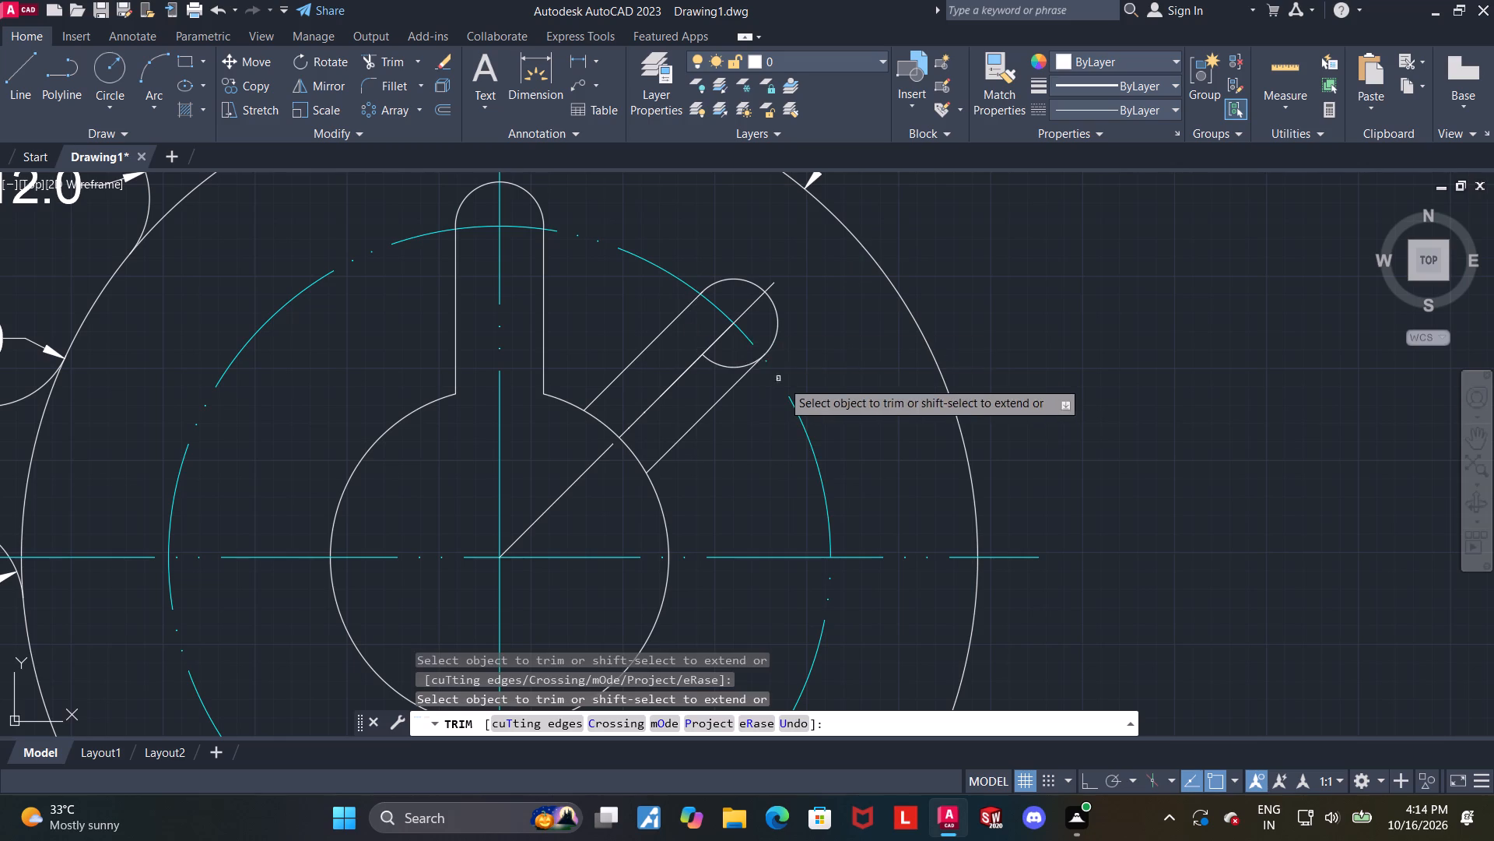
click(731, 368)
scroll(731, 368, down, 1)
scroll(724, 322, up, 2)
key(Escape)
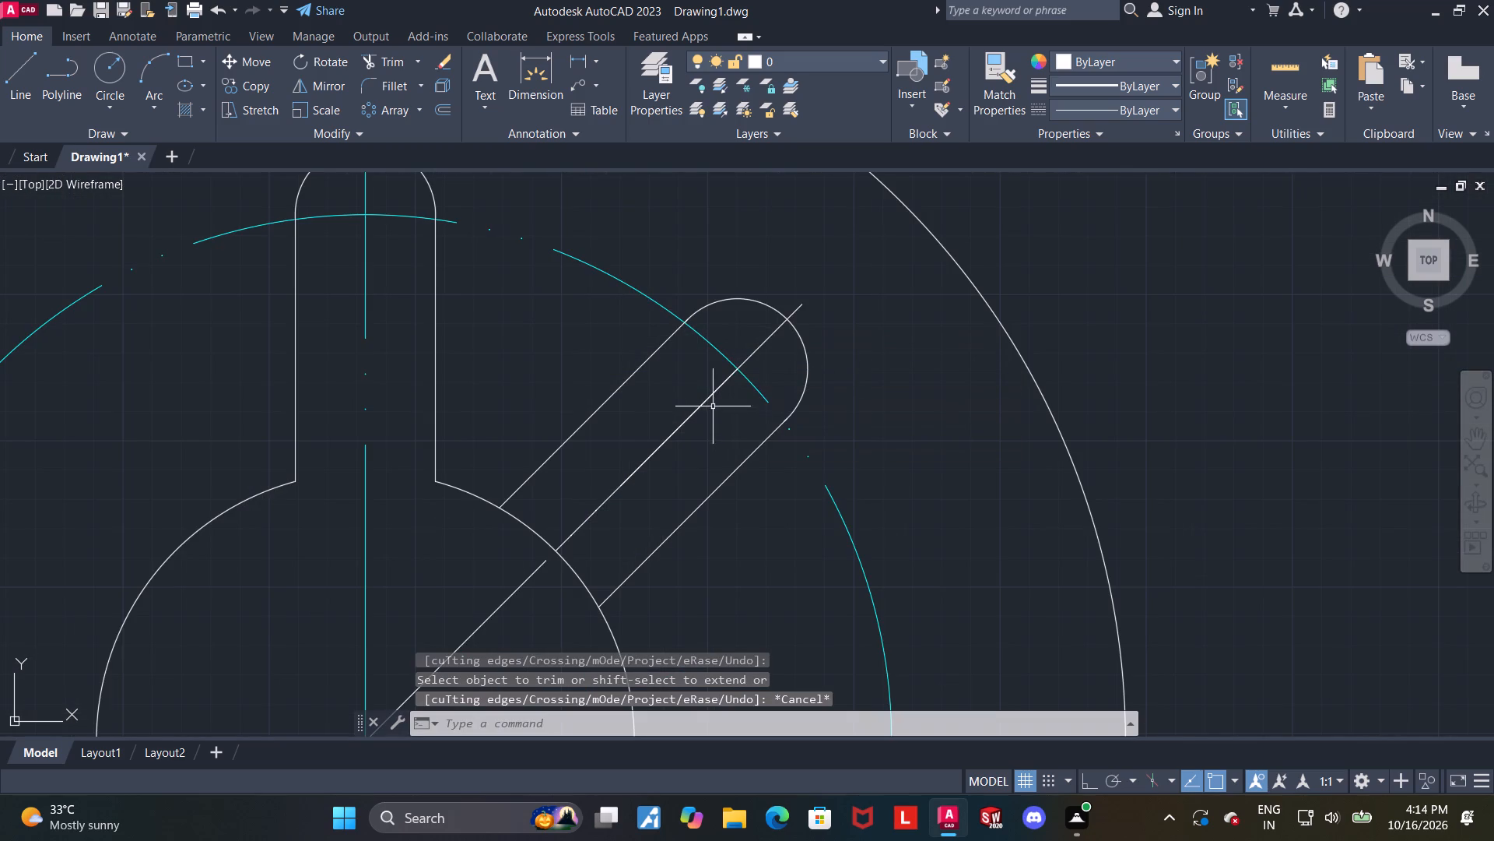
Delete the short construction line lying on the 45° axis inside the slot.
click(707, 399)
key(Delete)
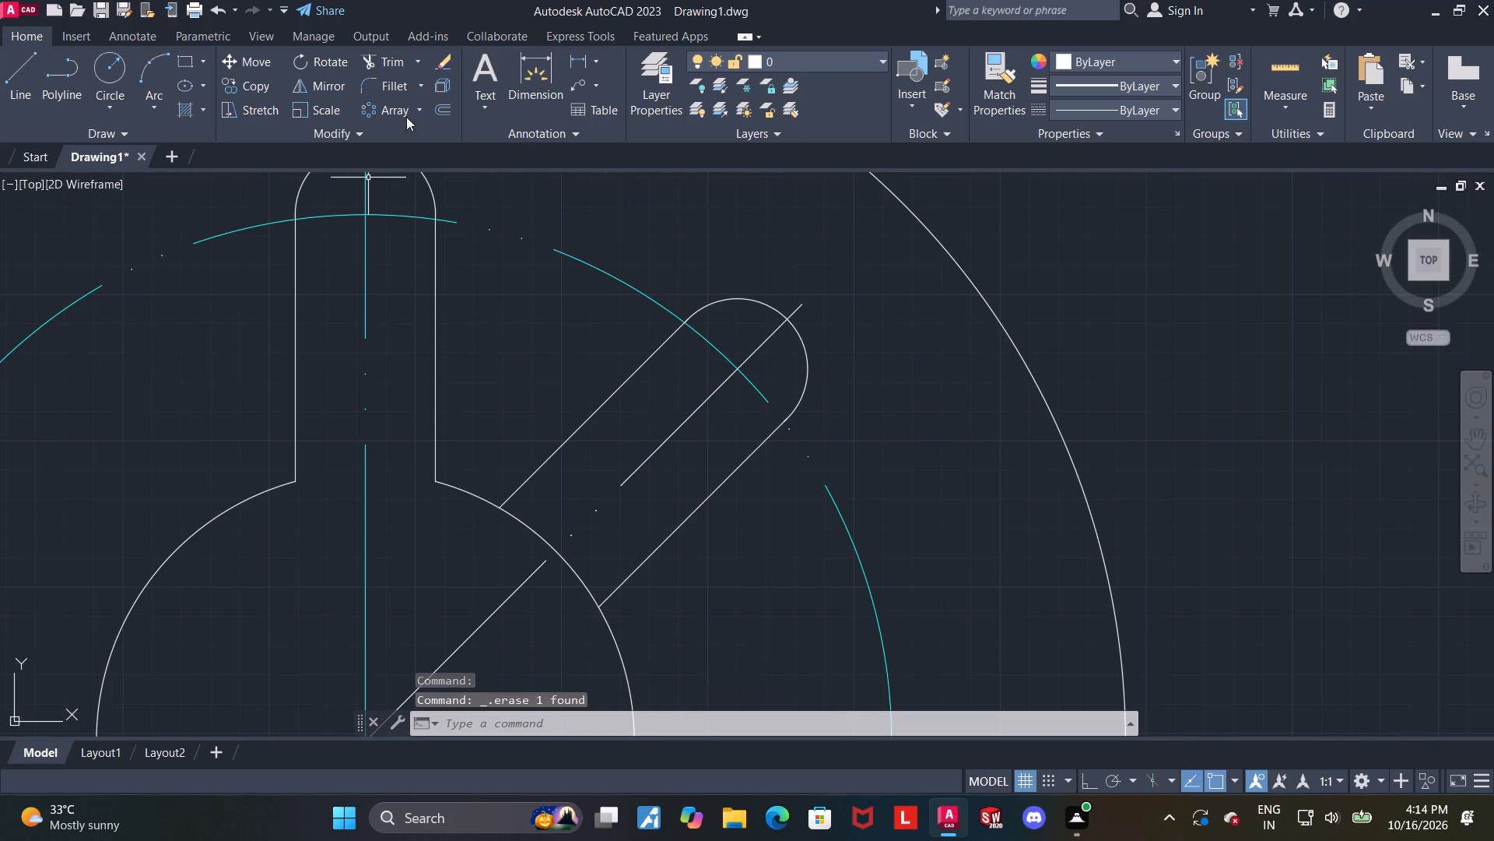
key(Escape)
Trim the central circle's arc segments between the two sides of the 45° slot to open it.
click(382, 55)
click(529, 527)
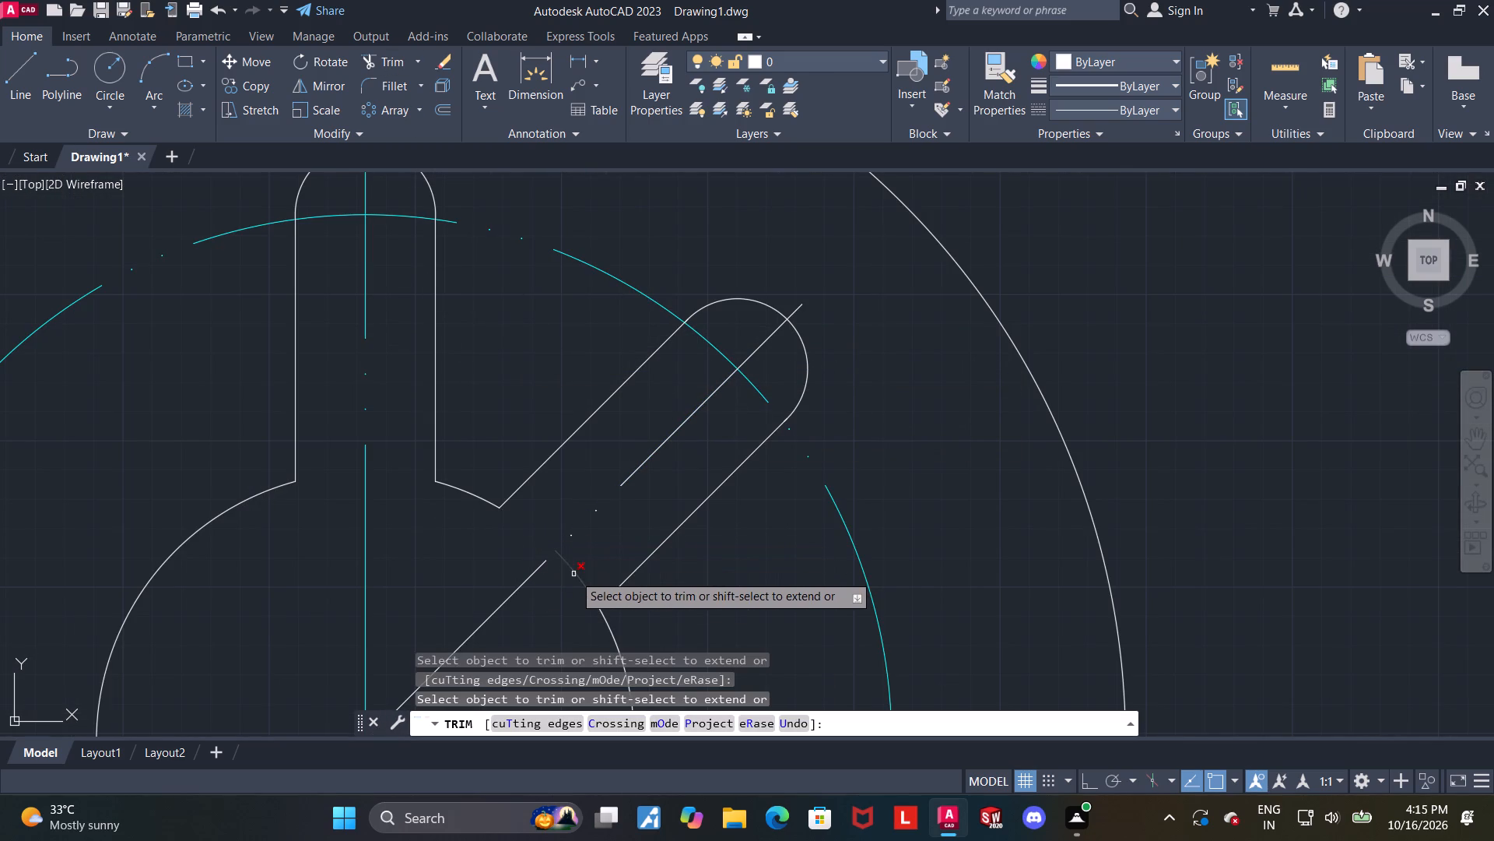
click(575, 573)
scroll(580, 572, down, 3)
scroll(784, 600, up, 1)
middle_drag(873, 564, 1024, 495)
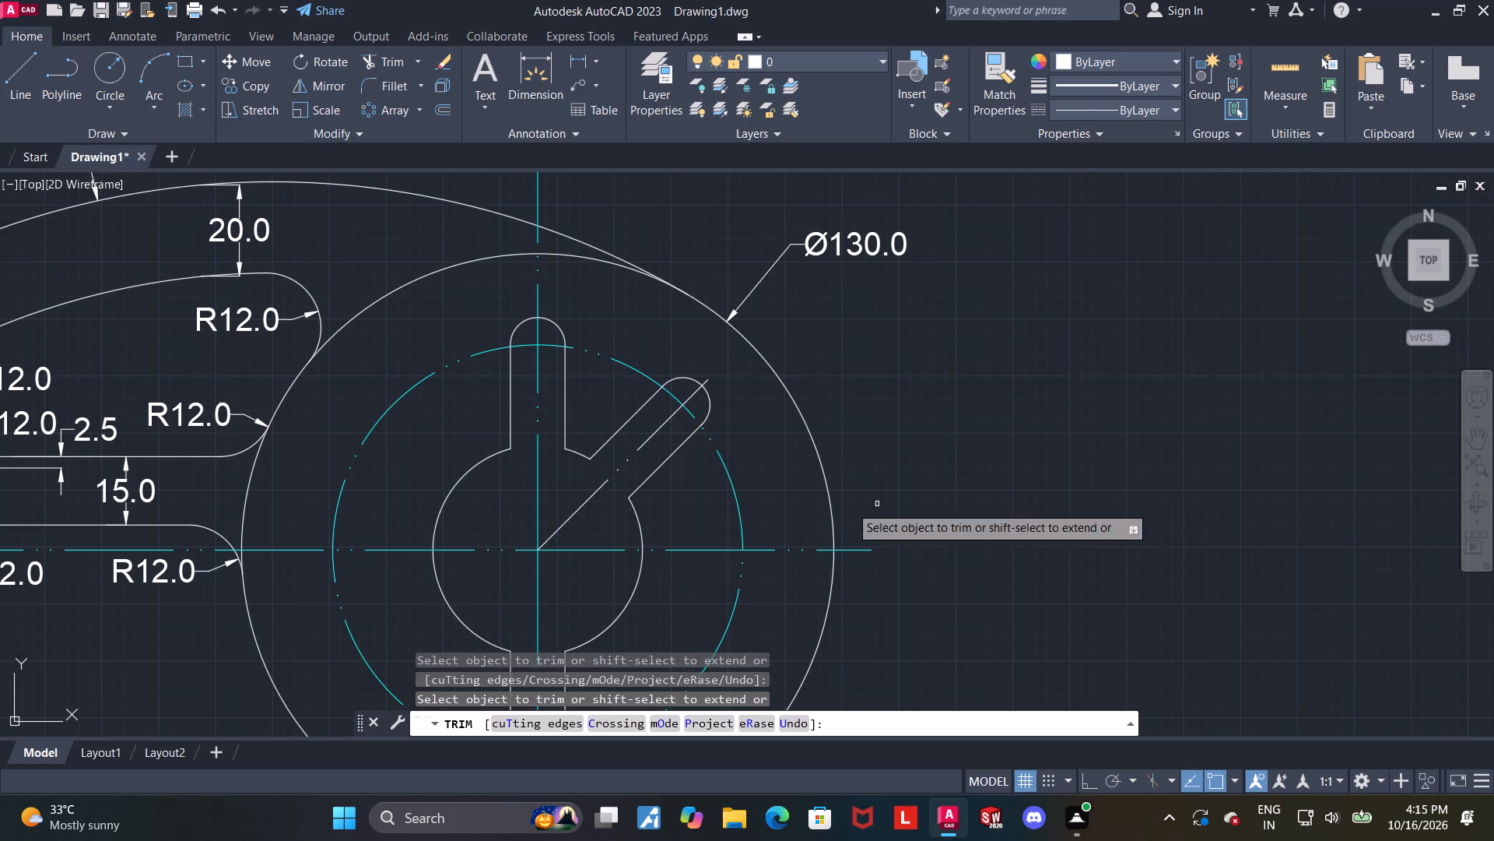
scroll(560, 438, up, 1)
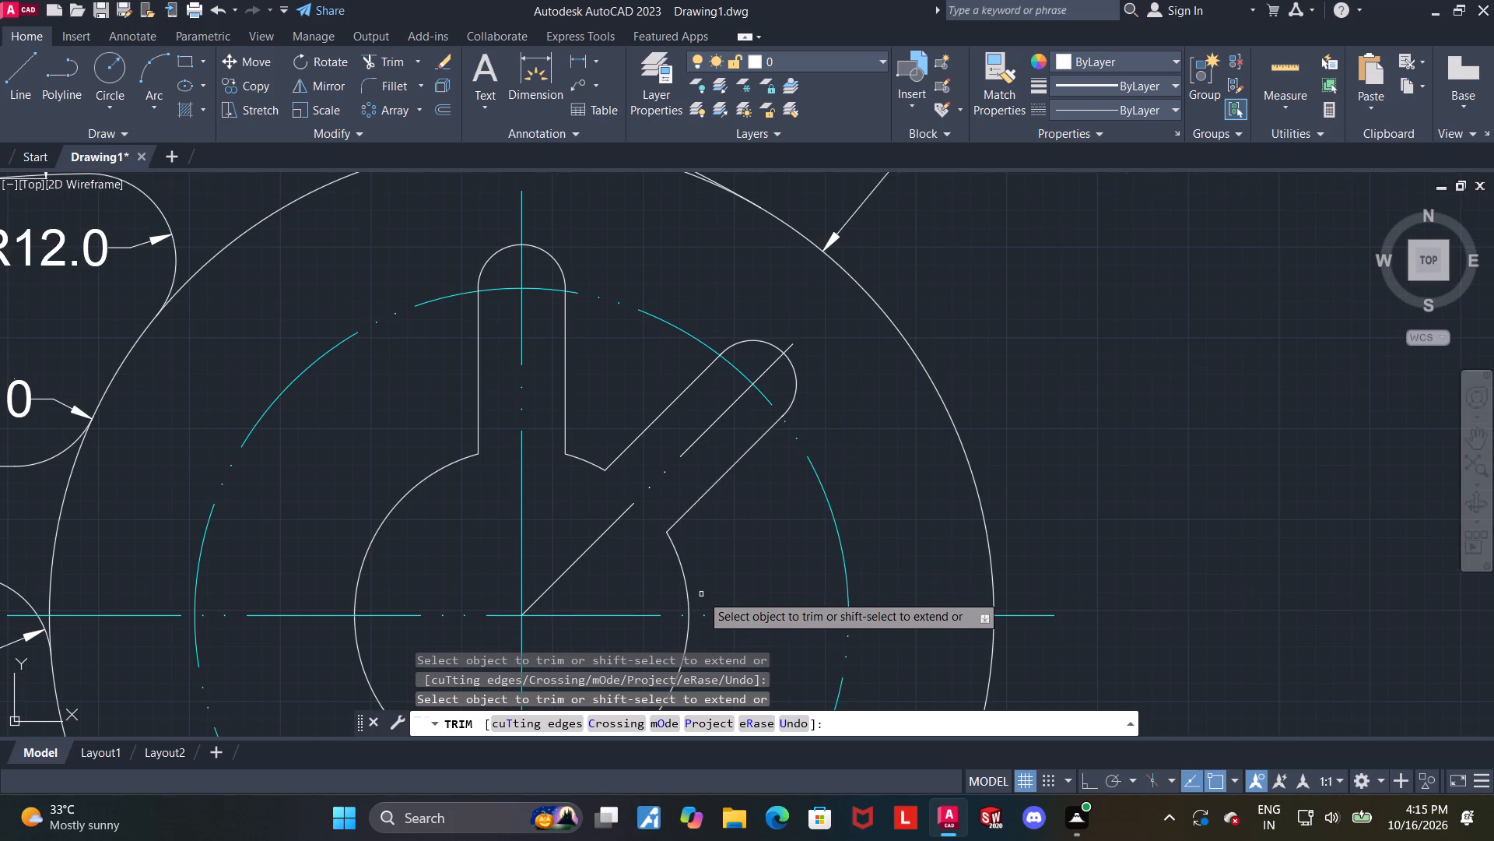
middle_drag(700, 586, 724, 537)
scroll(721, 542, up, 1)
scroll(834, 529, down, 2)
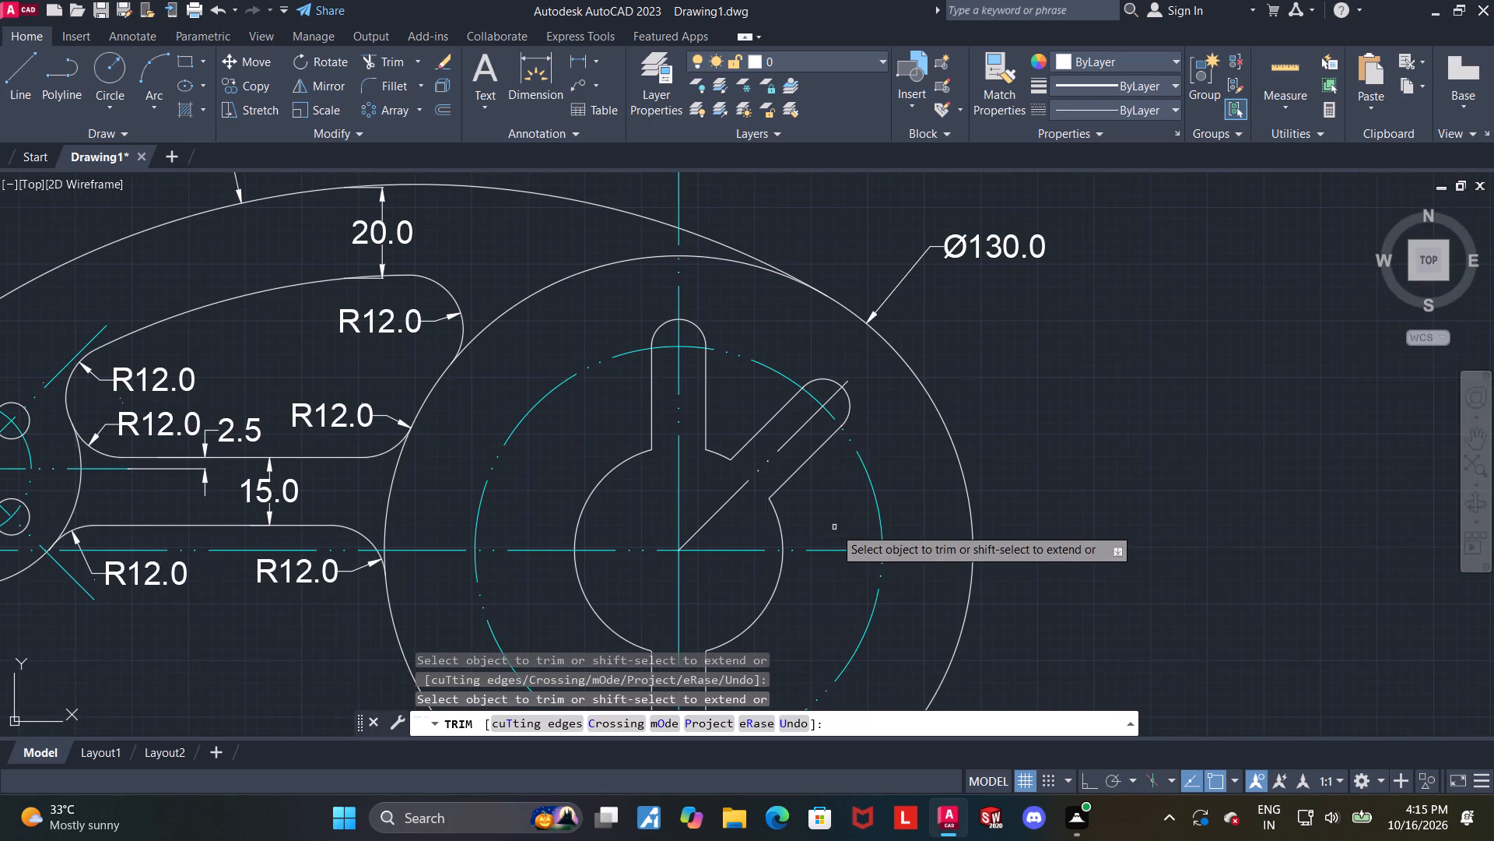
key(Escape)
scroll(718, 475, up, 1)
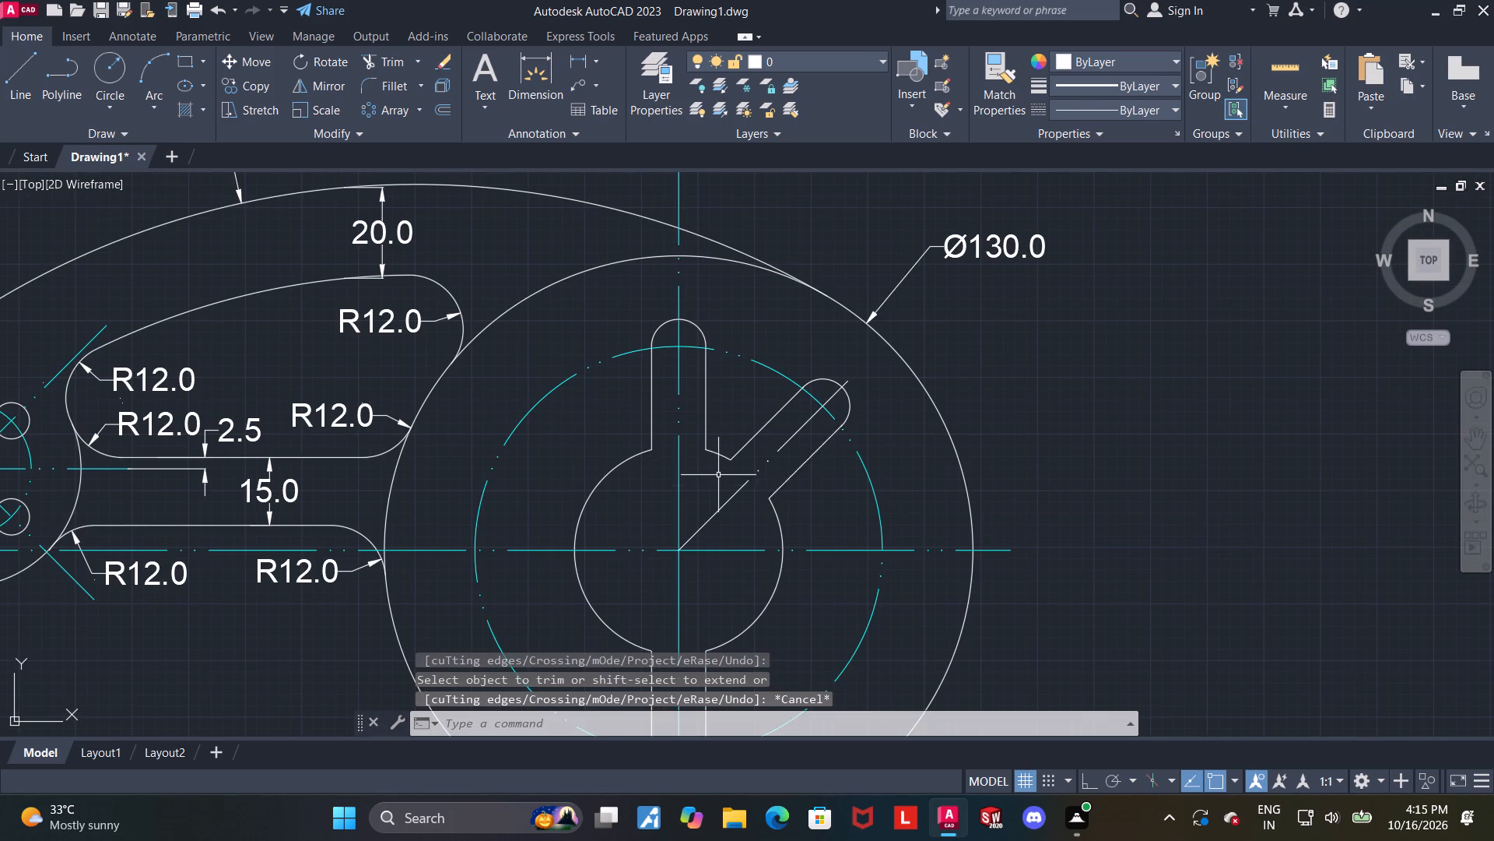
scroll(718, 475, up, 1)
scroll(735, 472, down, 2)
key(Escape)
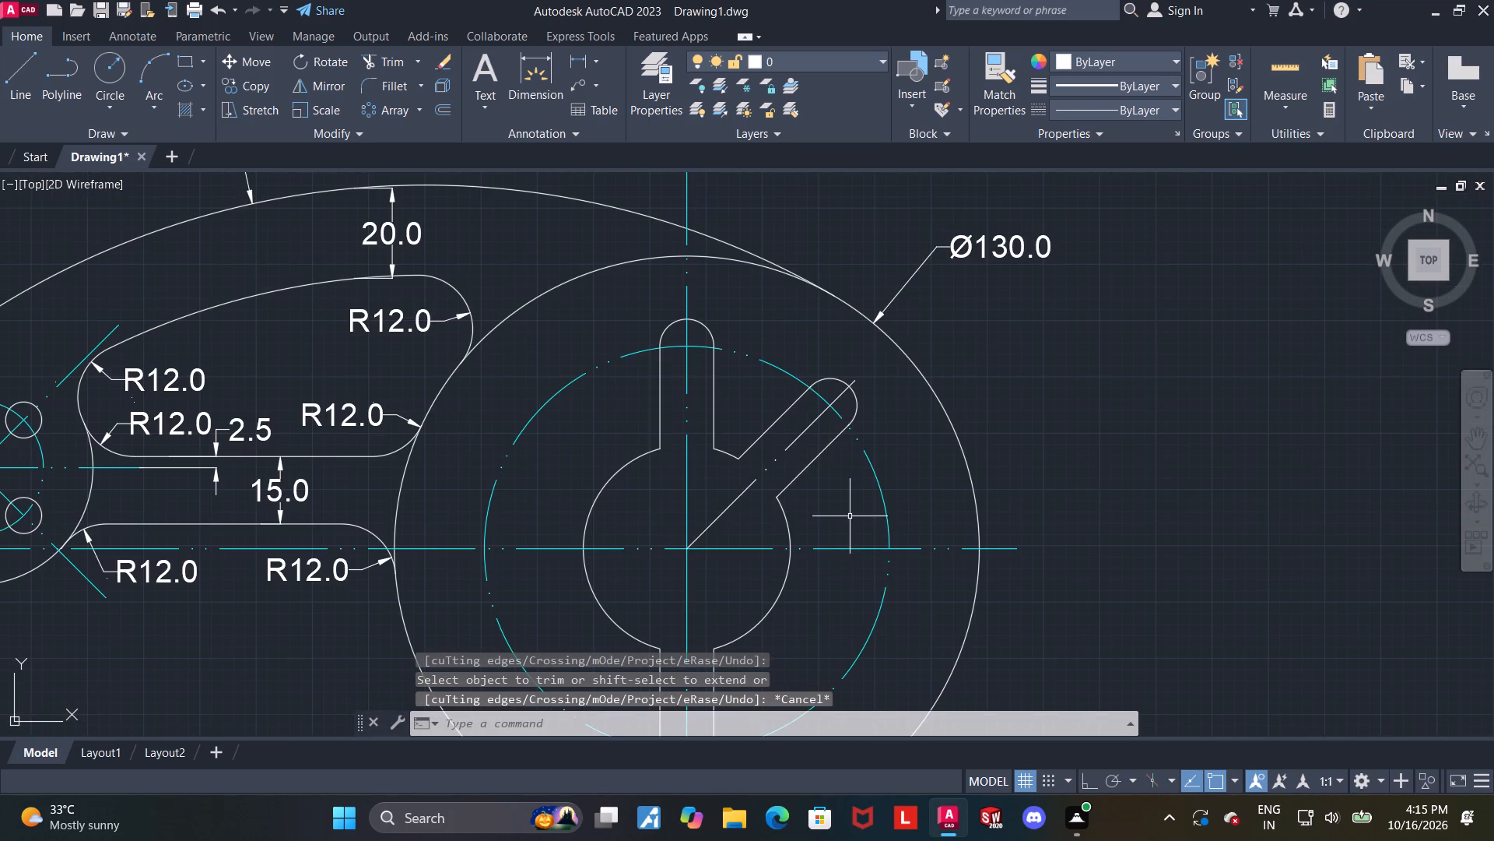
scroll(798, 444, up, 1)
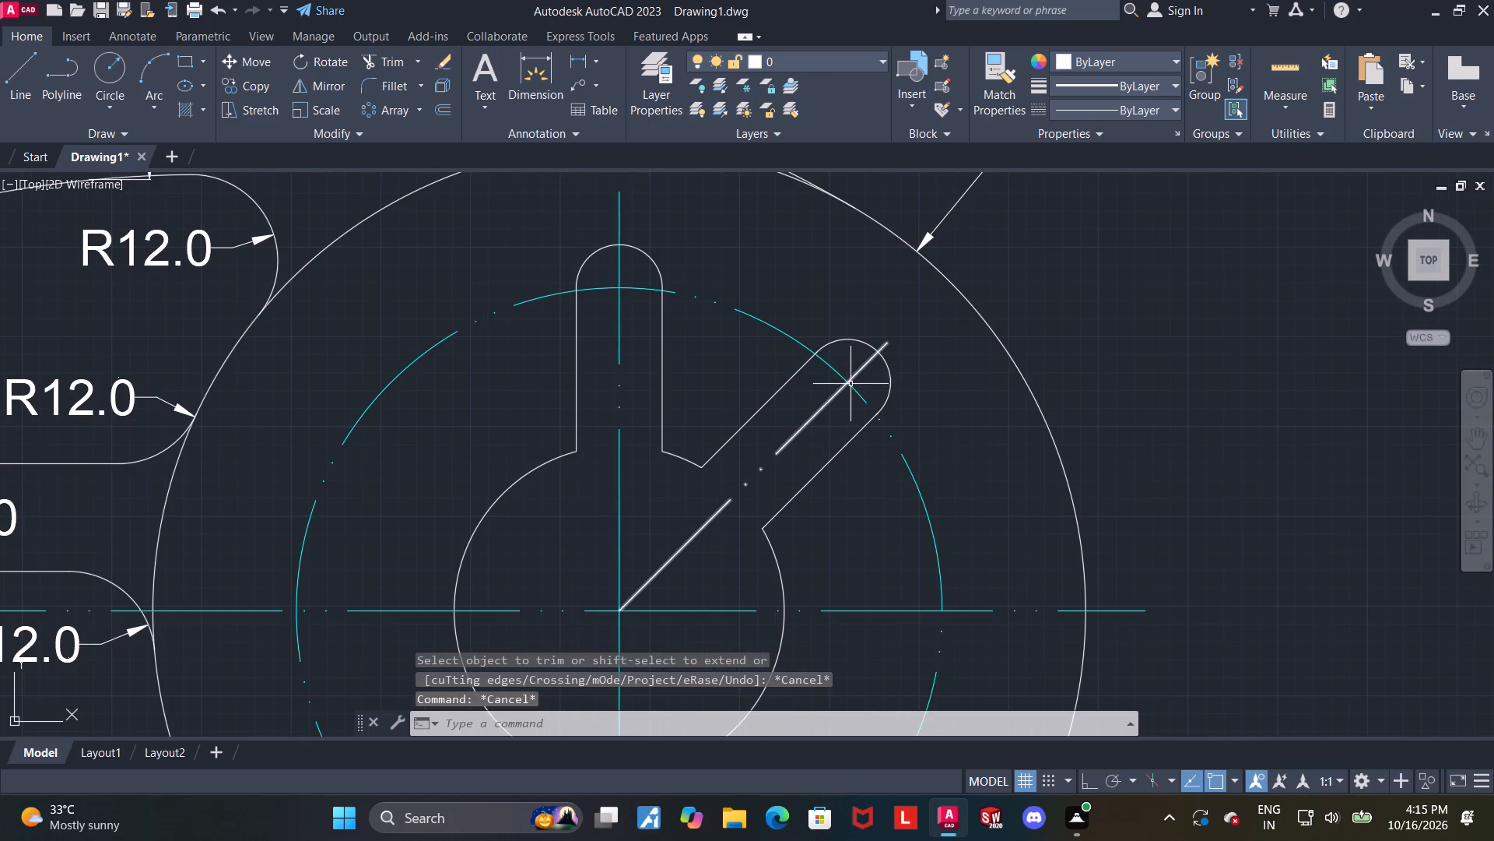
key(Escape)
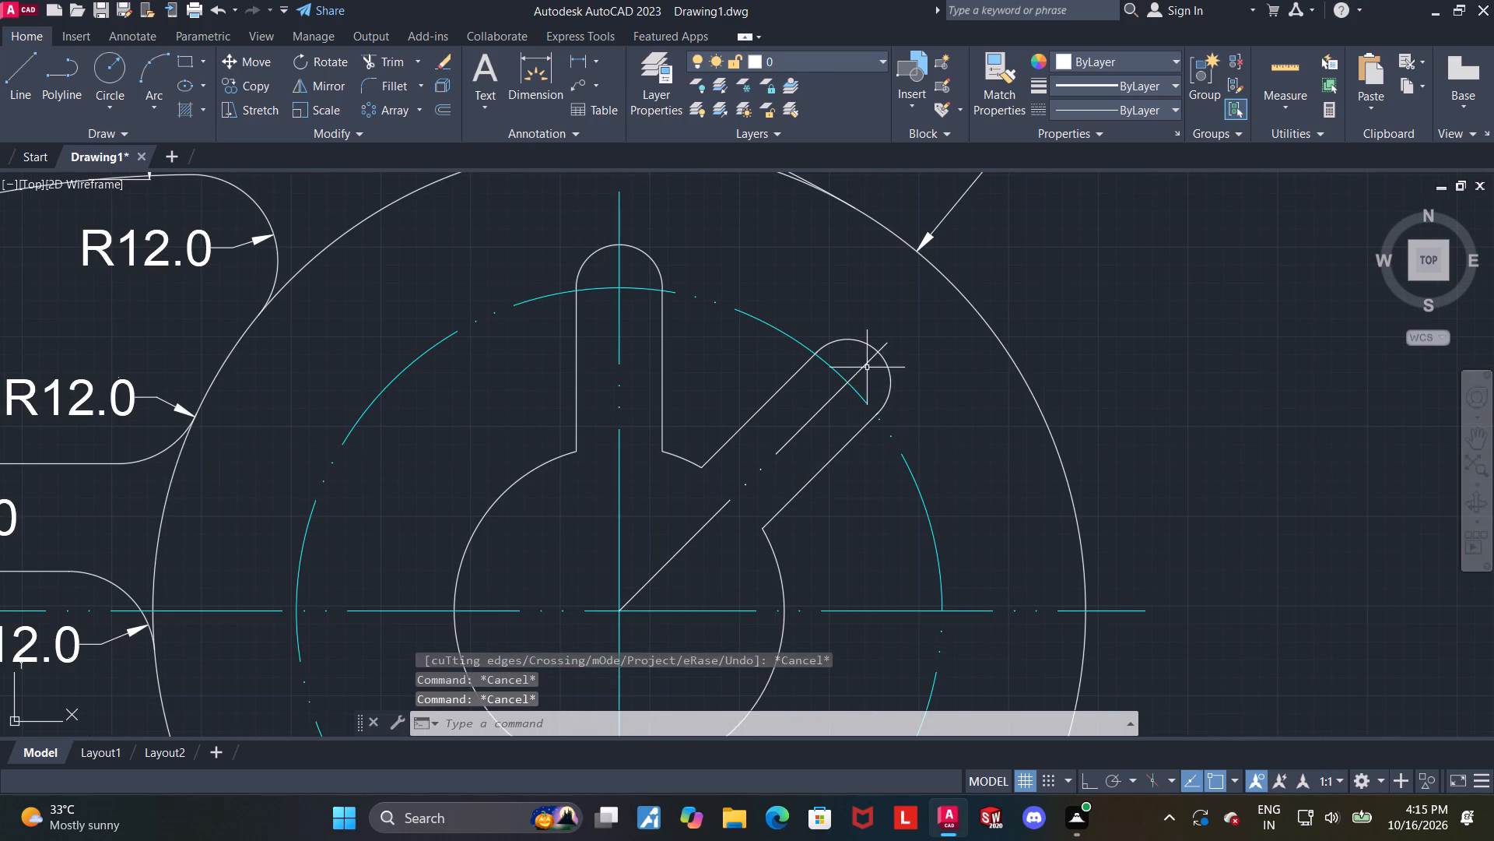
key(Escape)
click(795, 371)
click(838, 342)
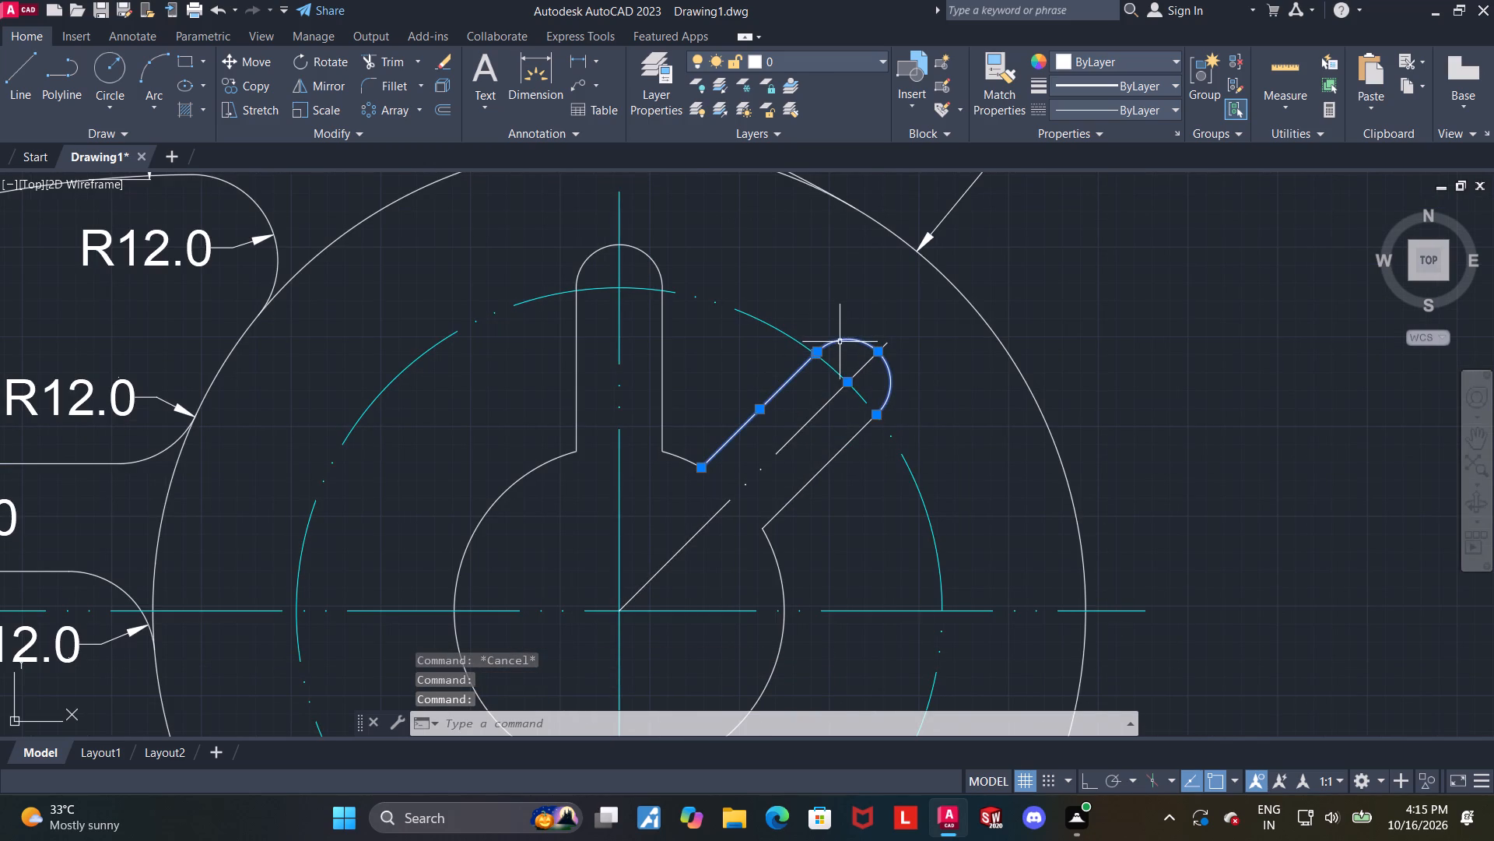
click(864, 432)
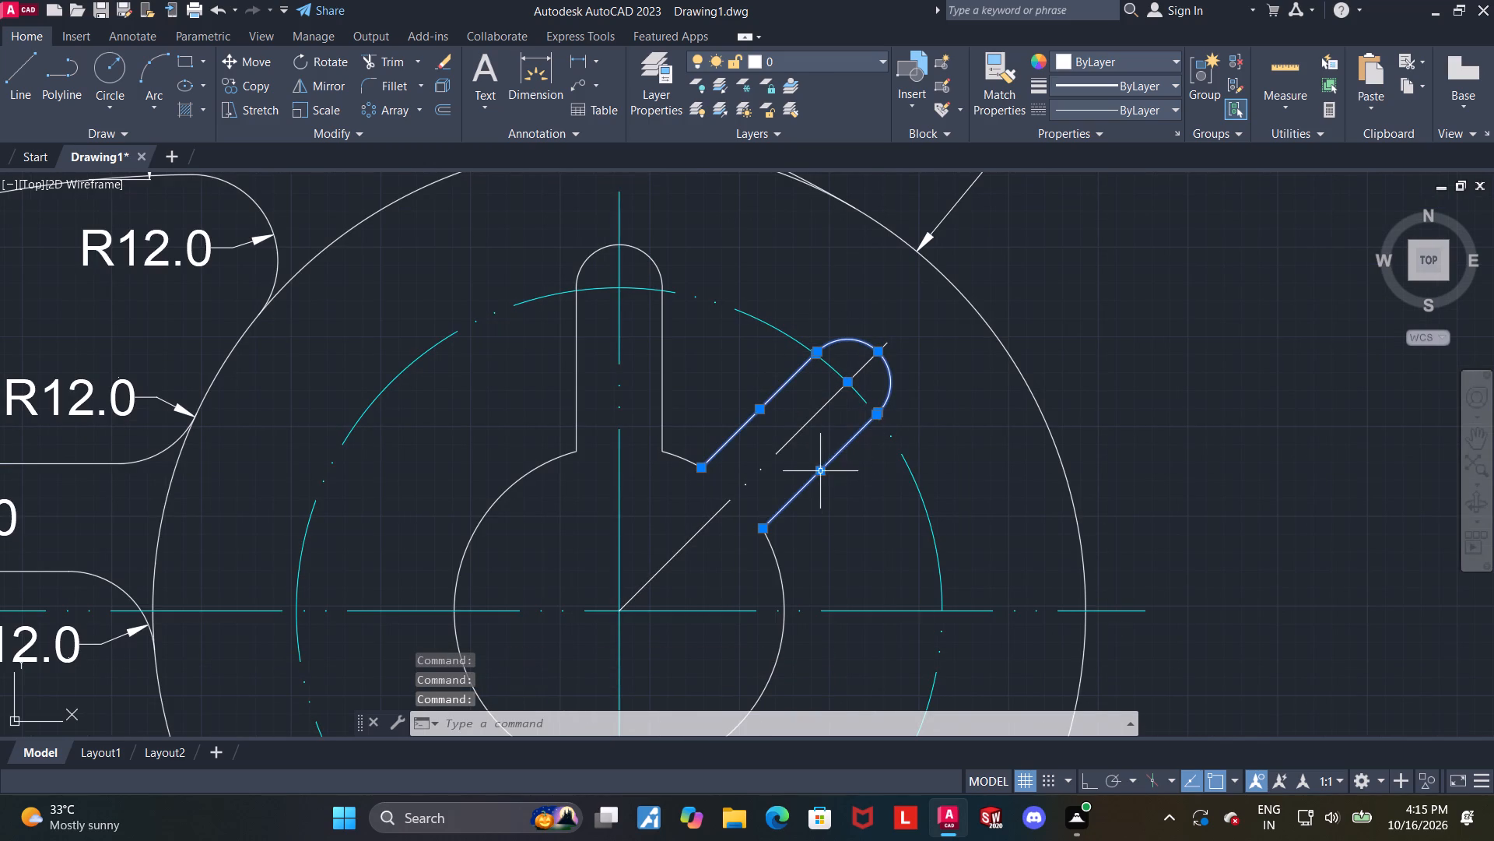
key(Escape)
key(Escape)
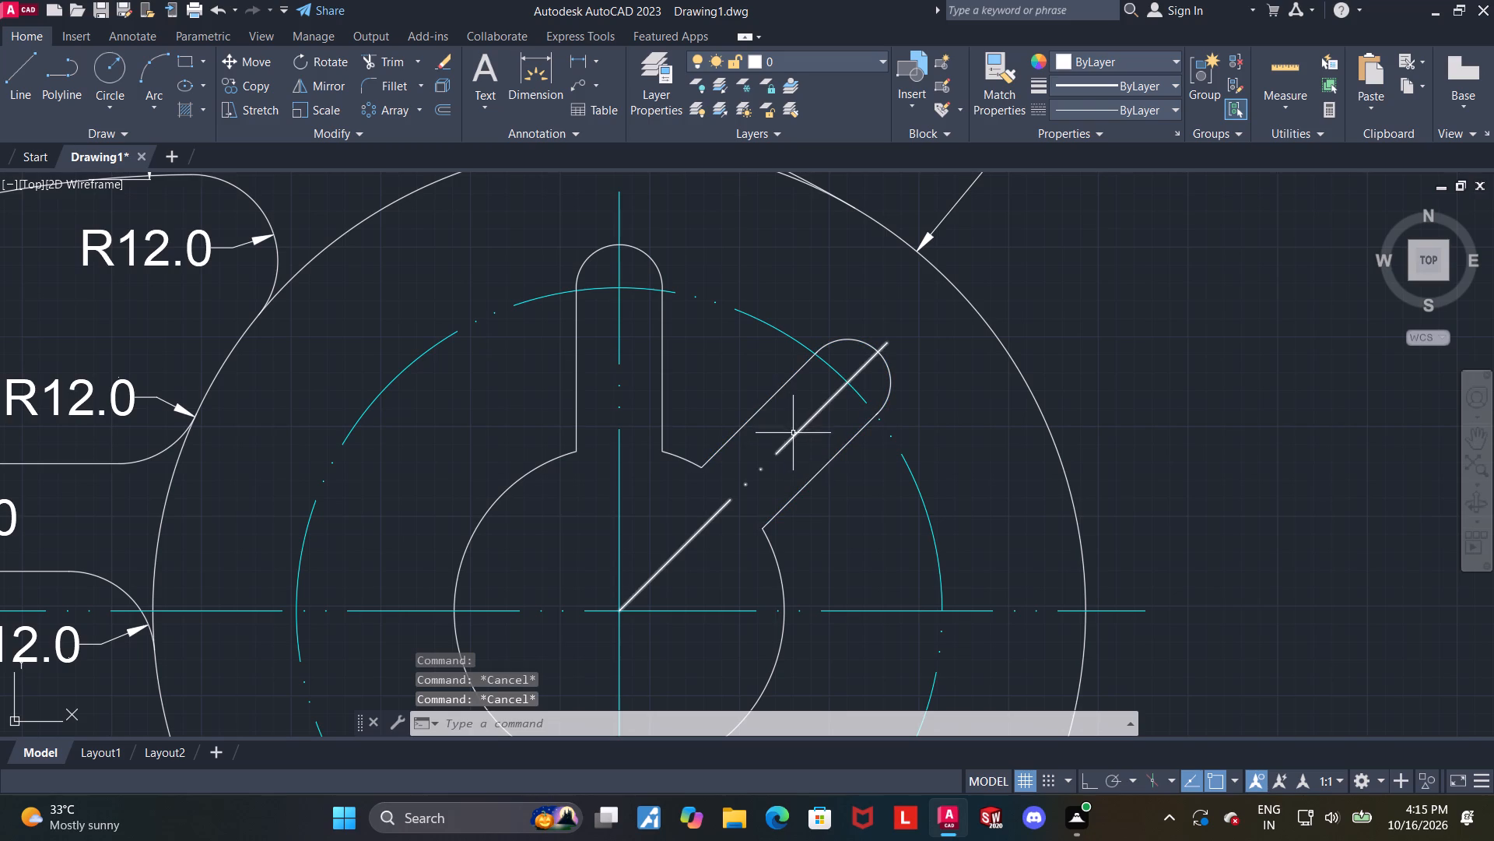
Set the colour of the 45° slot's centreline to Cyan.
click(793, 433)
click(1110, 107)
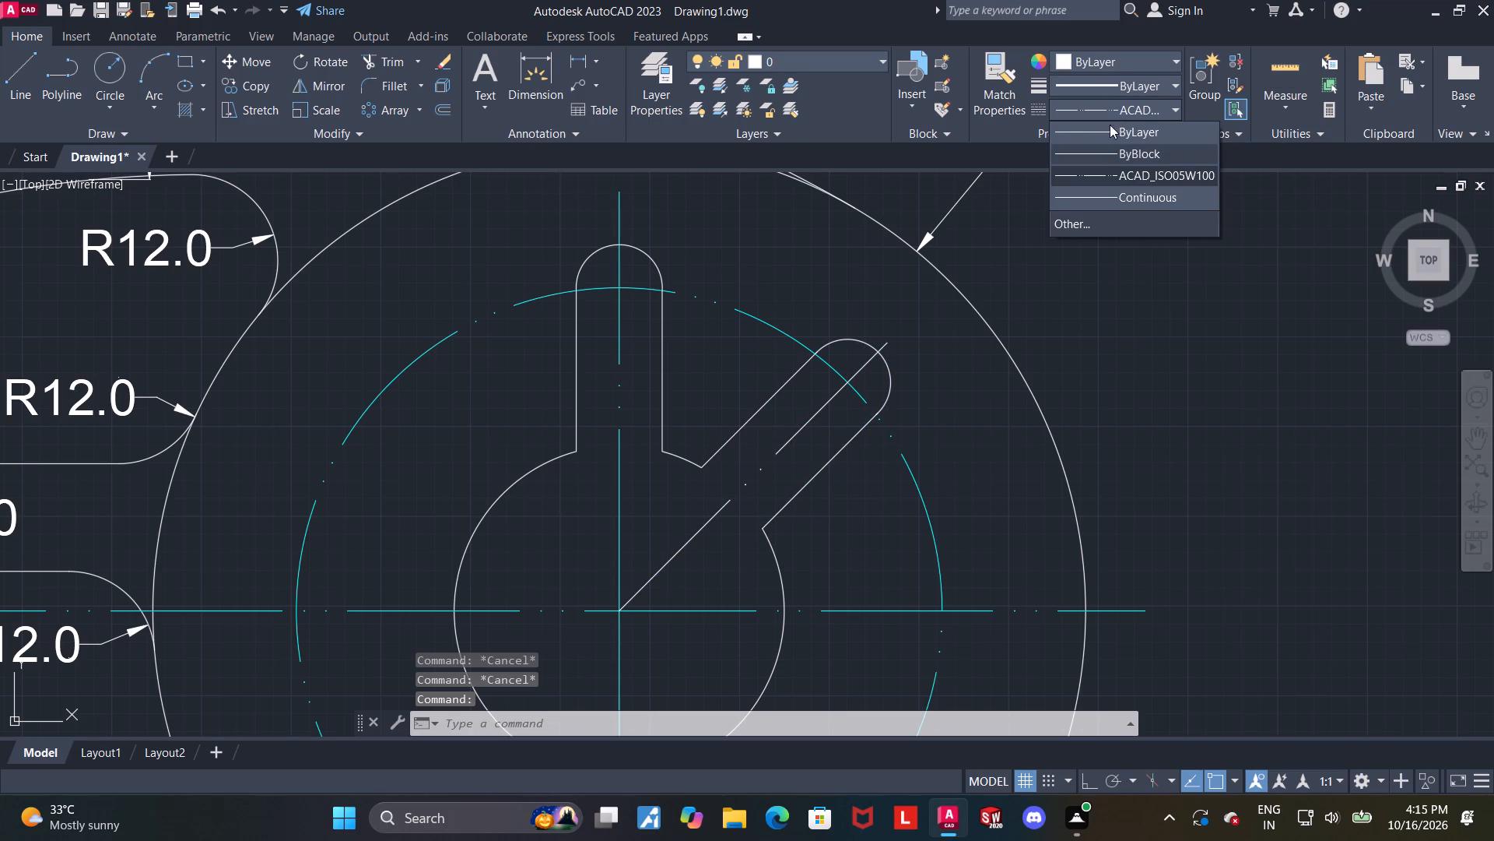
click(1112, 62)
click(1112, 62)
click(1119, 251)
key(Escape)
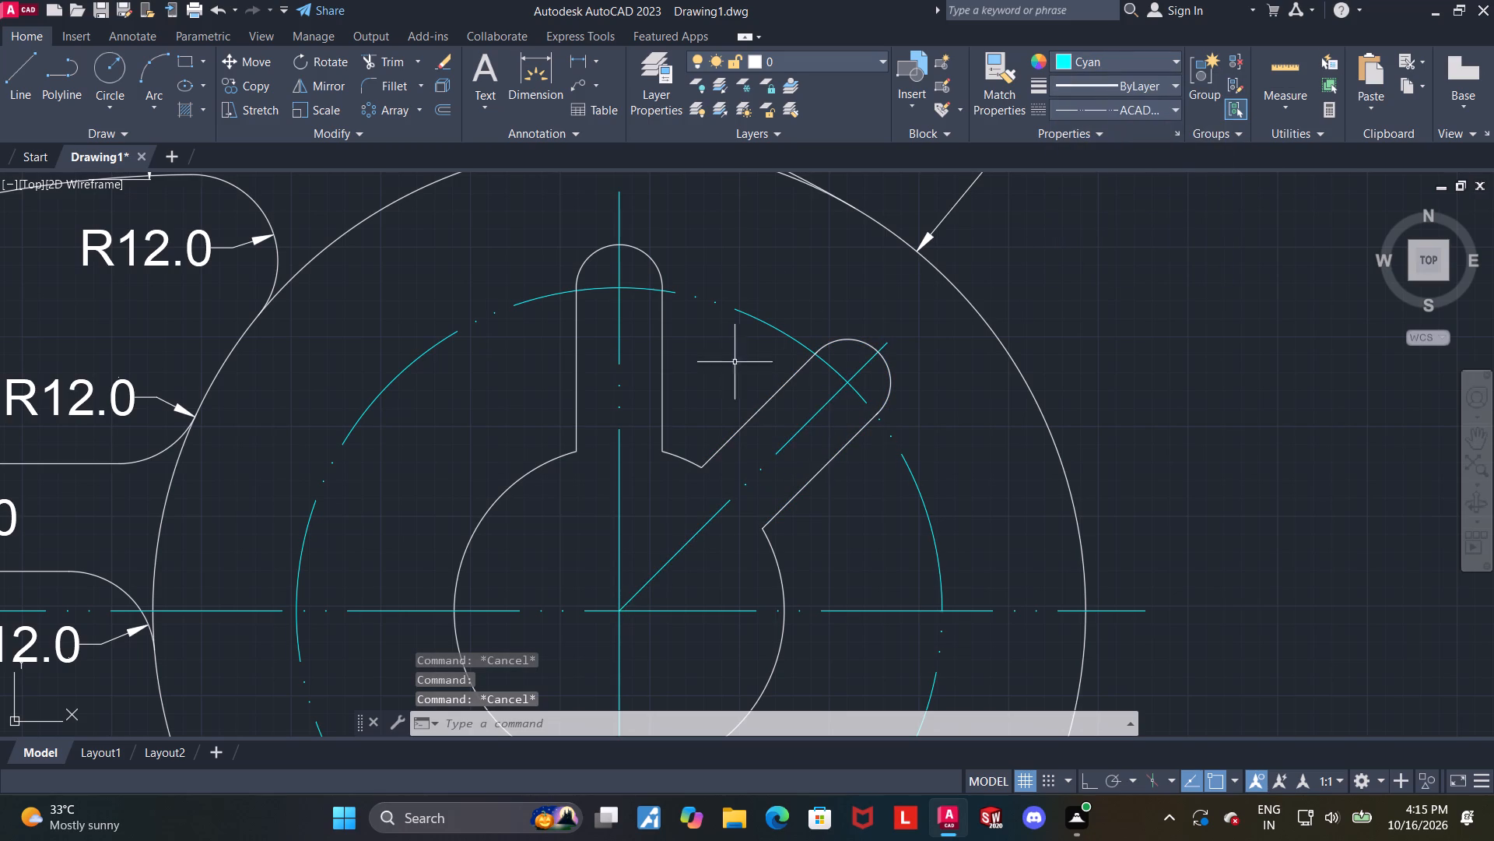
Mirror the 45° slot's sides, rounded end and centreline about the vertical centreline, keeping the source objects.
click(756, 414)
click(861, 340)
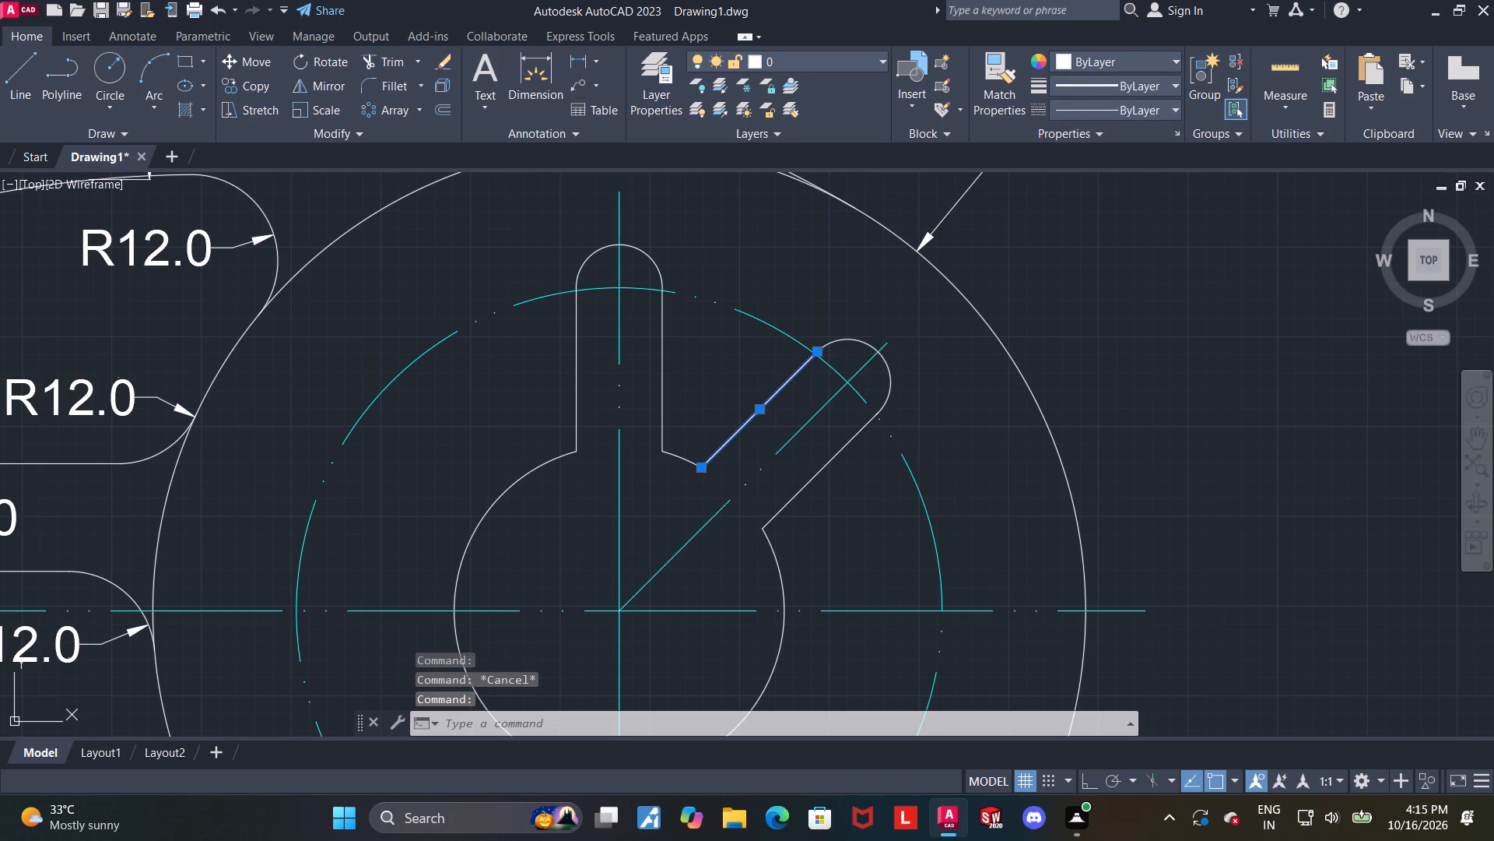
click(843, 448)
click(811, 418)
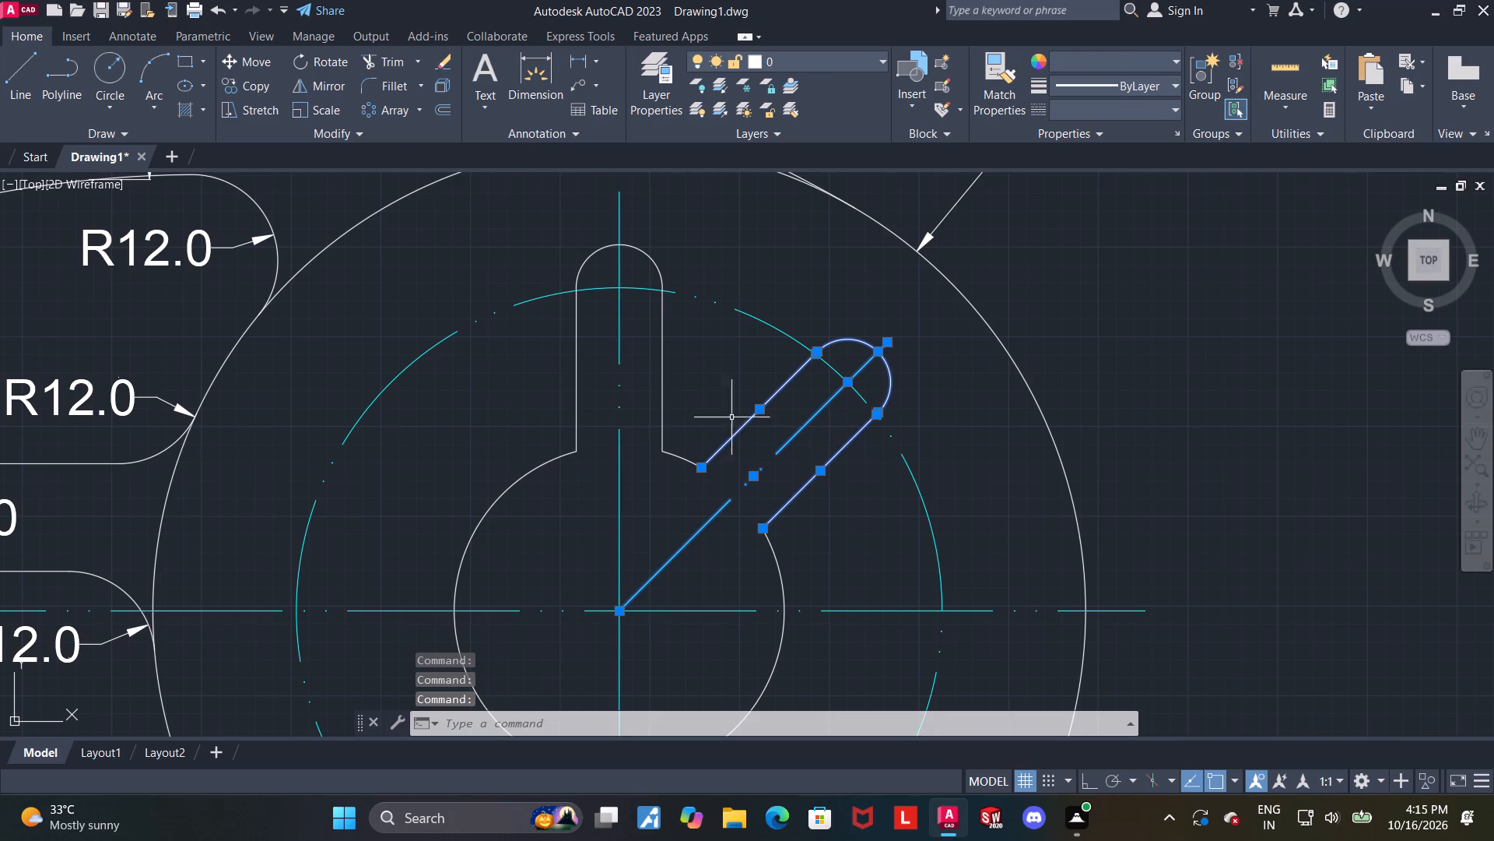
click(316, 79)
scroll(484, 191, down, 3)
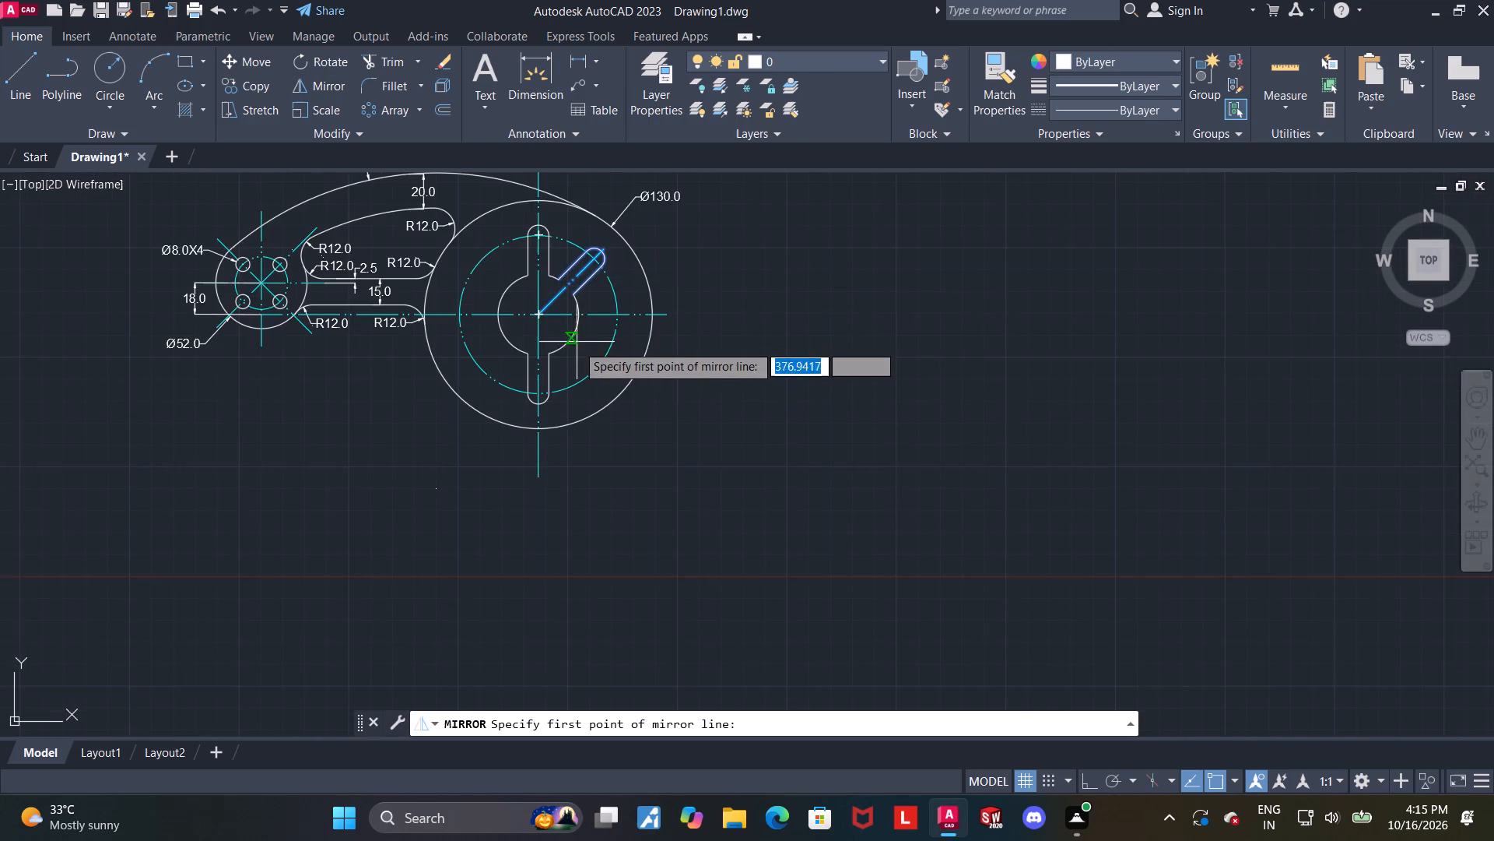
scroll(542, 375, up, 1)
click(531, 456)
scroll(533, 431, down, 2)
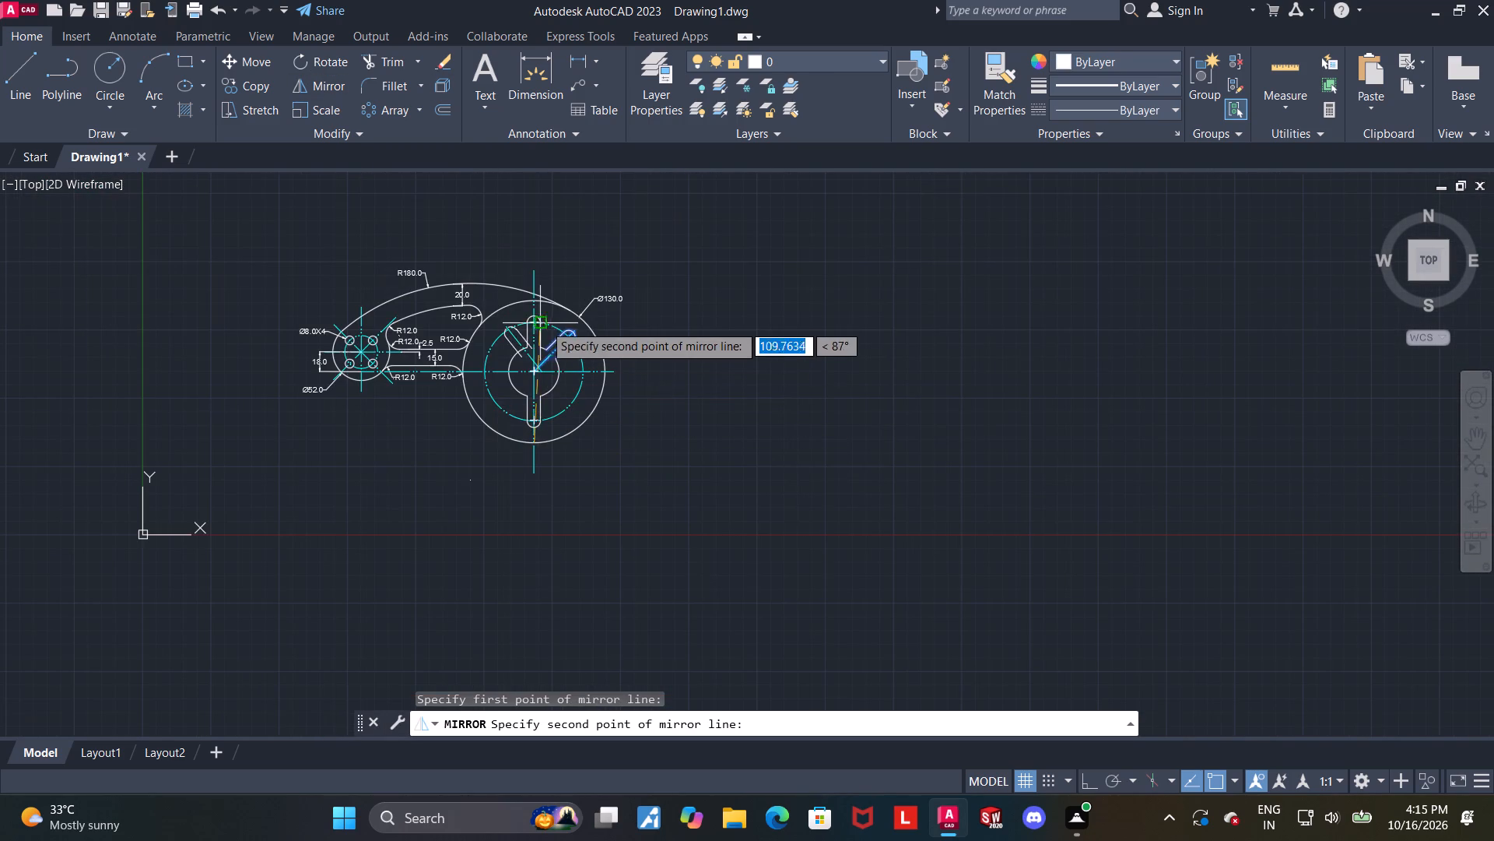
click(536, 300)
drag(559, 373, 536, 300)
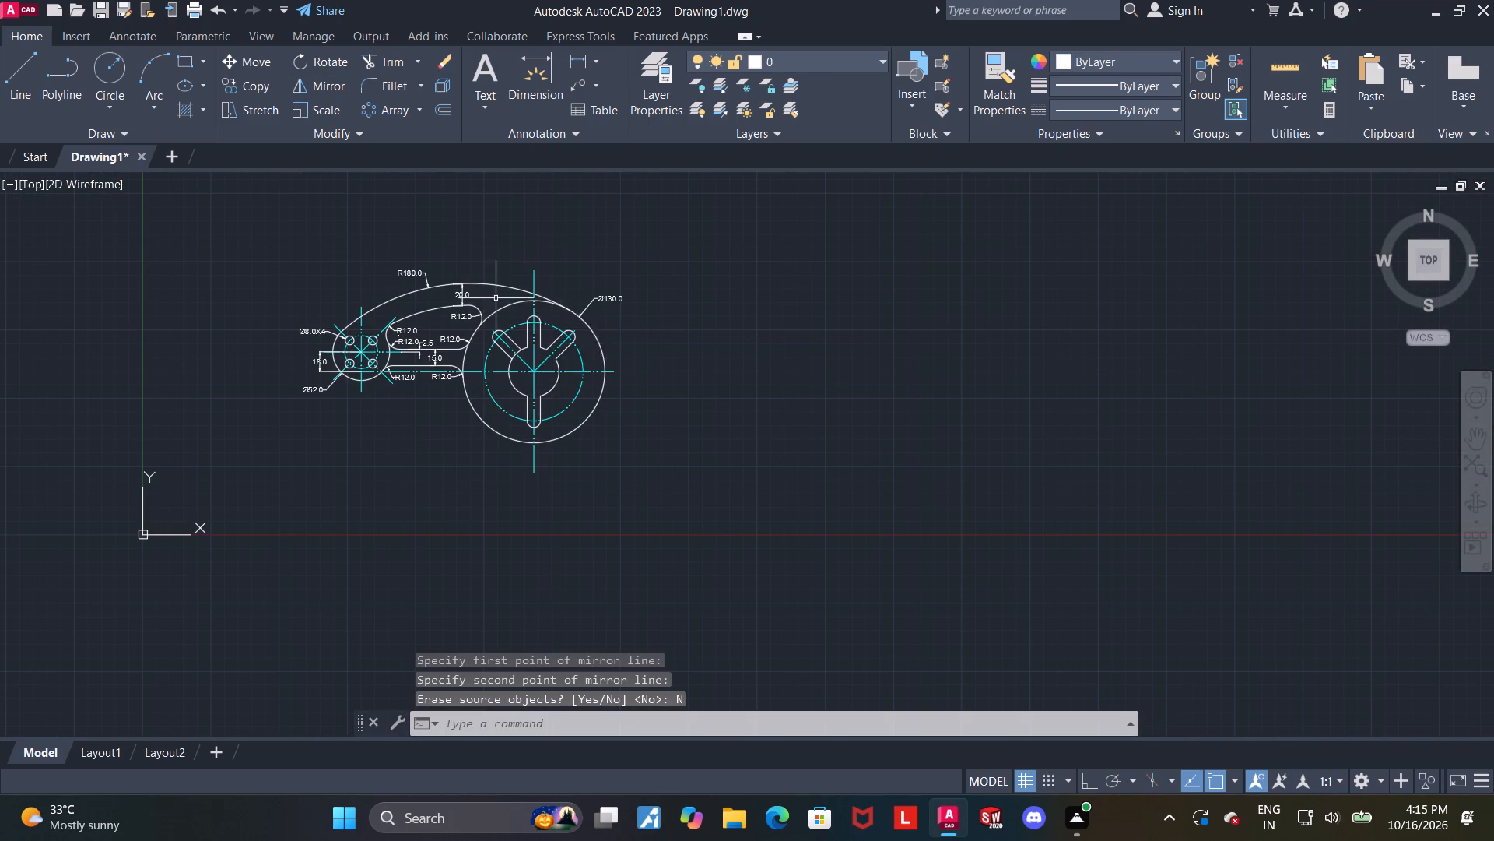
Trim the central circle's arc segments between the two sides of the mirrored slot.
scroll(496, 298, up, 1)
scroll(510, 430, up, 2)
scroll(547, 330, up, 2)
key(Escape)
click(387, 66)
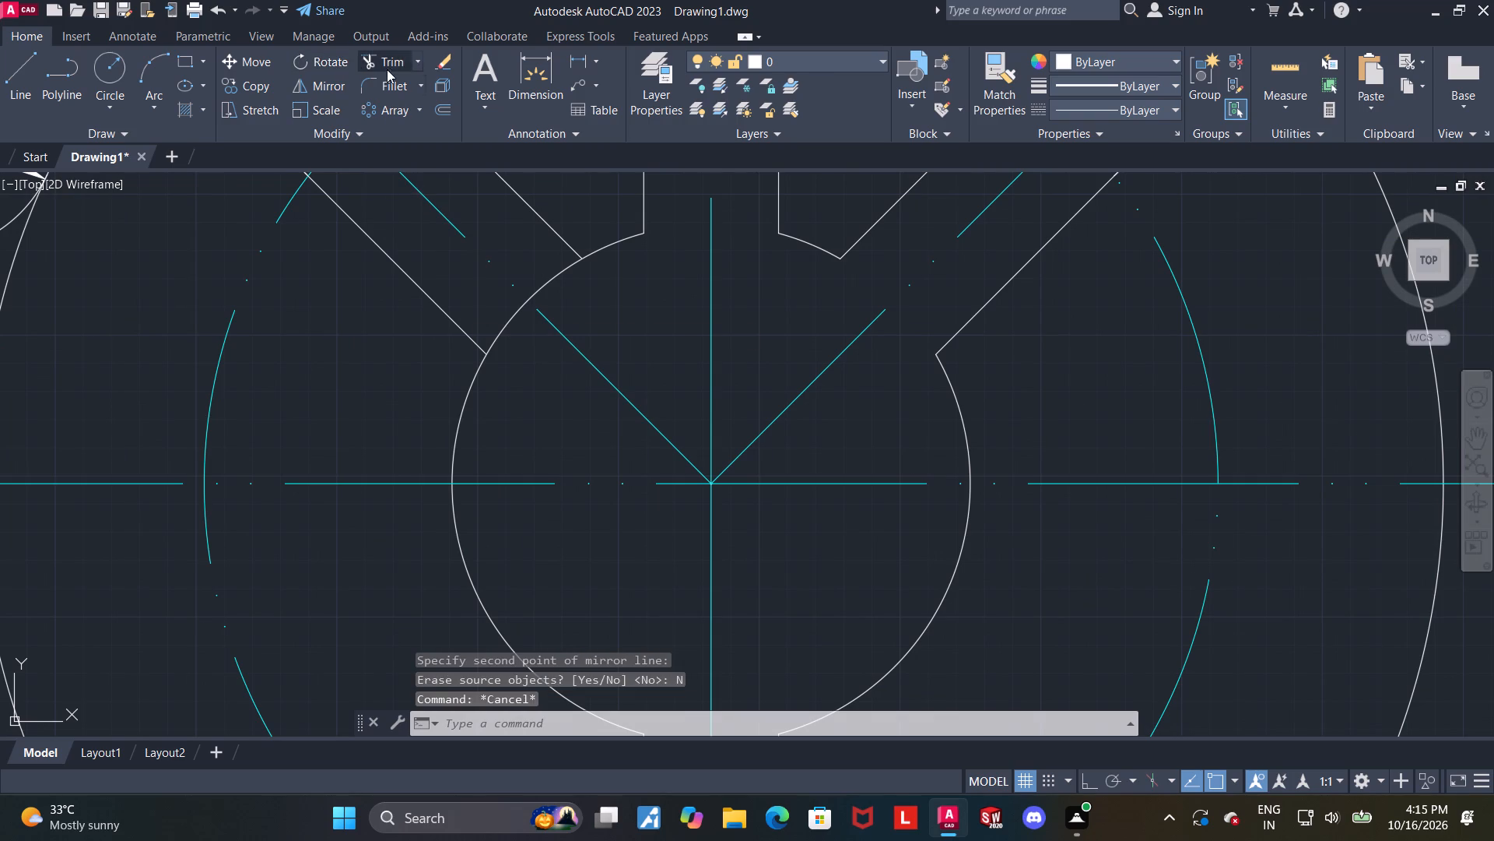
click(500, 330)
click(545, 280)
scroll(563, 295, down, 2)
middle_drag(963, 369, 1029, 411)
key(Escape)
key(Escape)
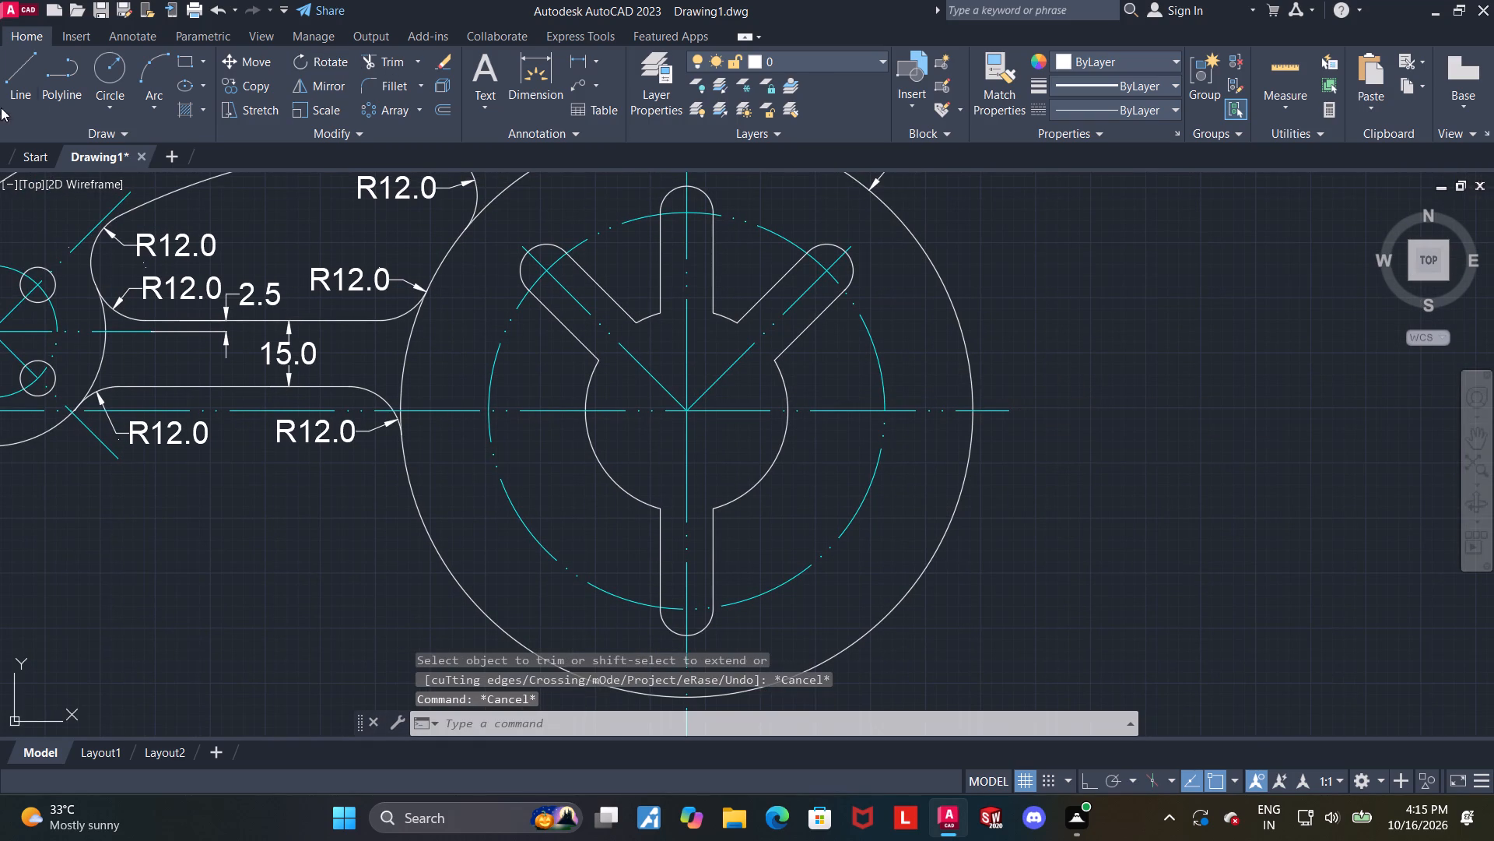
Draw a circle of radius 6 where the horizontal centreline crosses the dashed centreline circle, on the side away from the arm.
click(100, 69)
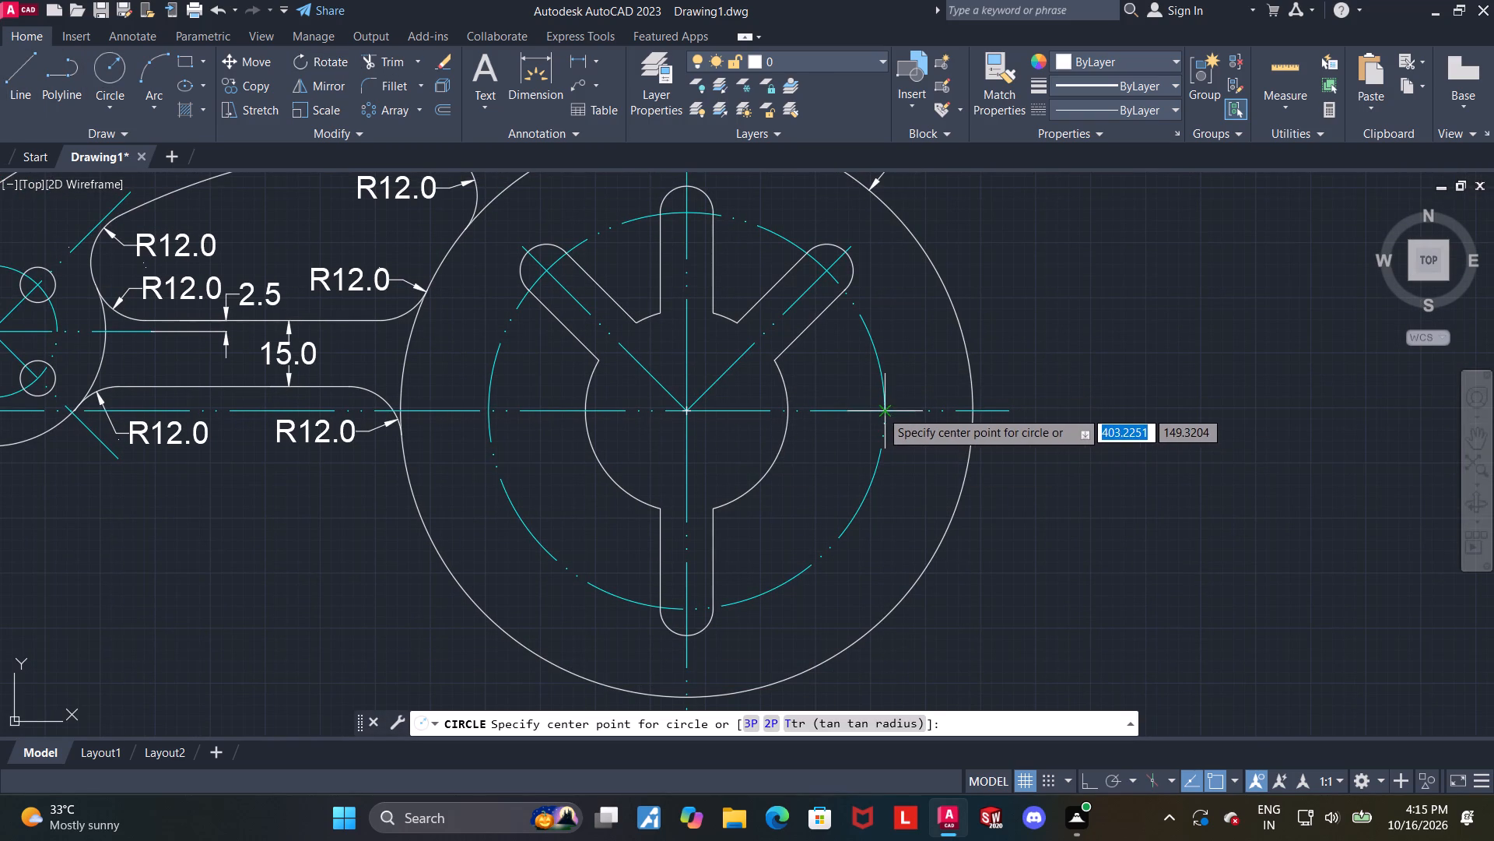
click(881, 410)
key(6)
key(Return)
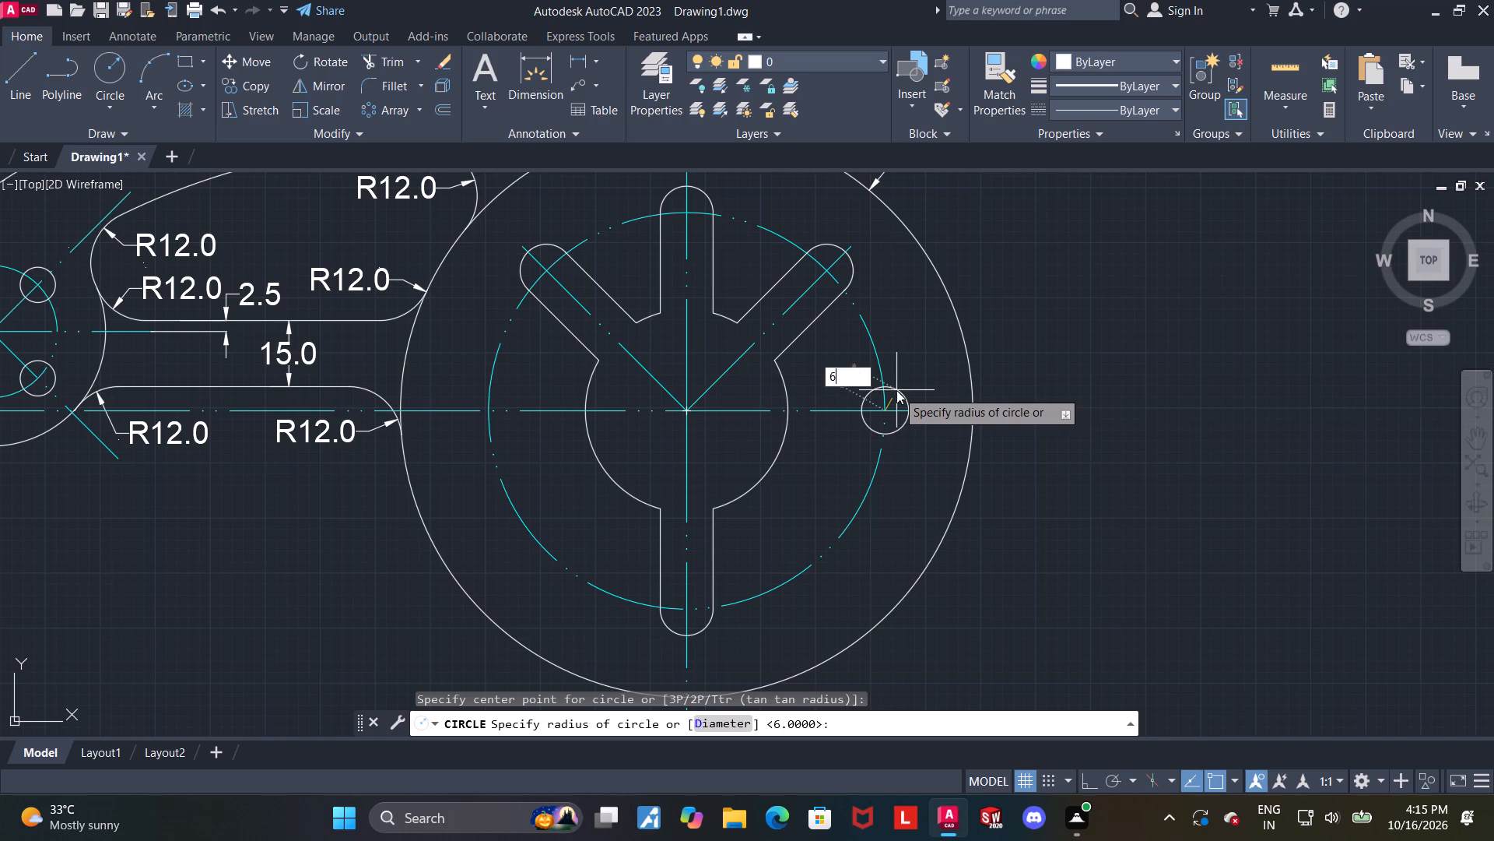
key(Escape)
key(Escape)
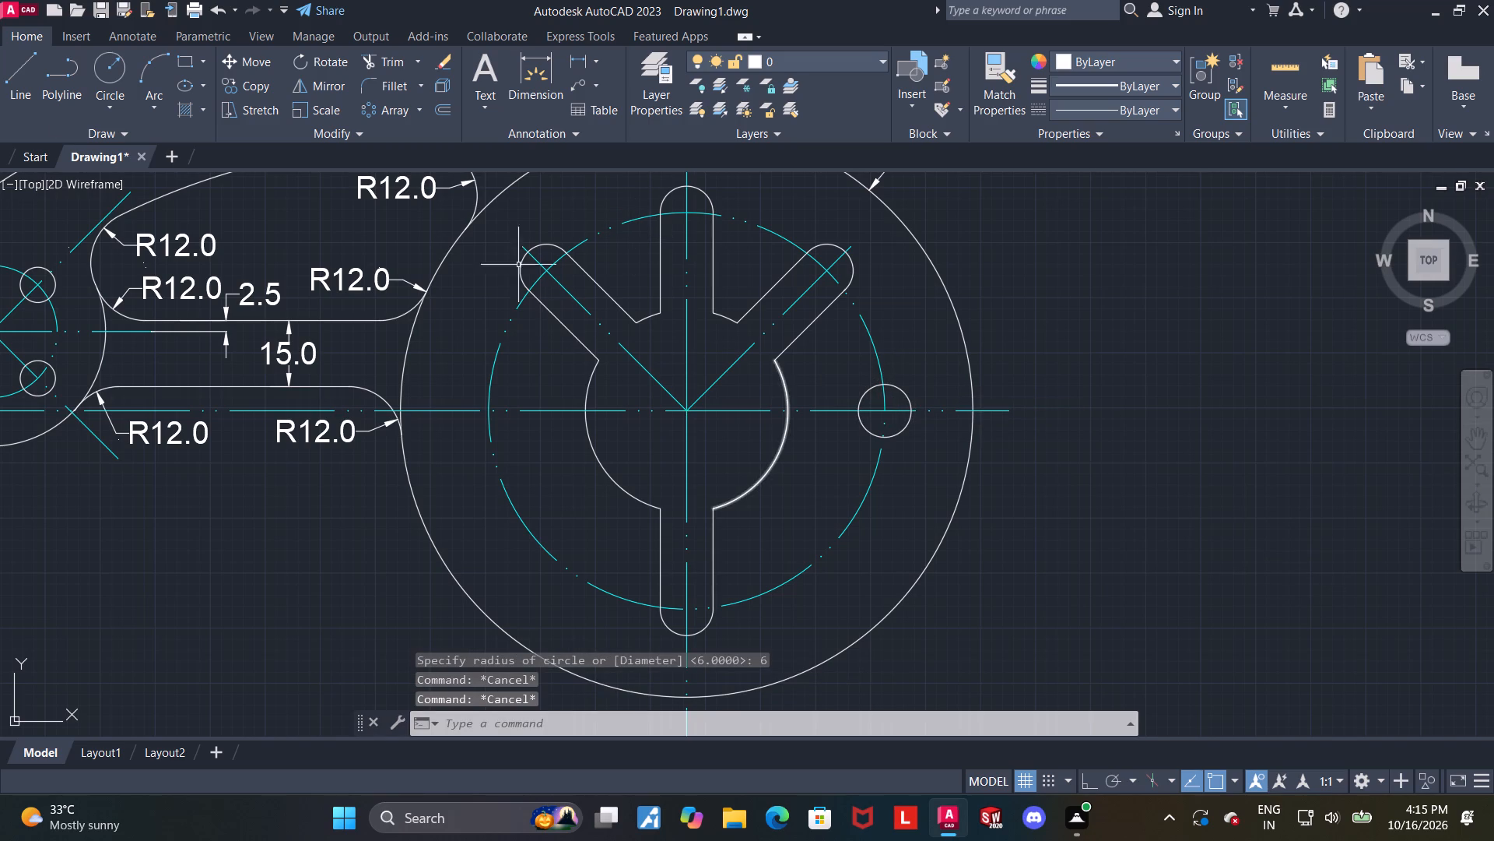
Draw a line along the horizontal centreline from the central circle's edge to the centre of the radius 6 circle.
click(21, 75)
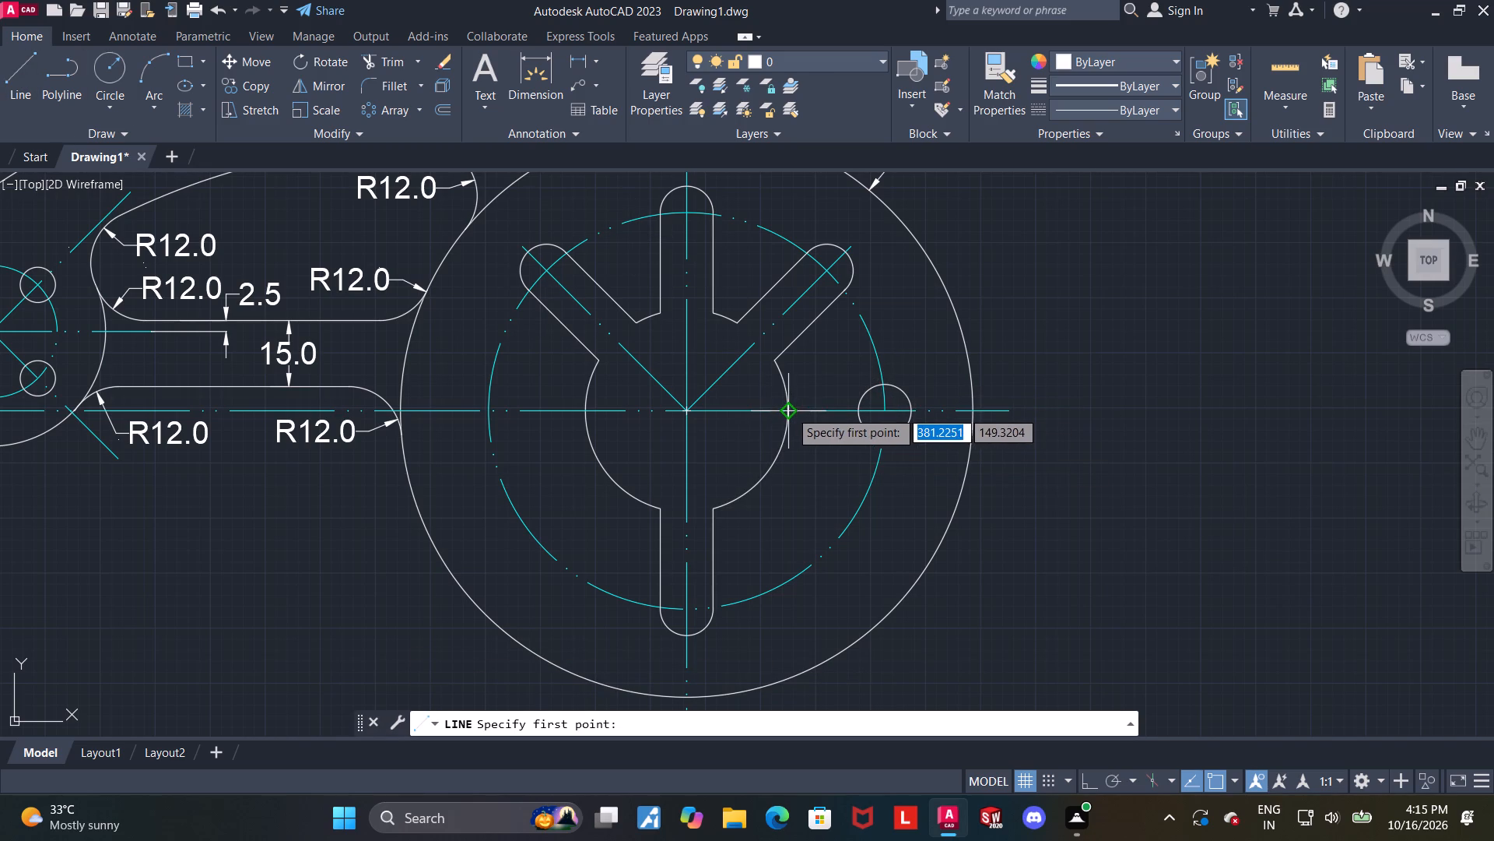
scroll(791, 412, up, 2)
click(773, 409)
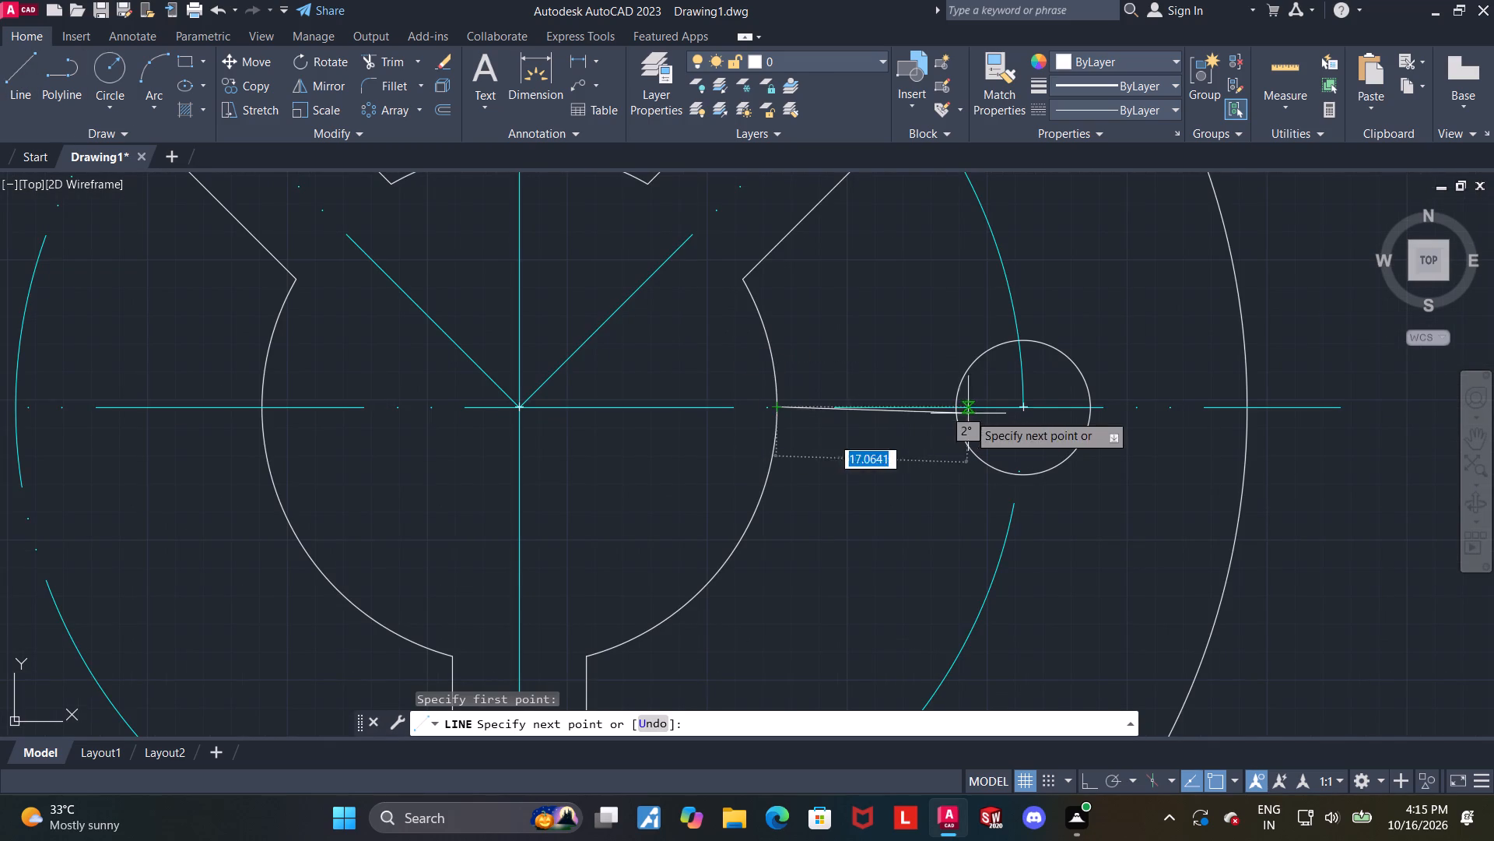
click(1024, 412)
key(Escape)
key(Escape)
key(Escape)
Offset the horizontal construction line by 6 to both sides to form the slot's sides.
click(904, 406)
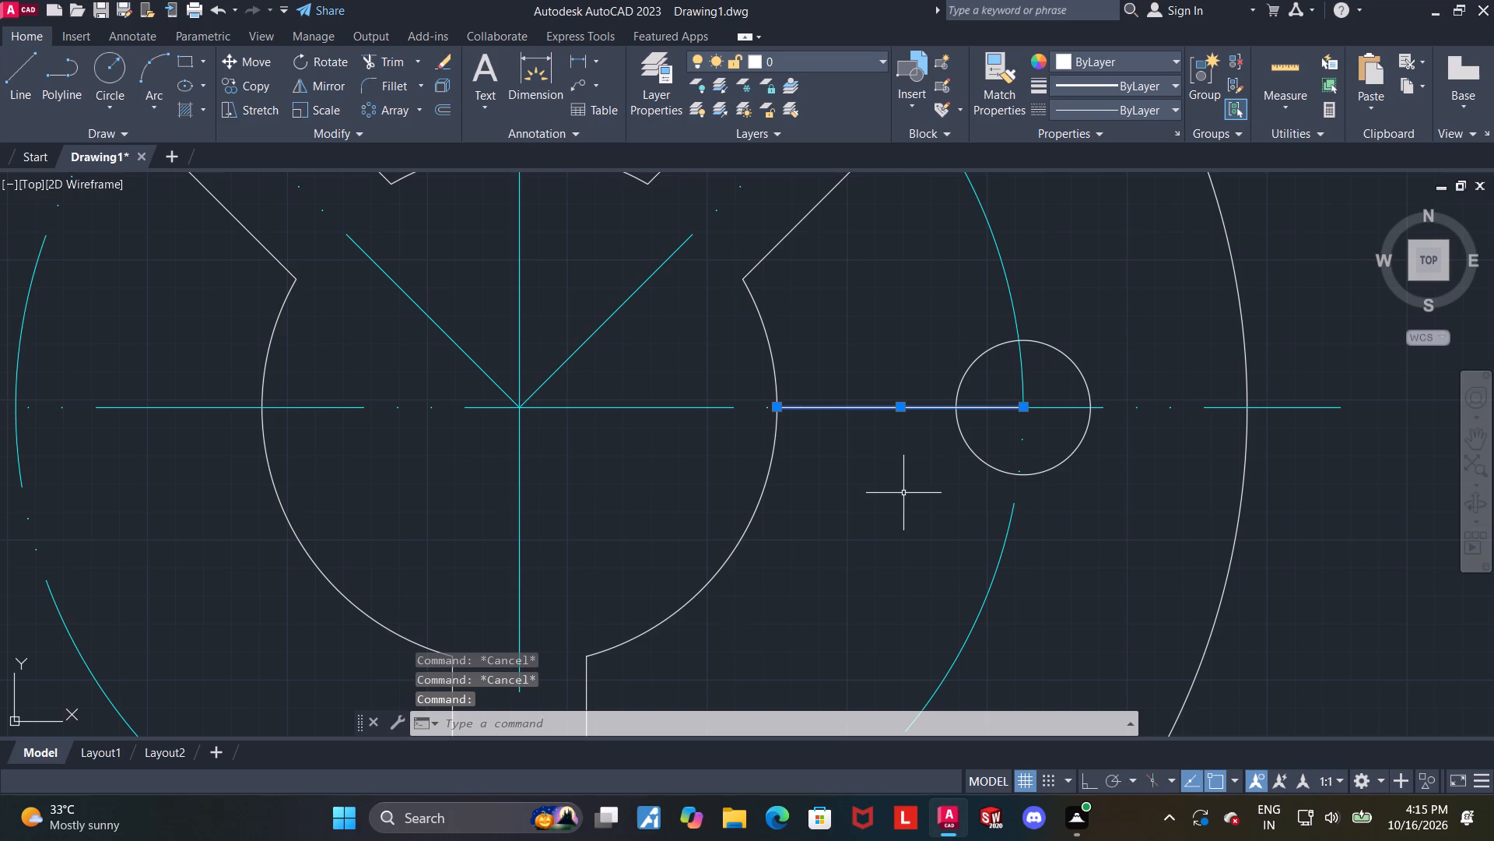
text(offset)
key(Return)
key(Return)
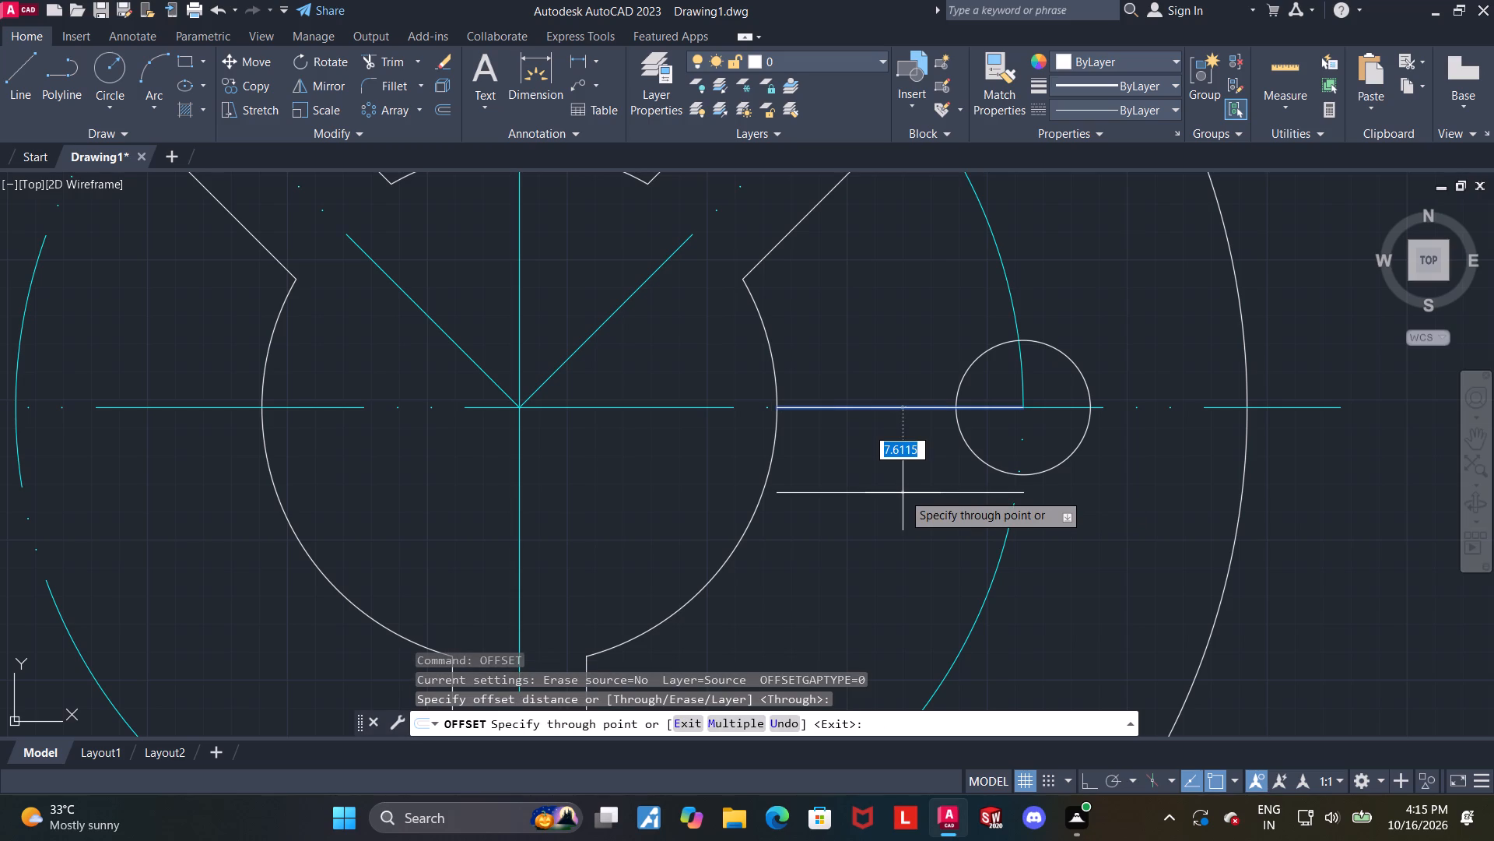
key(6)
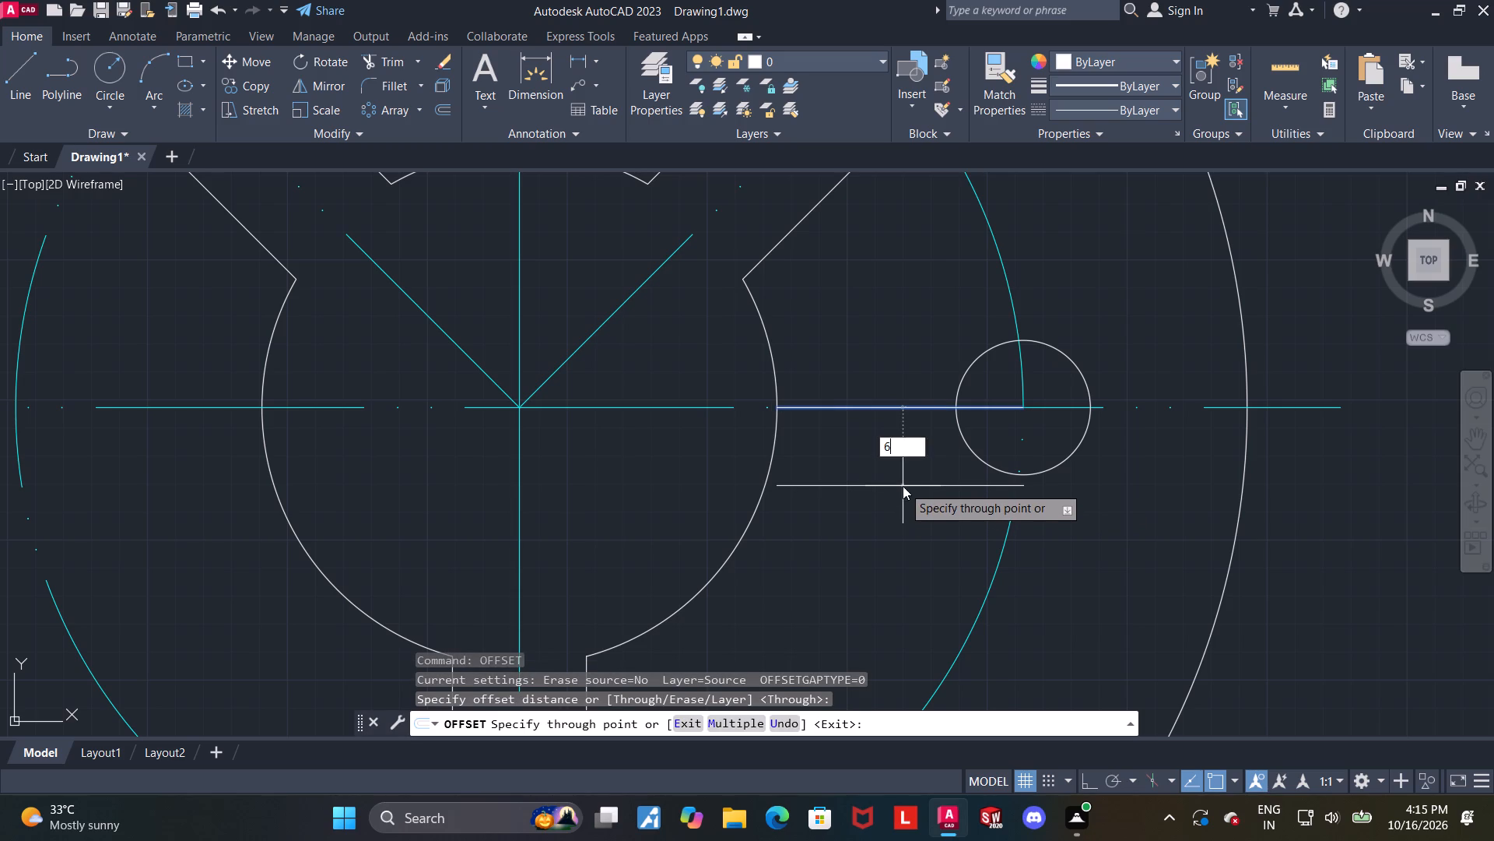
key(Return)
click(896, 409)
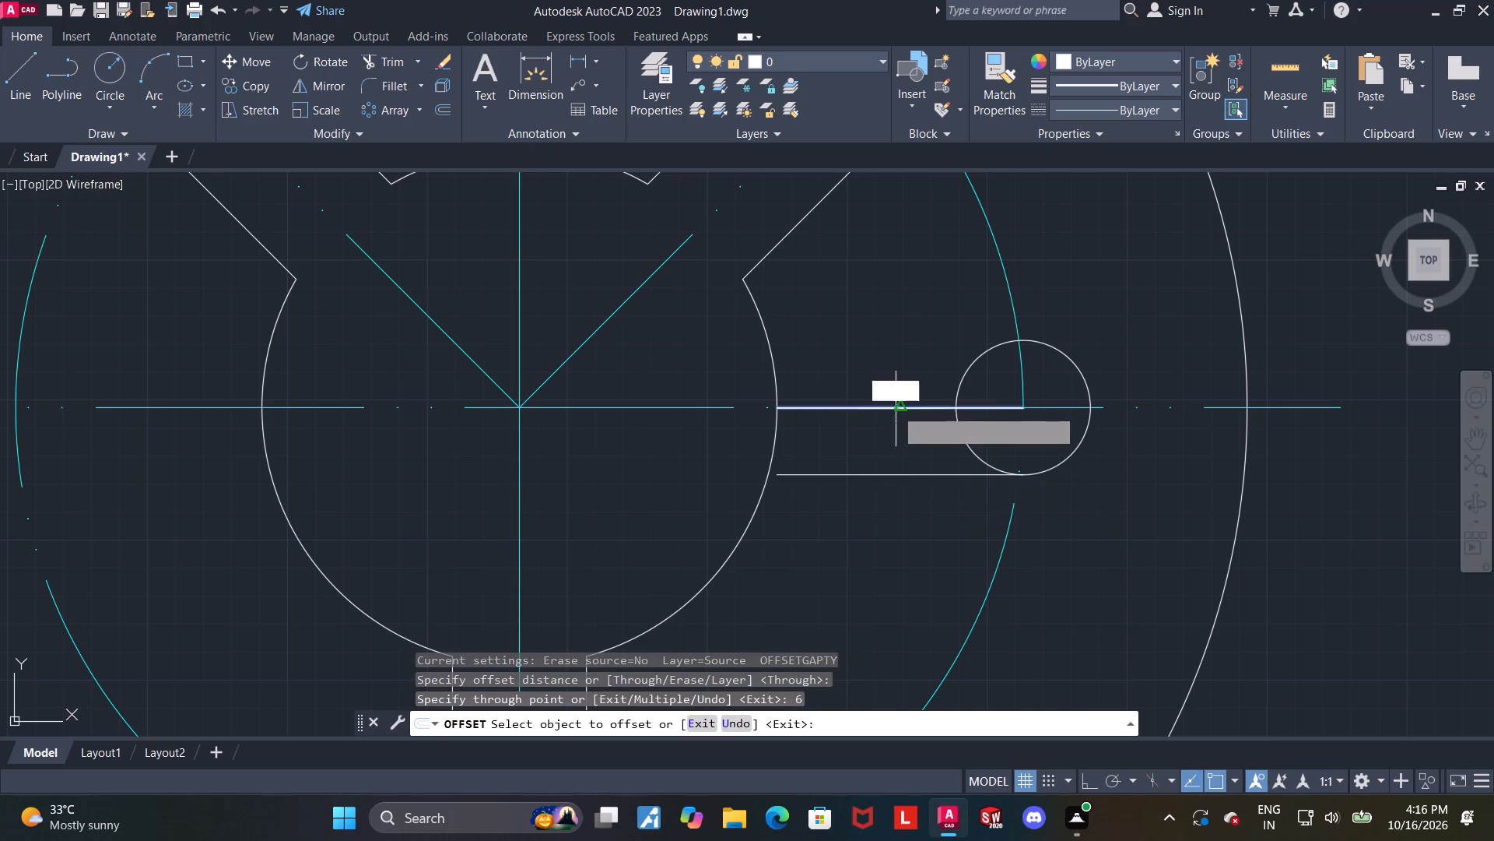
key(6)
key(Return)
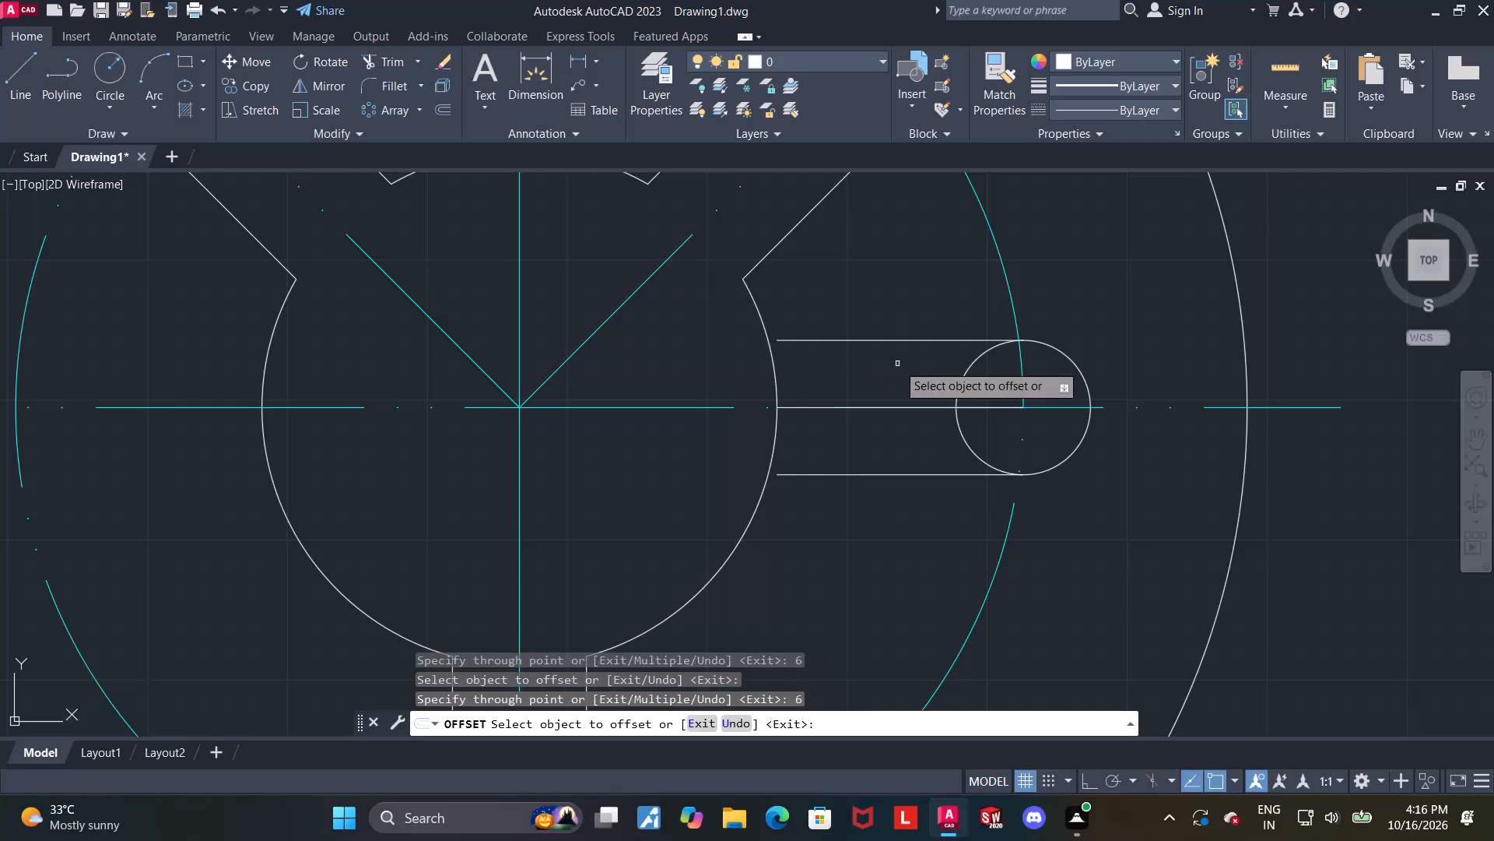
key(Escape)
key(Escape)
key(Escape)
Extend both sides of the horizontal slot to meet the central circle.
click(416, 59)
click(417, 130)
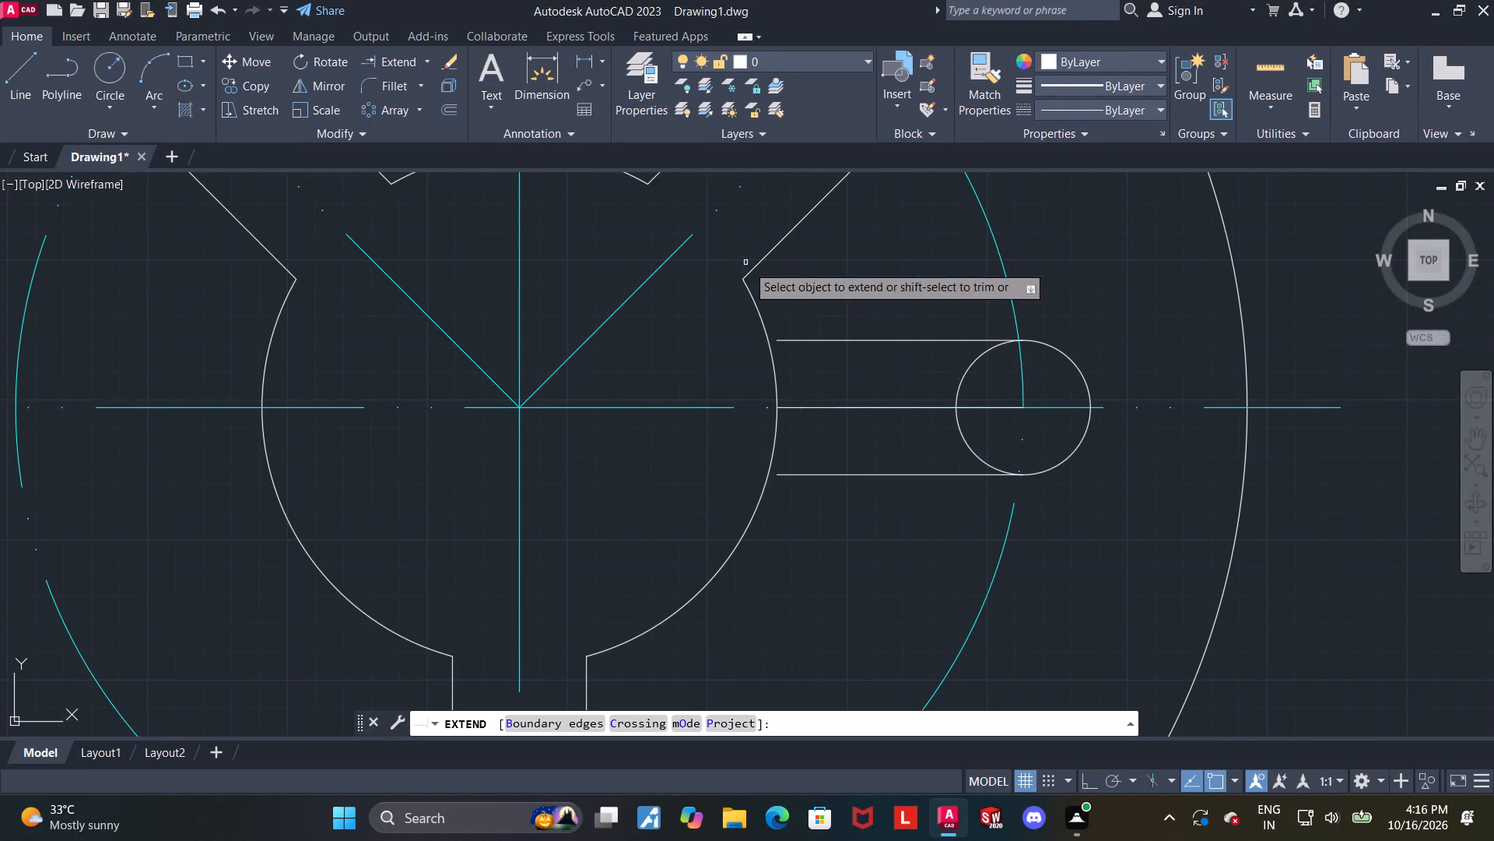
click(788, 341)
click(795, 475)
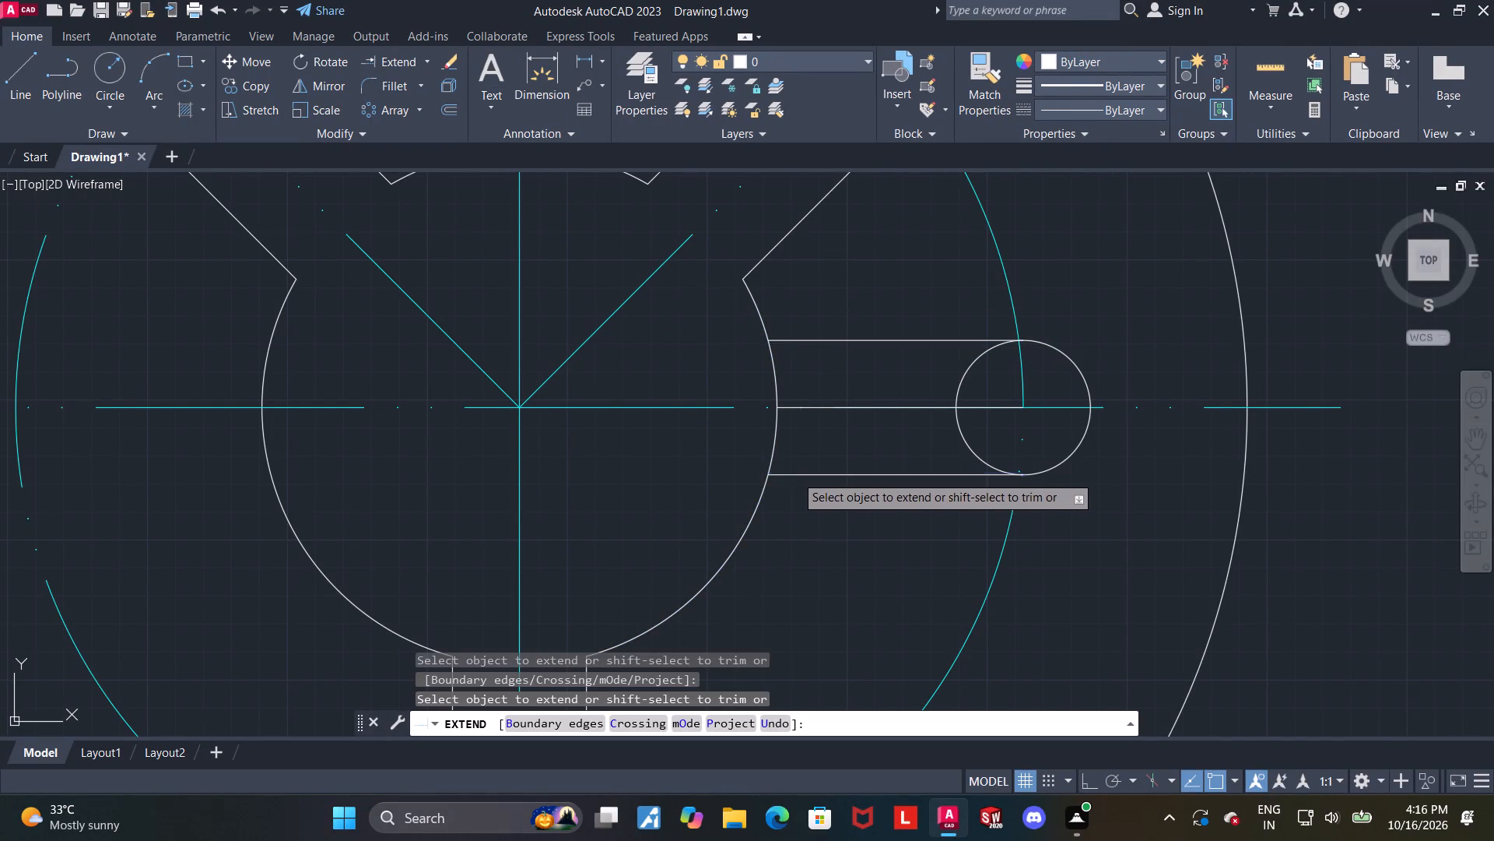
key(Escape)
key(Escape)
Trim the central circle's arc between the horizontal slot's sides and the inner half of the slot's end circle.
click(426, 68)
click(426, 91)
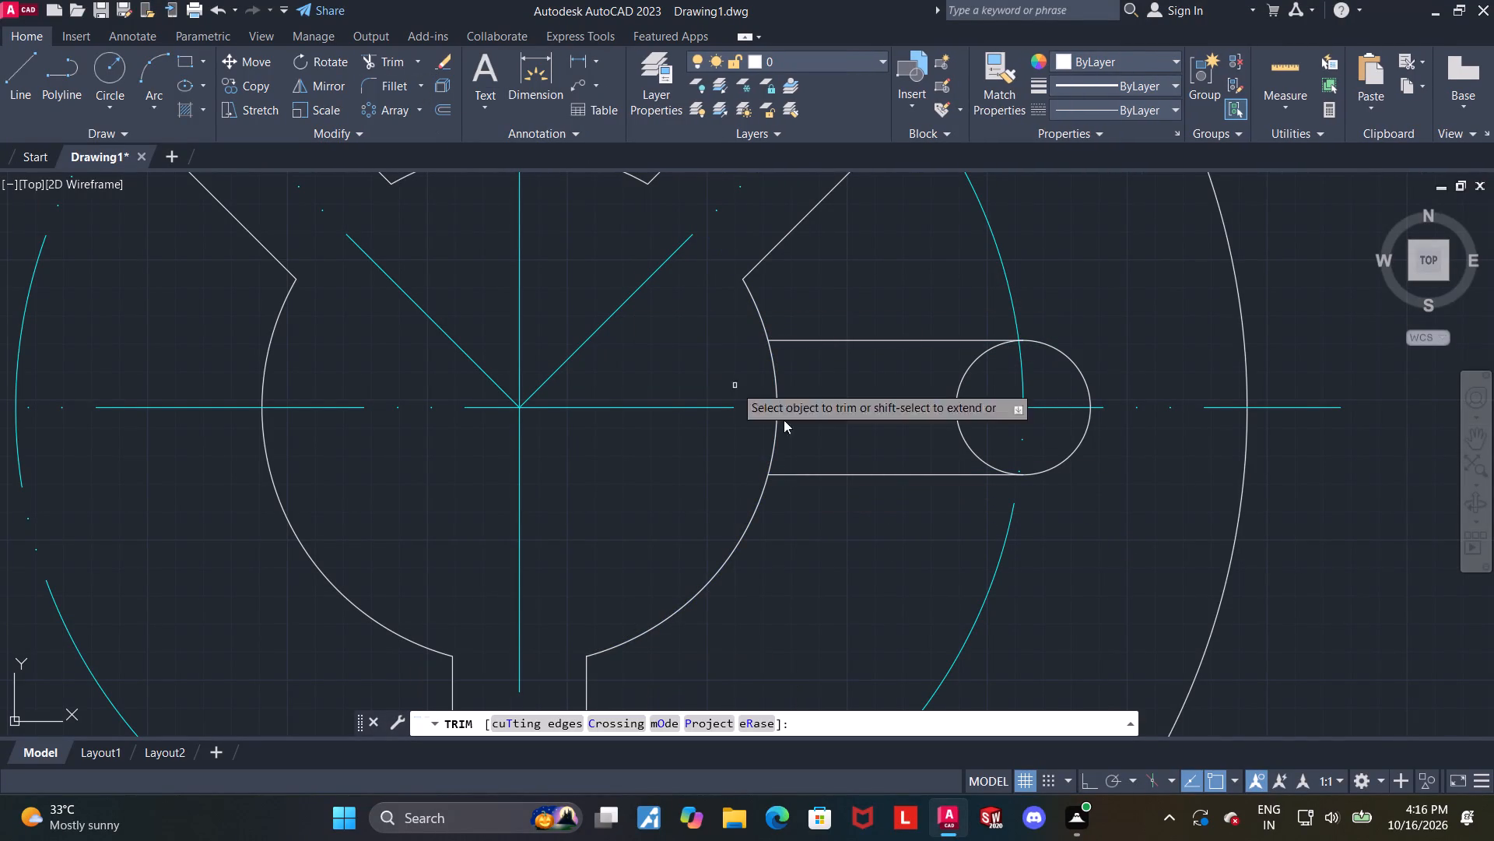
click(775, 377)
click(777, 430)
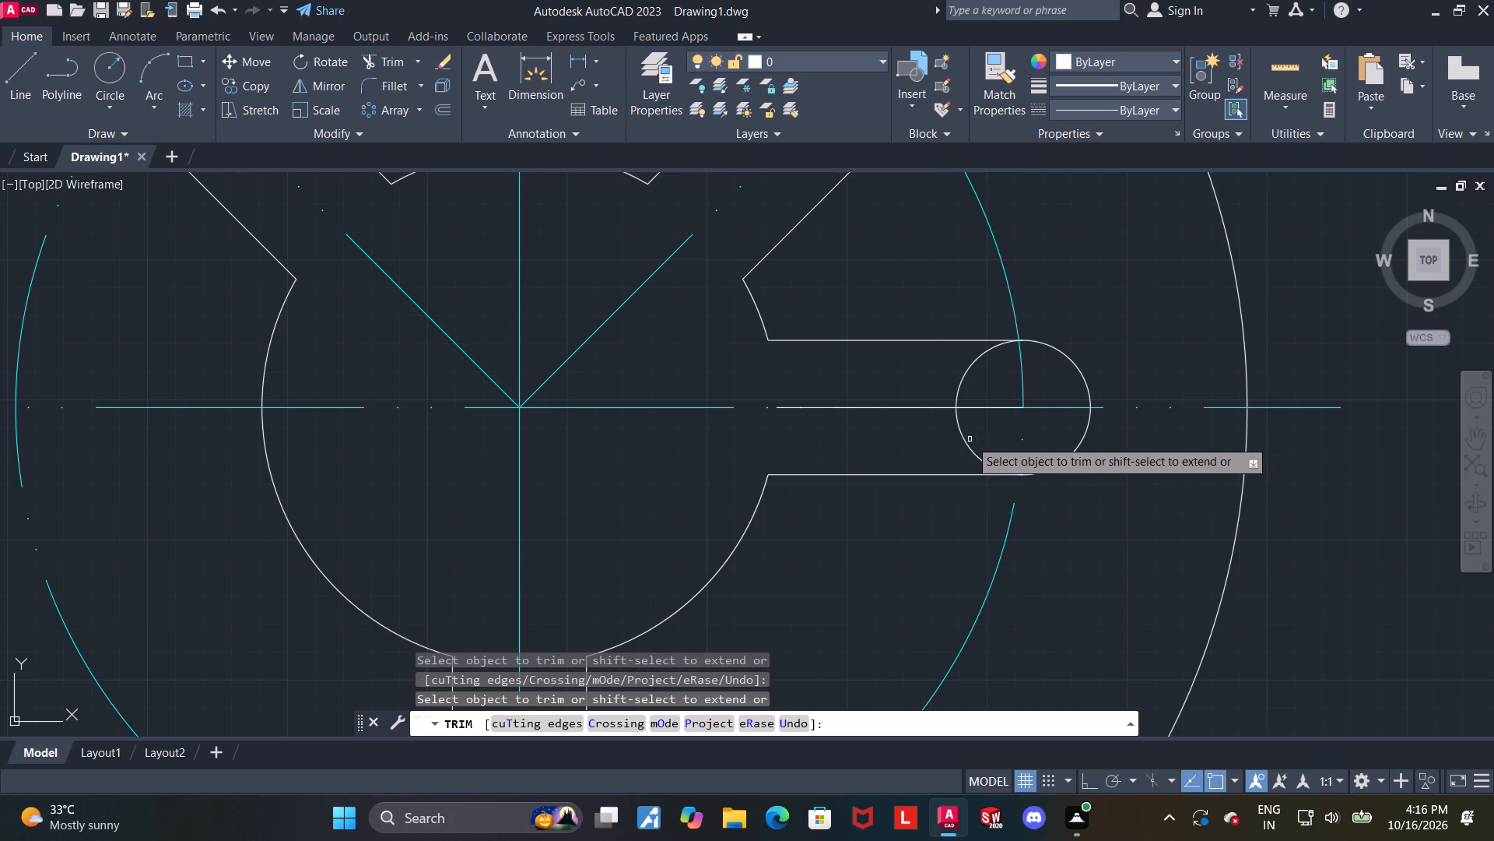
click(962, 438)
click(965, 375)
key(Escape)
Delete the construction line running along the middle of the horizontal slot.
click(963, 408)
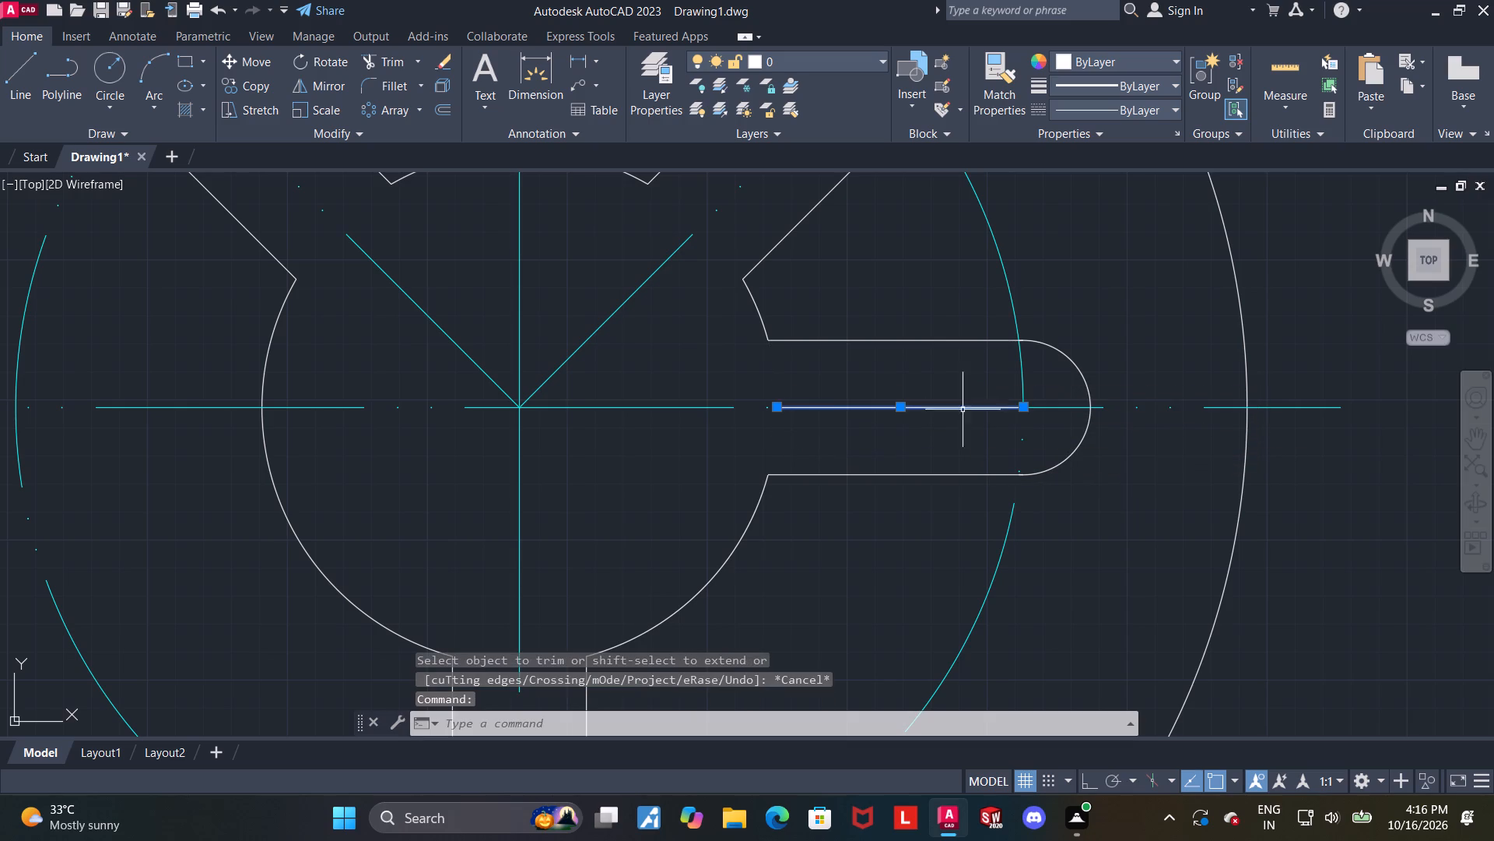
key(Delete)
Mirror the horizontal slot's two sides and rounded end about the vertical centreline, keeping the source objects.
scroll(903, 459, down, 1)
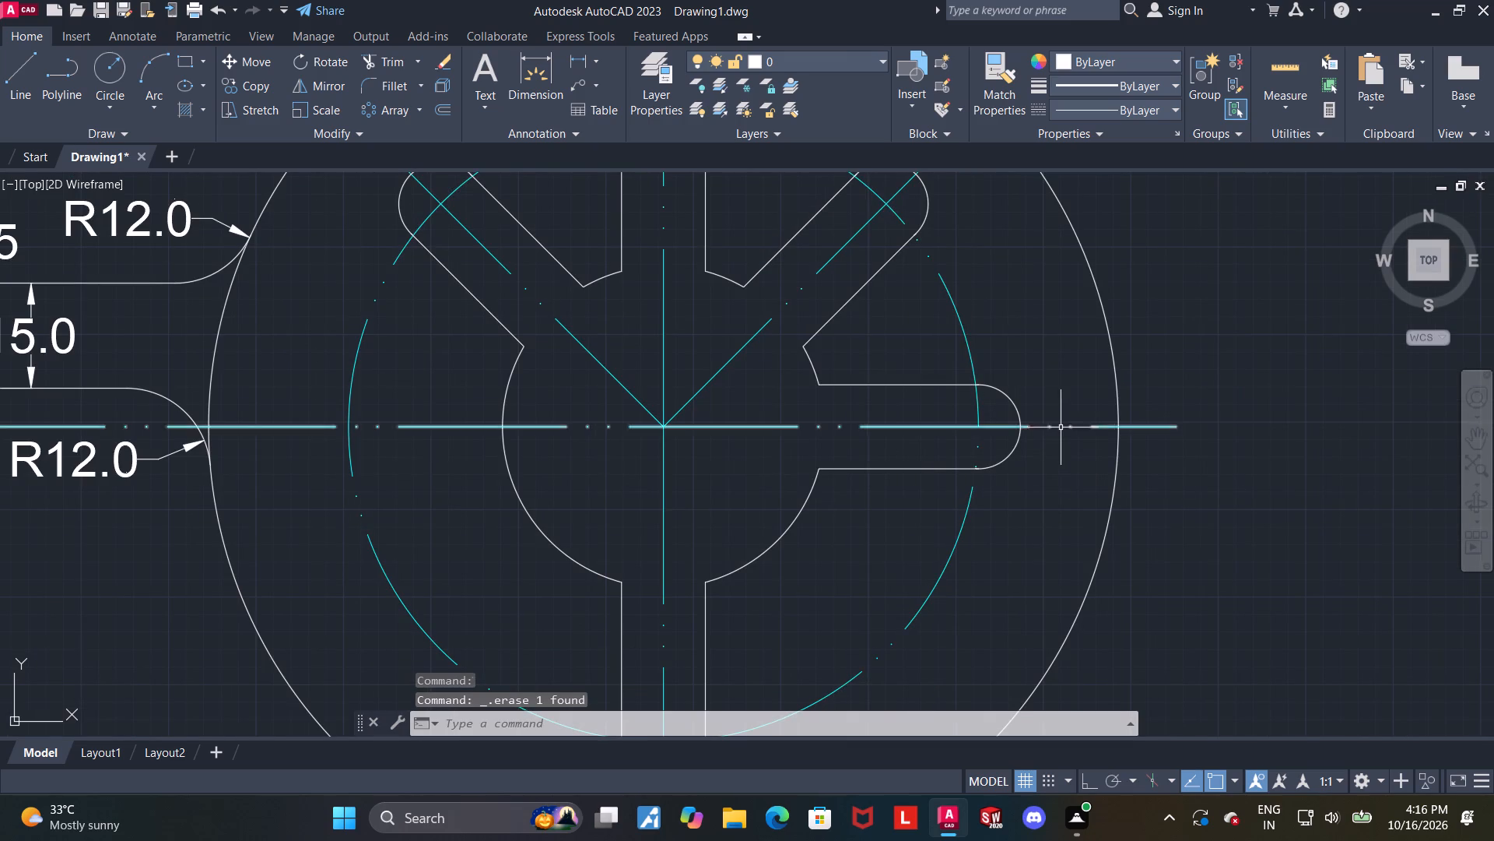
scroll(1053, 450, down, 2)
scroll(1067, 366, up, 1)
scroll(1071, 466, up, 1)
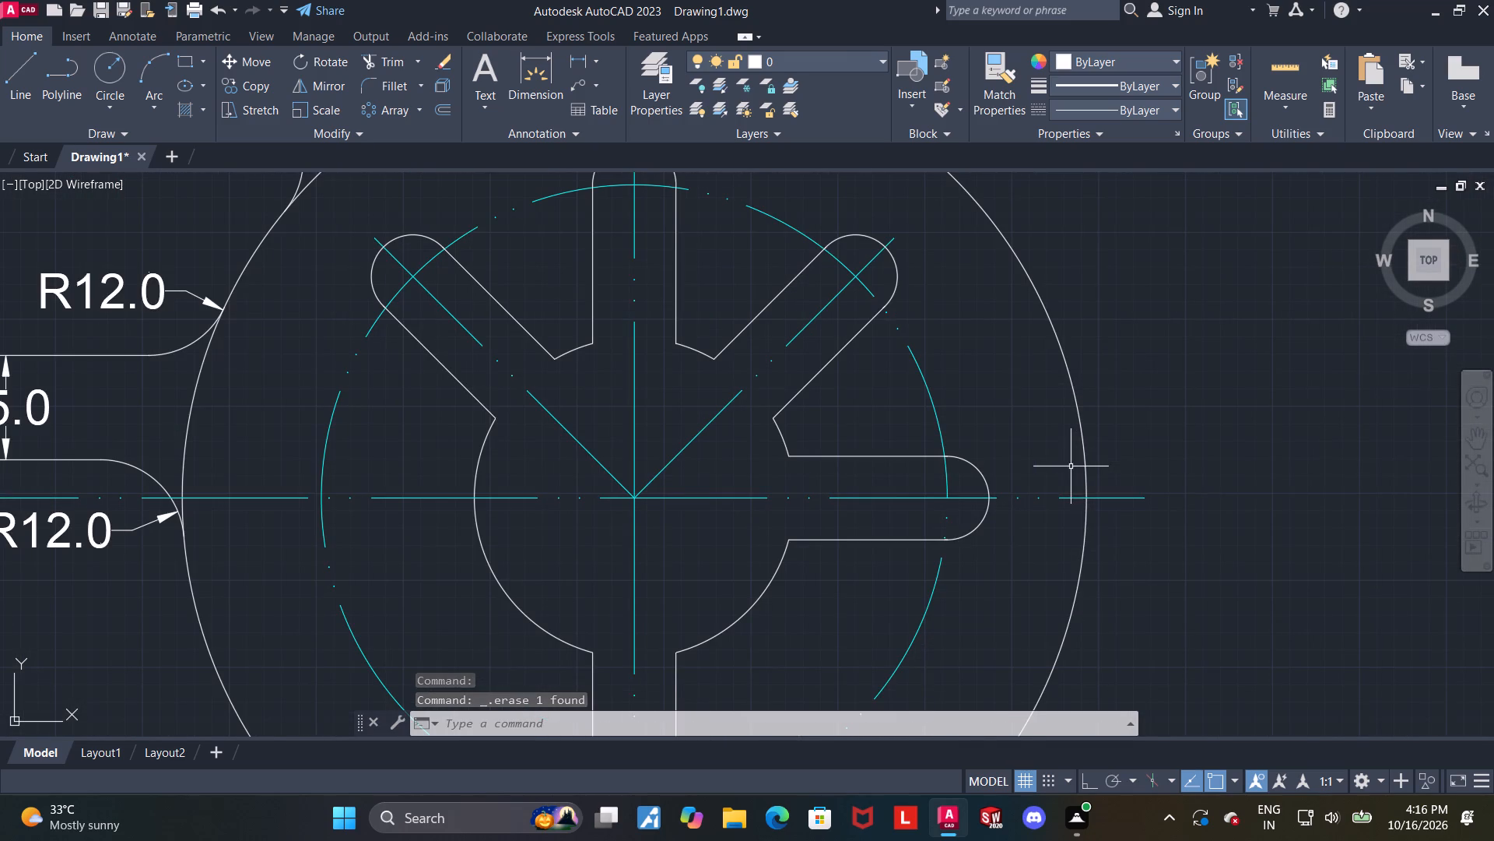
key(Escape)
key(Escape)
click(886, 455)
click(976, 466)
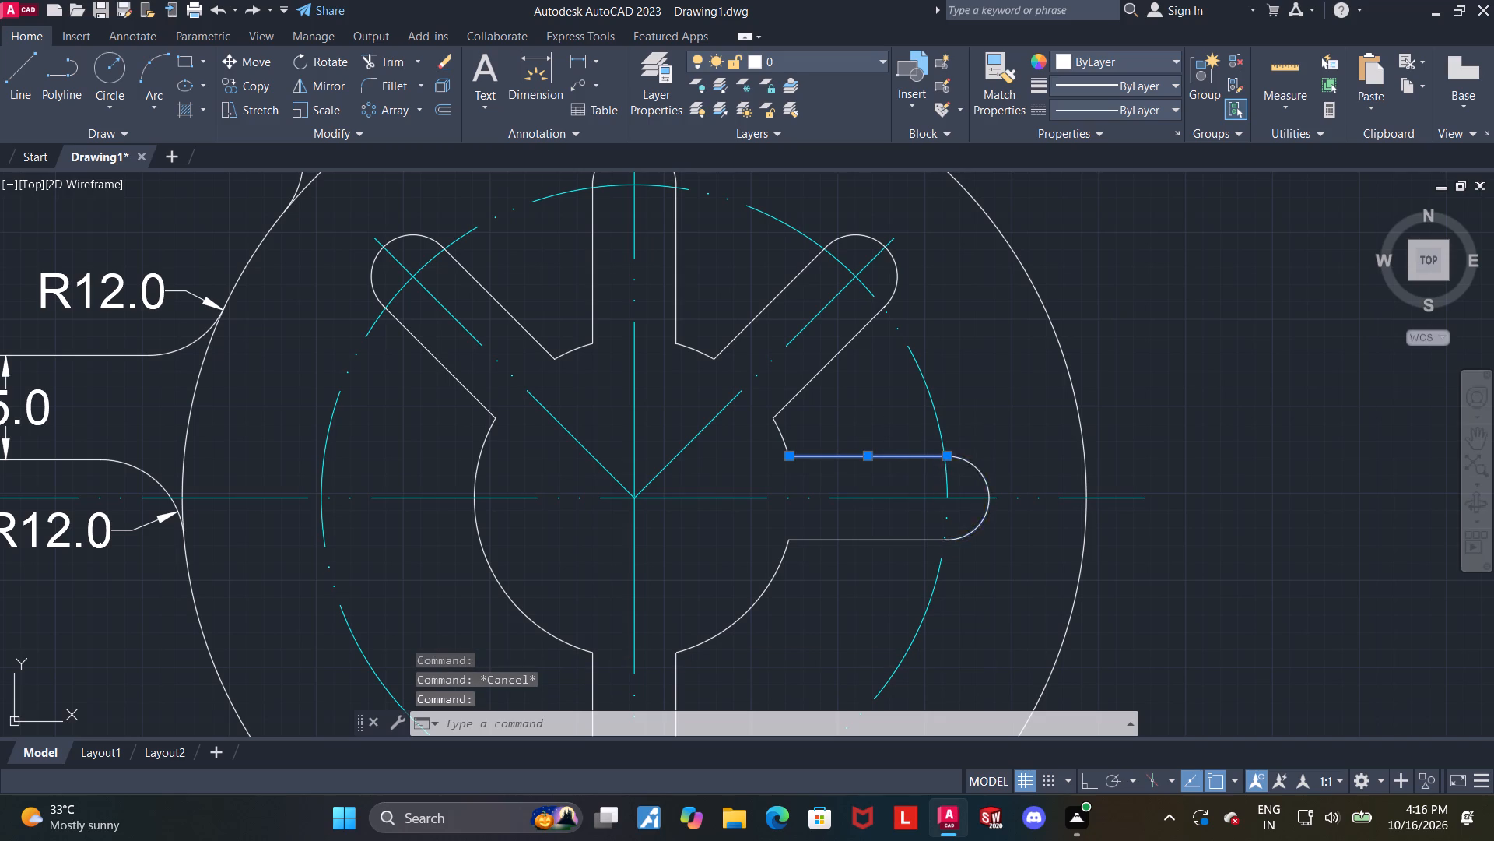
click(857, 540)
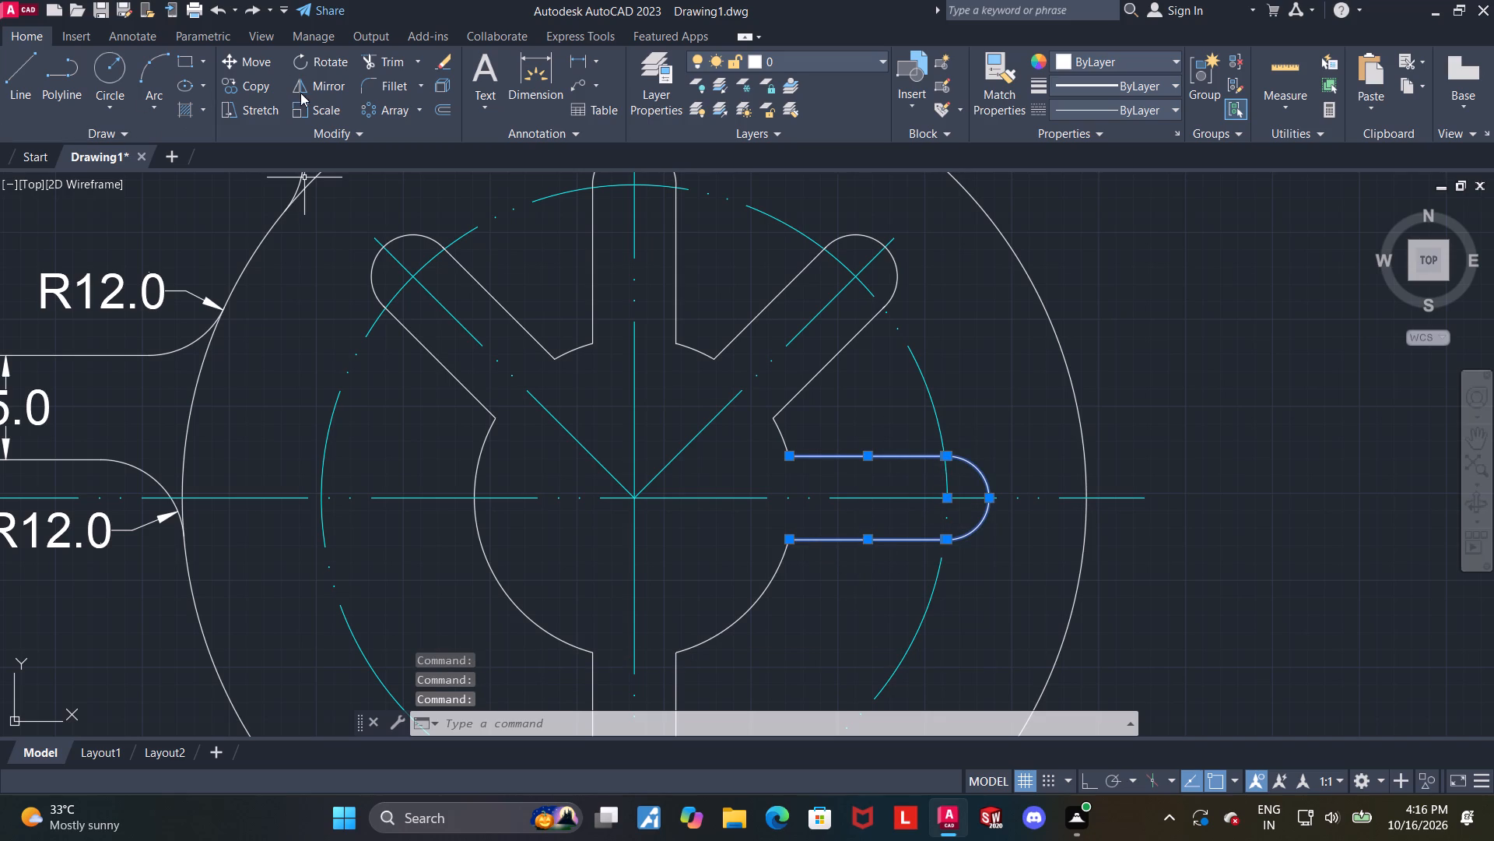
click(300, 93)
scroll(366, 144, down, 2)
scroll(486, 374, down, 2)
scroll(537, 487, up, 1)
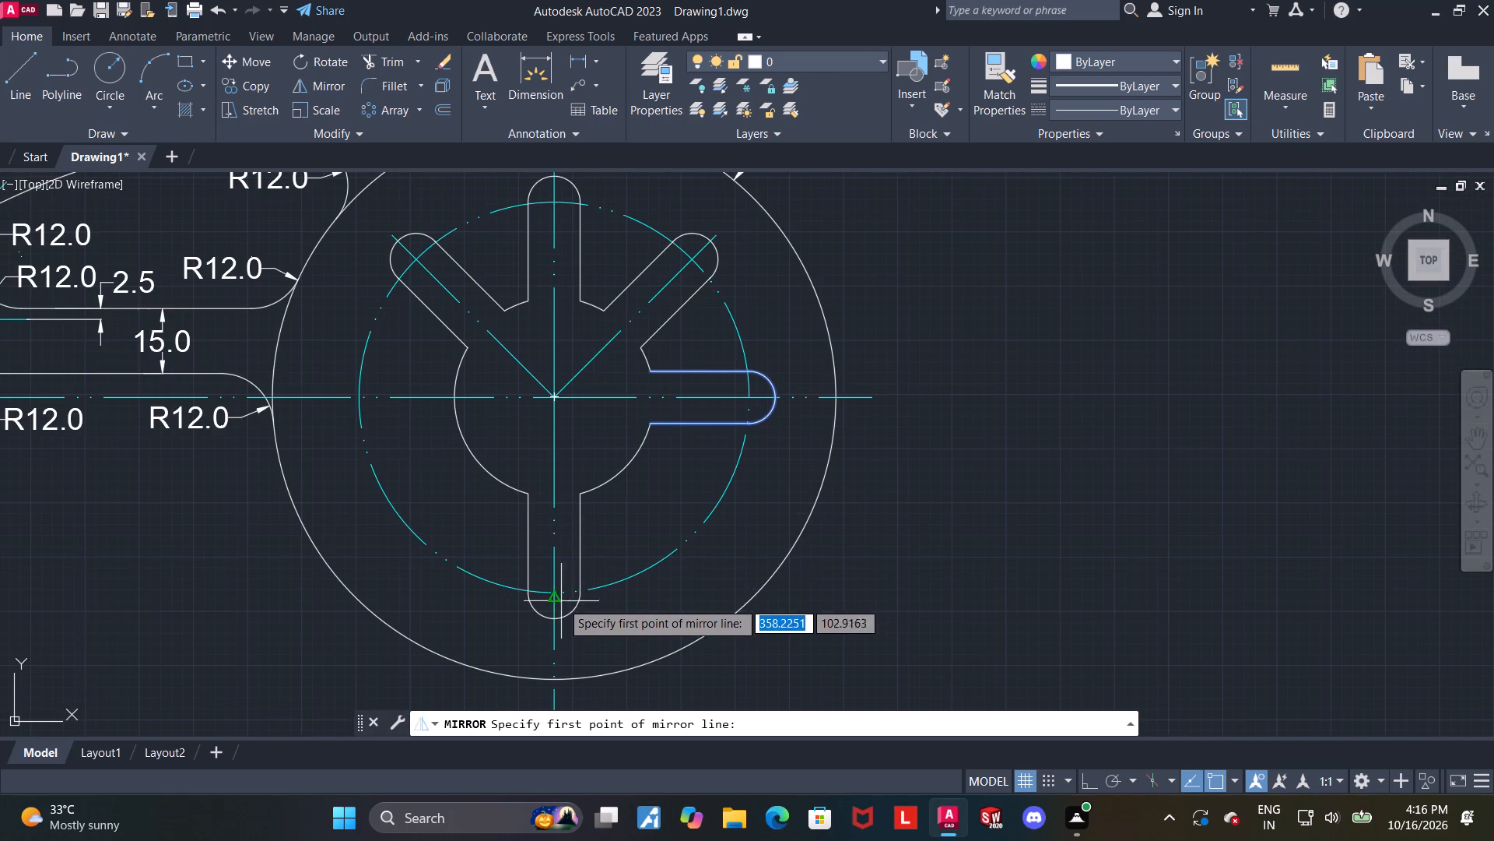
click(552, 684)
scroll(551, 677, down, 3)
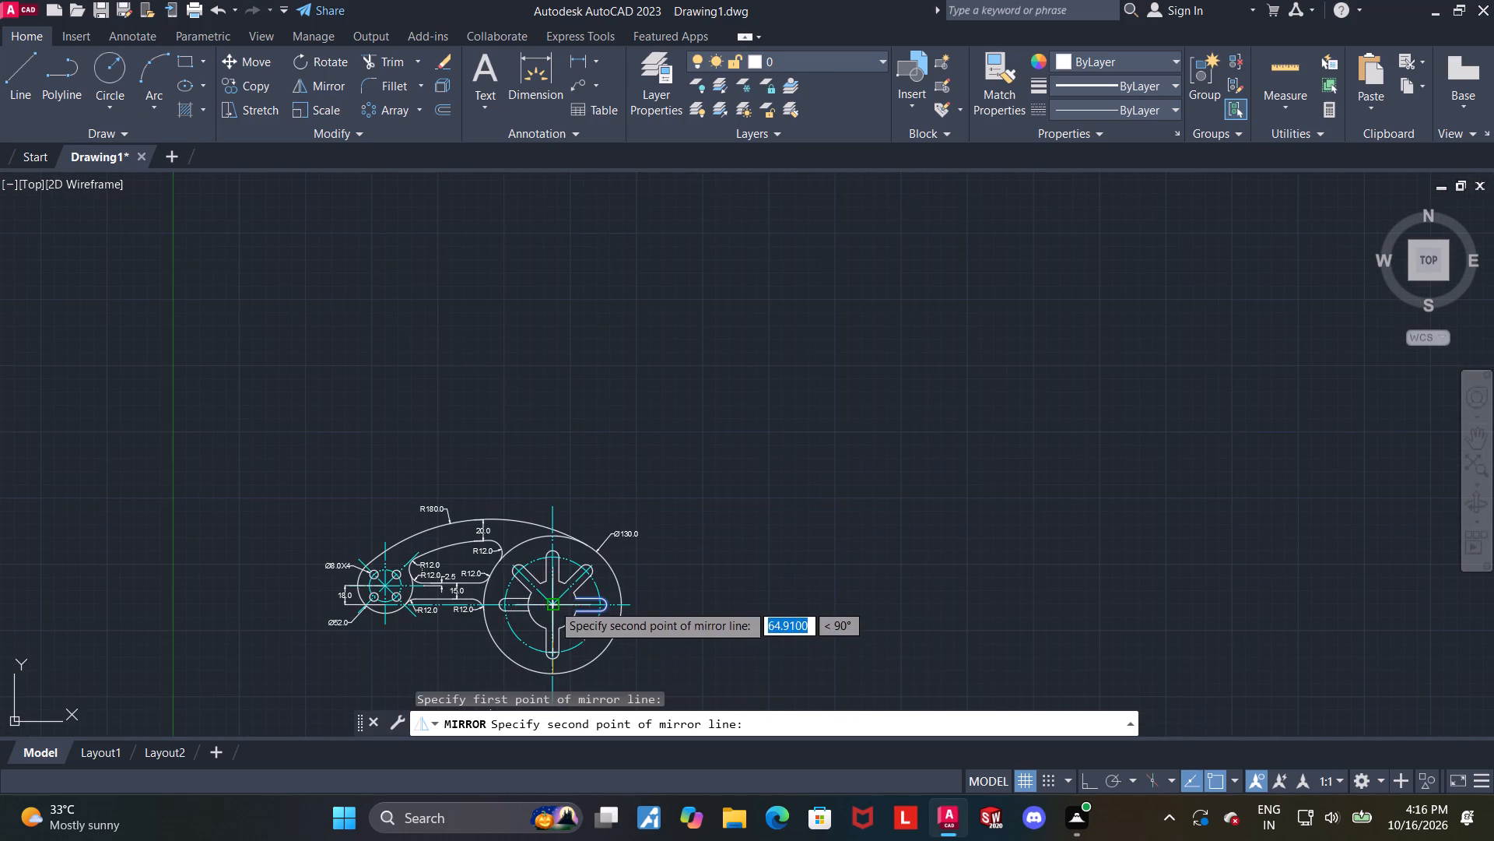
scroll(549, 524, up, 2)
click(548, 554)
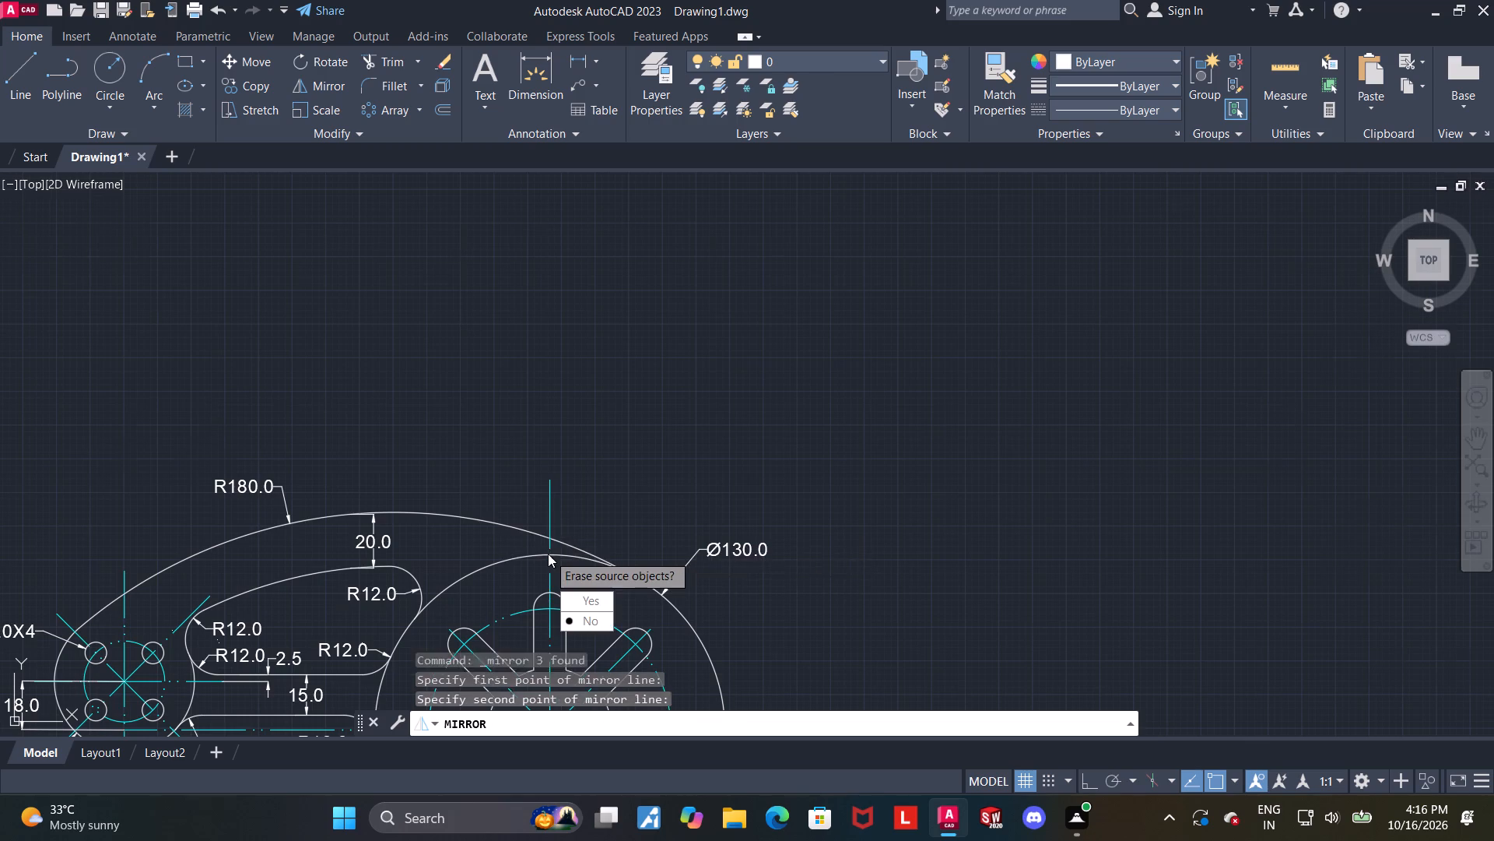
scroll(548, 554, down, 3)
drag(575, 616, 548, 554)
scroll(509, 557, up, 1)
middle_drag(832, 632, 857, 466)
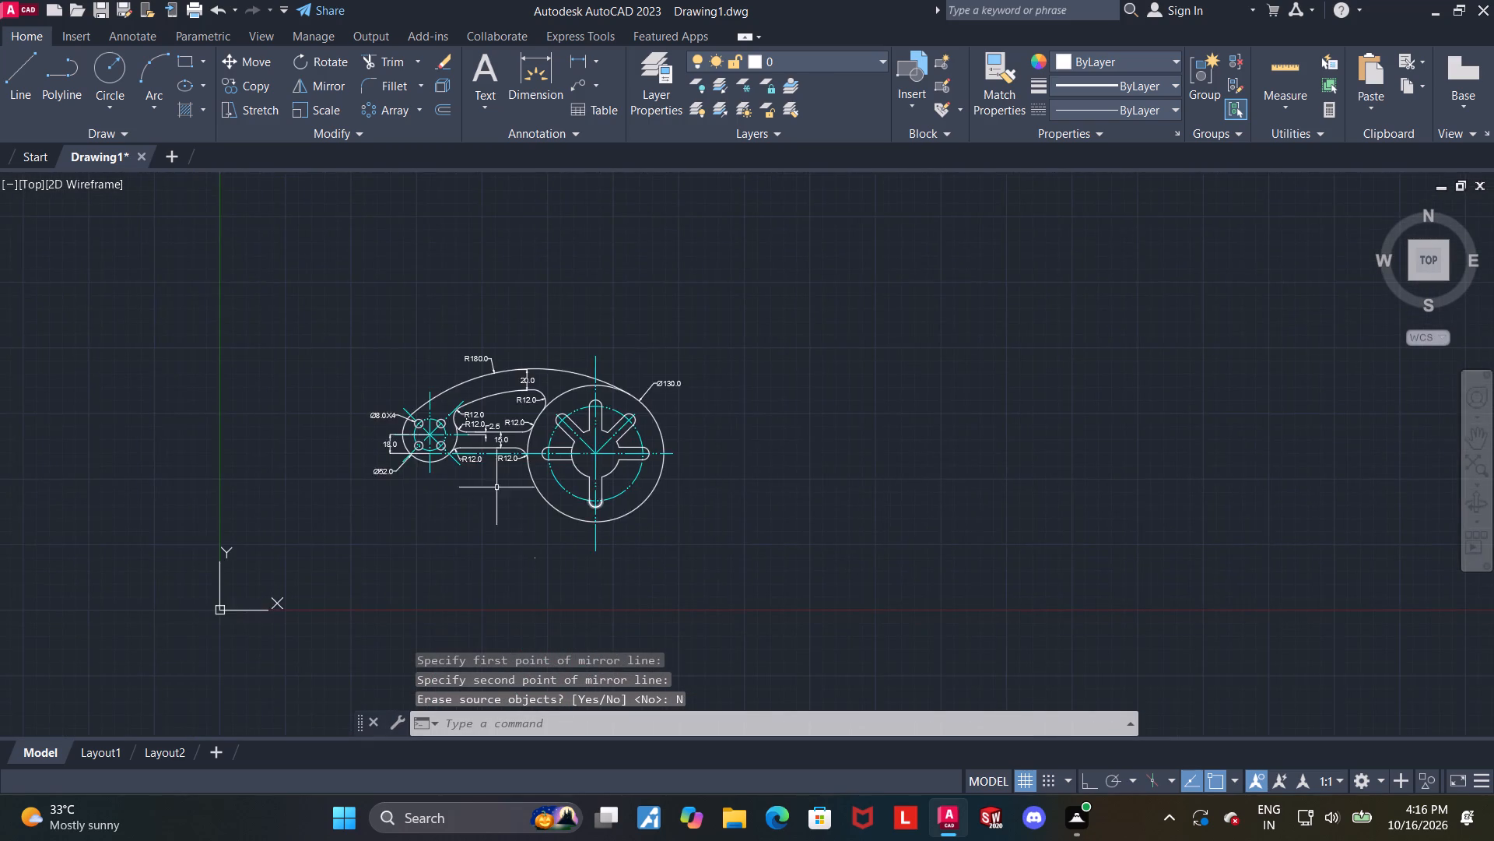
scroll(518, 473, up, 2)
key(Escape)
Trim the central circle's arc segments between the two sides of the mirrored horizontal slot.
scroll(691, 448, up, 2)
click(377, 54)
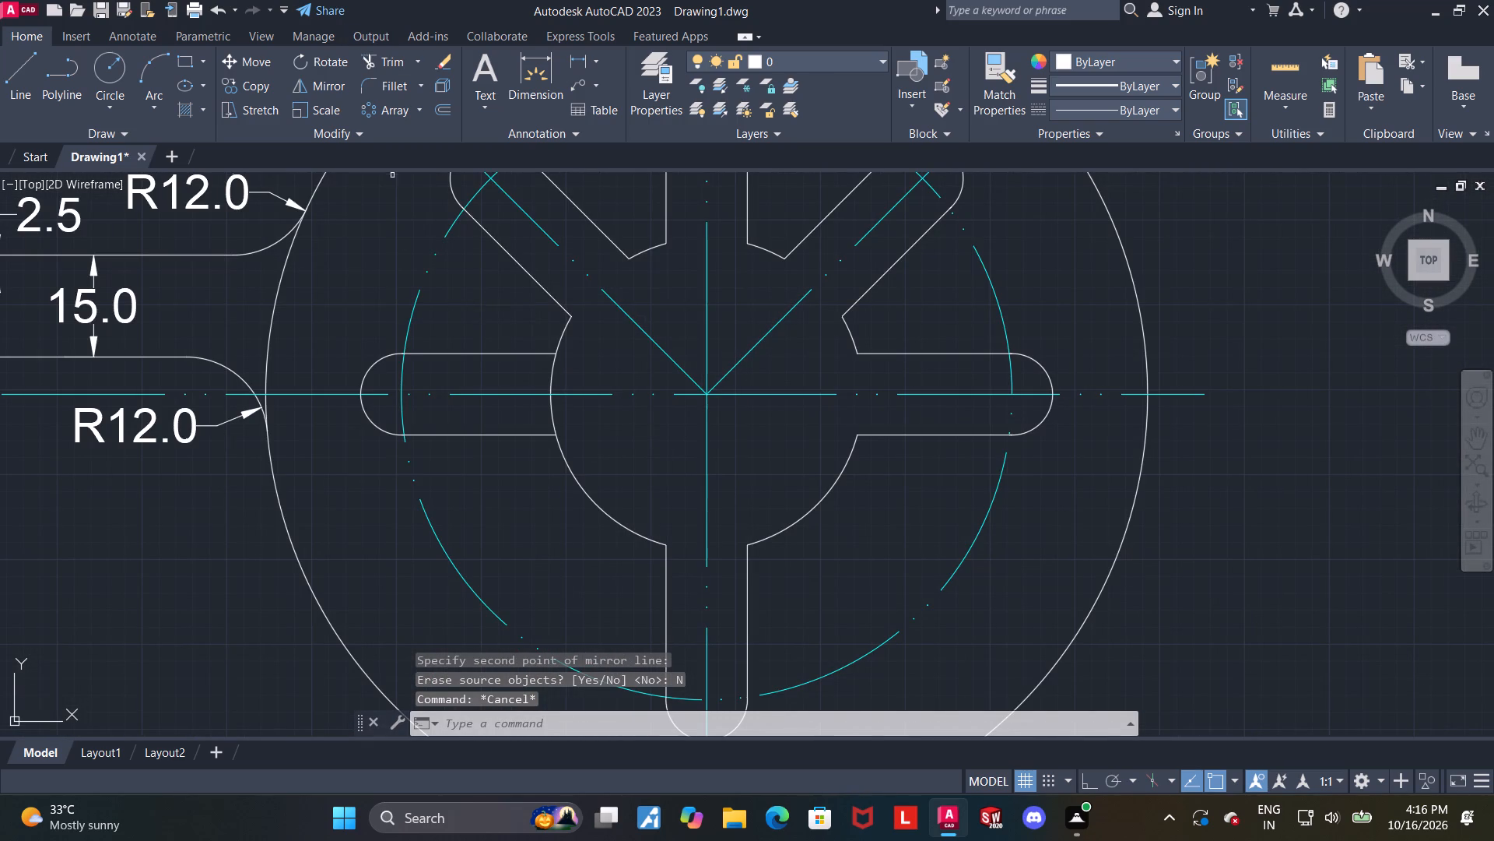
click(550, 410)
click(550, 377)
scroll(557, 389, down, 2)
key(Escape)
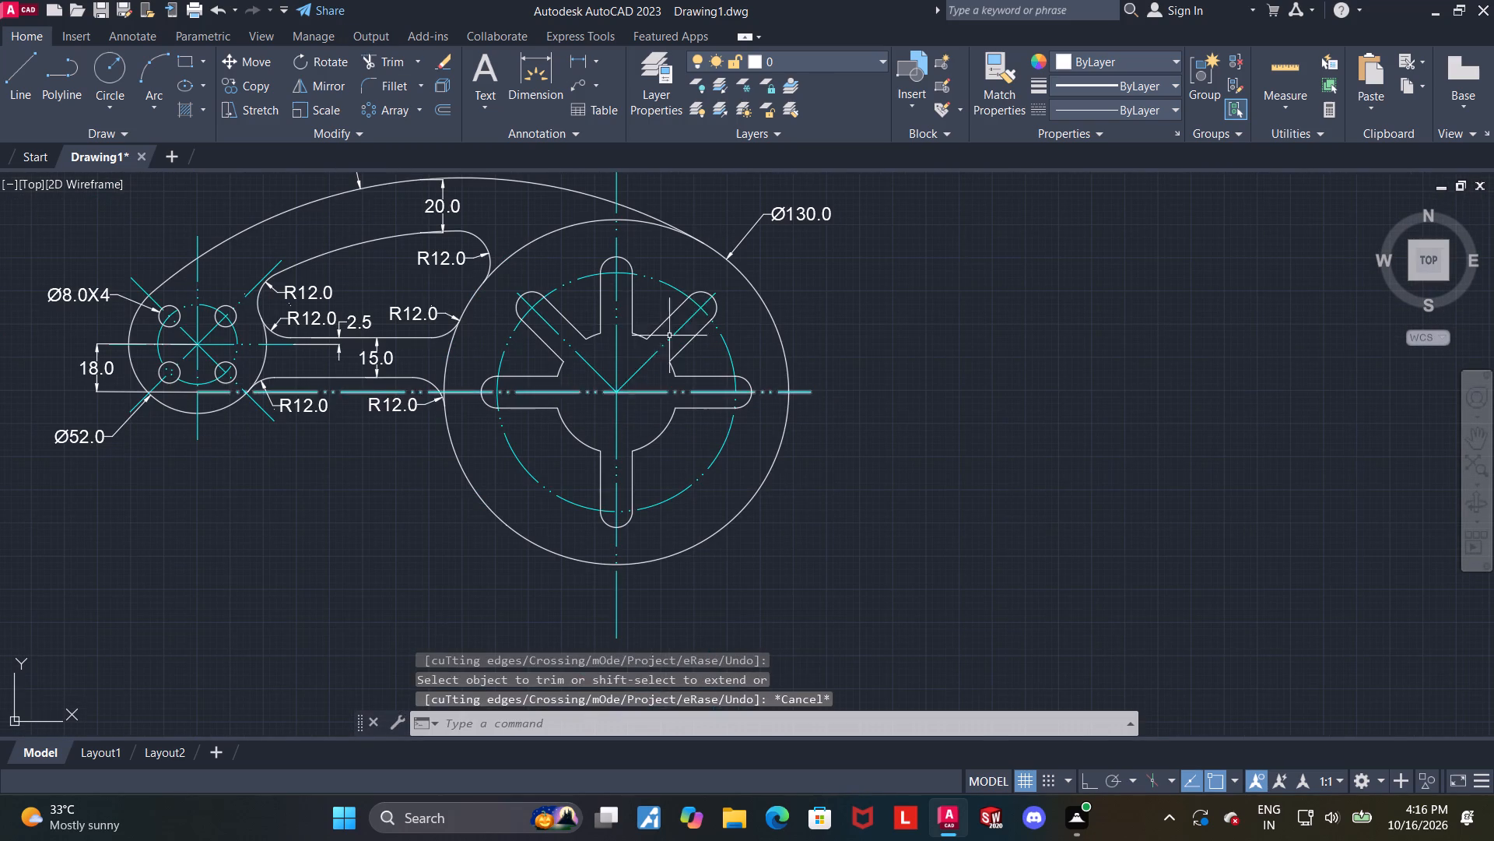
key(Escape)
key(Escape)
key(Escape)
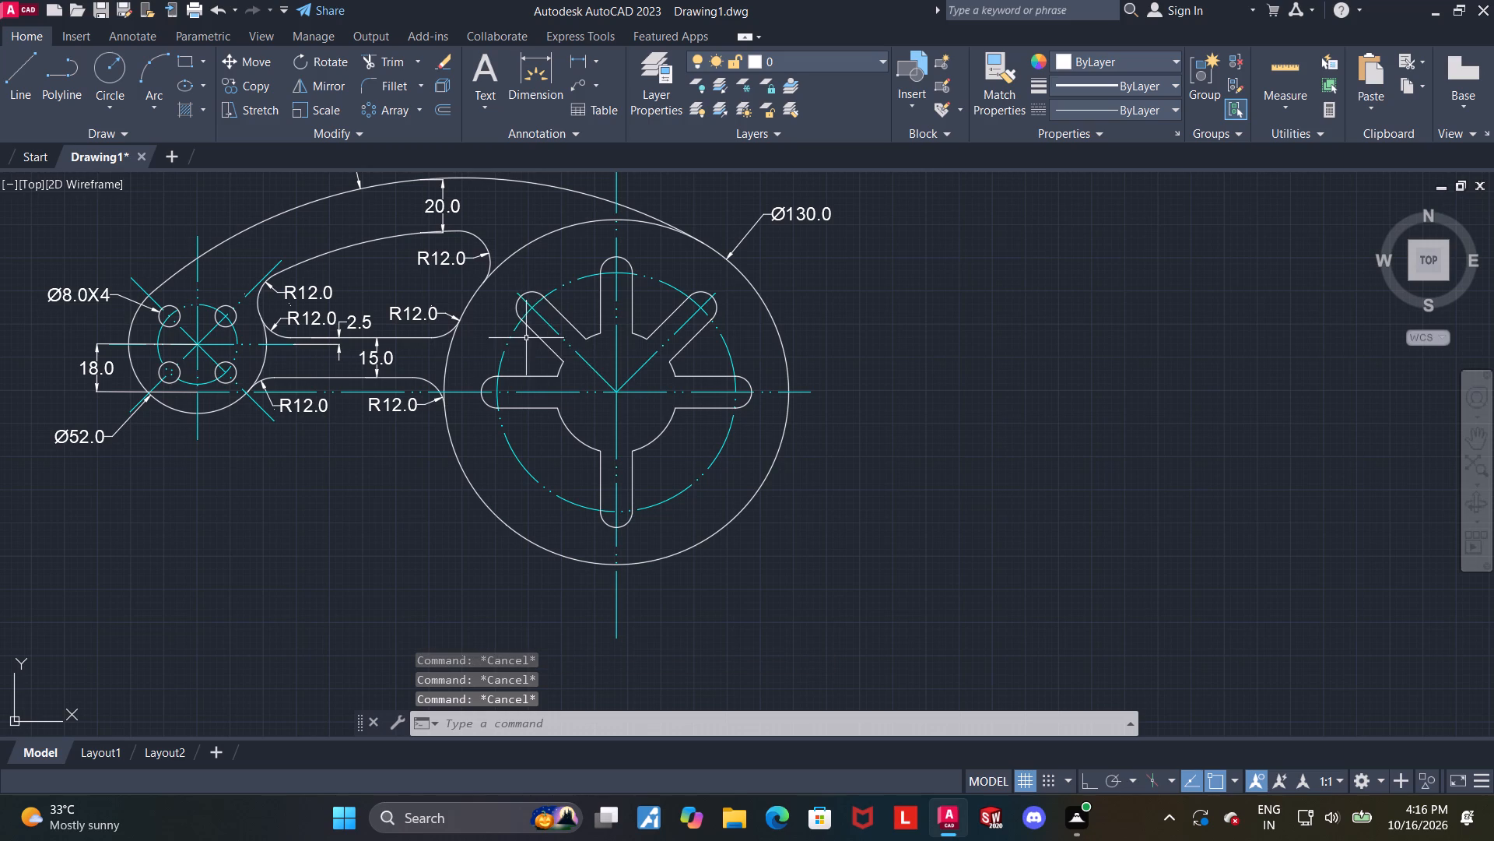
Mirror the sides and rounded ends of both upper diagonal slots about the horizontal centreline, keeping the source objects.
click(540, 338)
click(515, 304)
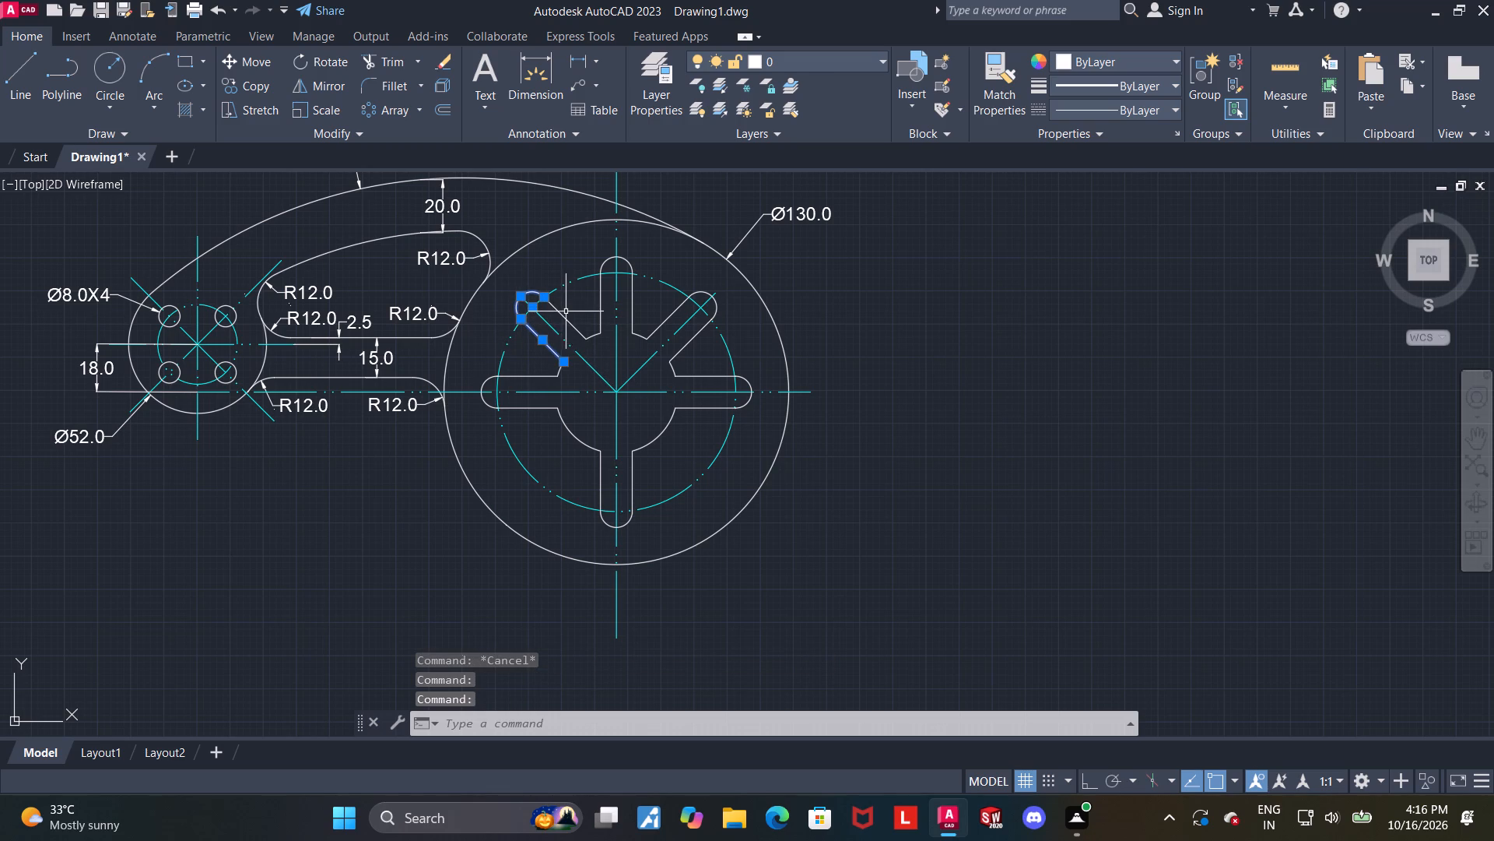
click(562, 315)
click(658, 325)
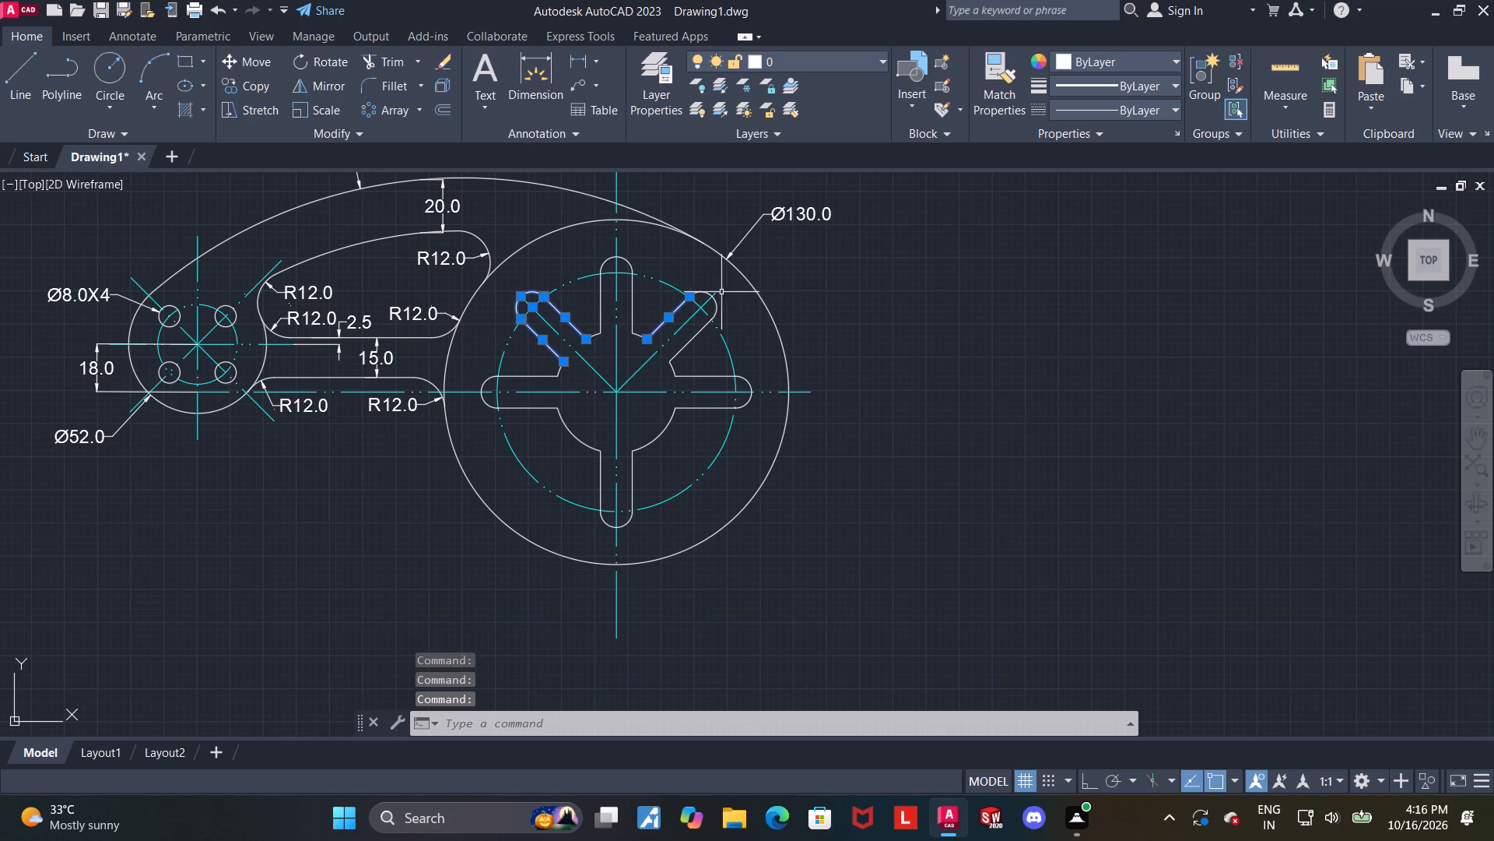
click(715, 309)
click(697, 336)
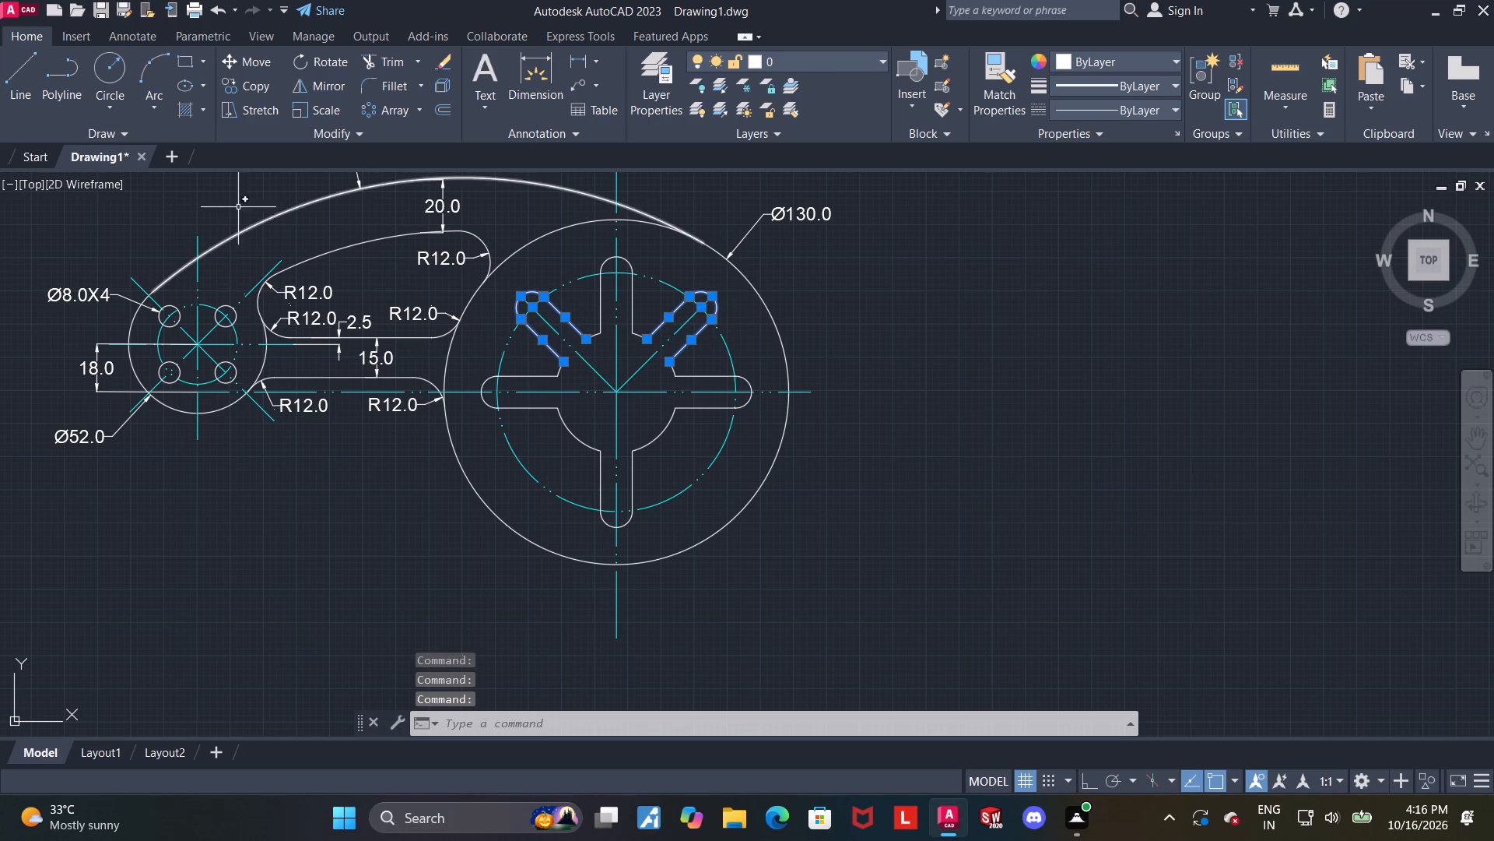
click(324, 90)
scroll(532, 351, up, 1)
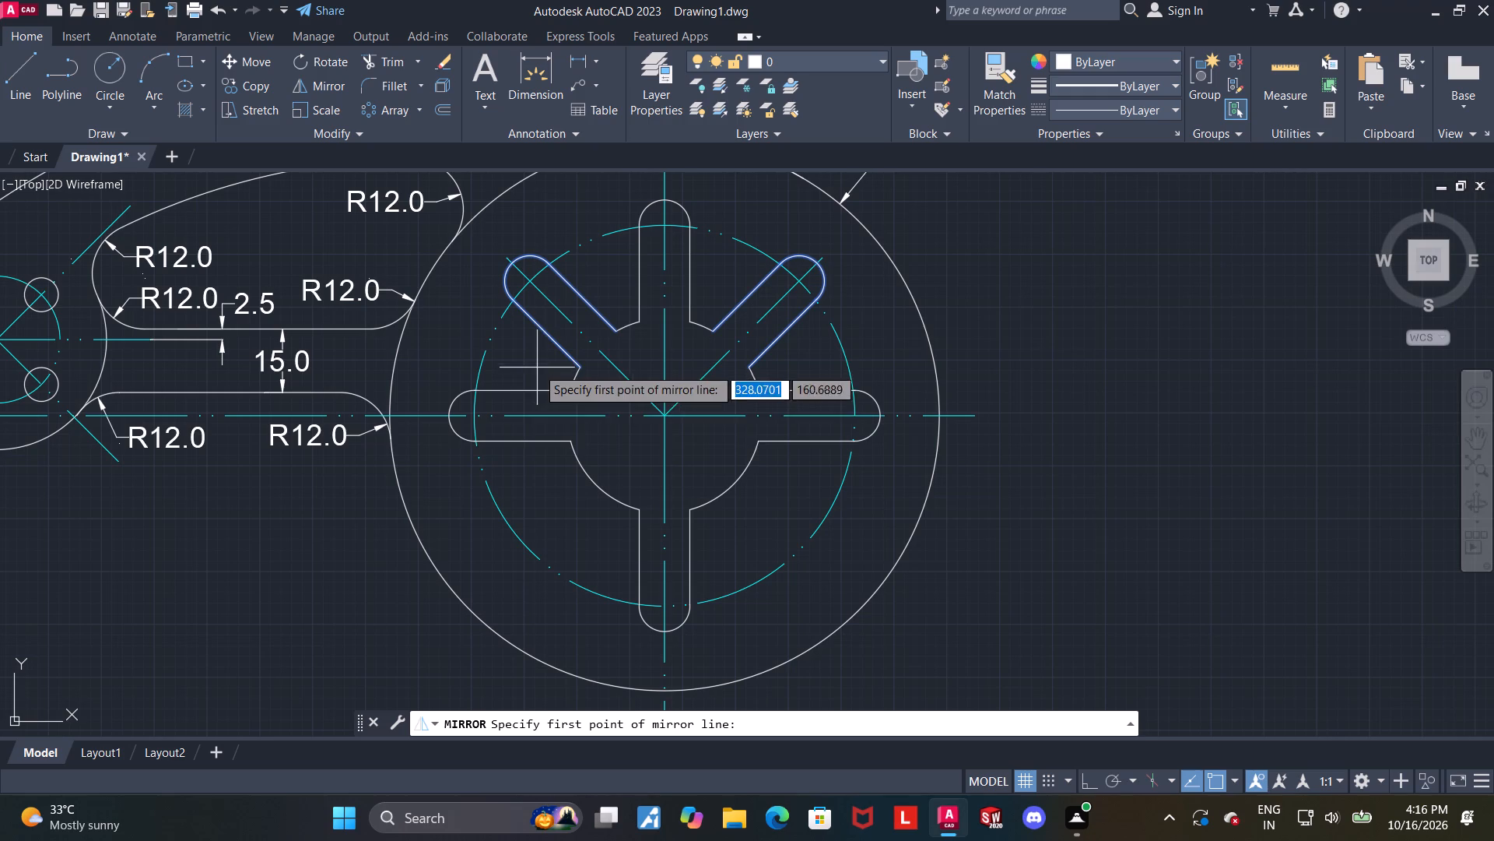
click(445, 415)
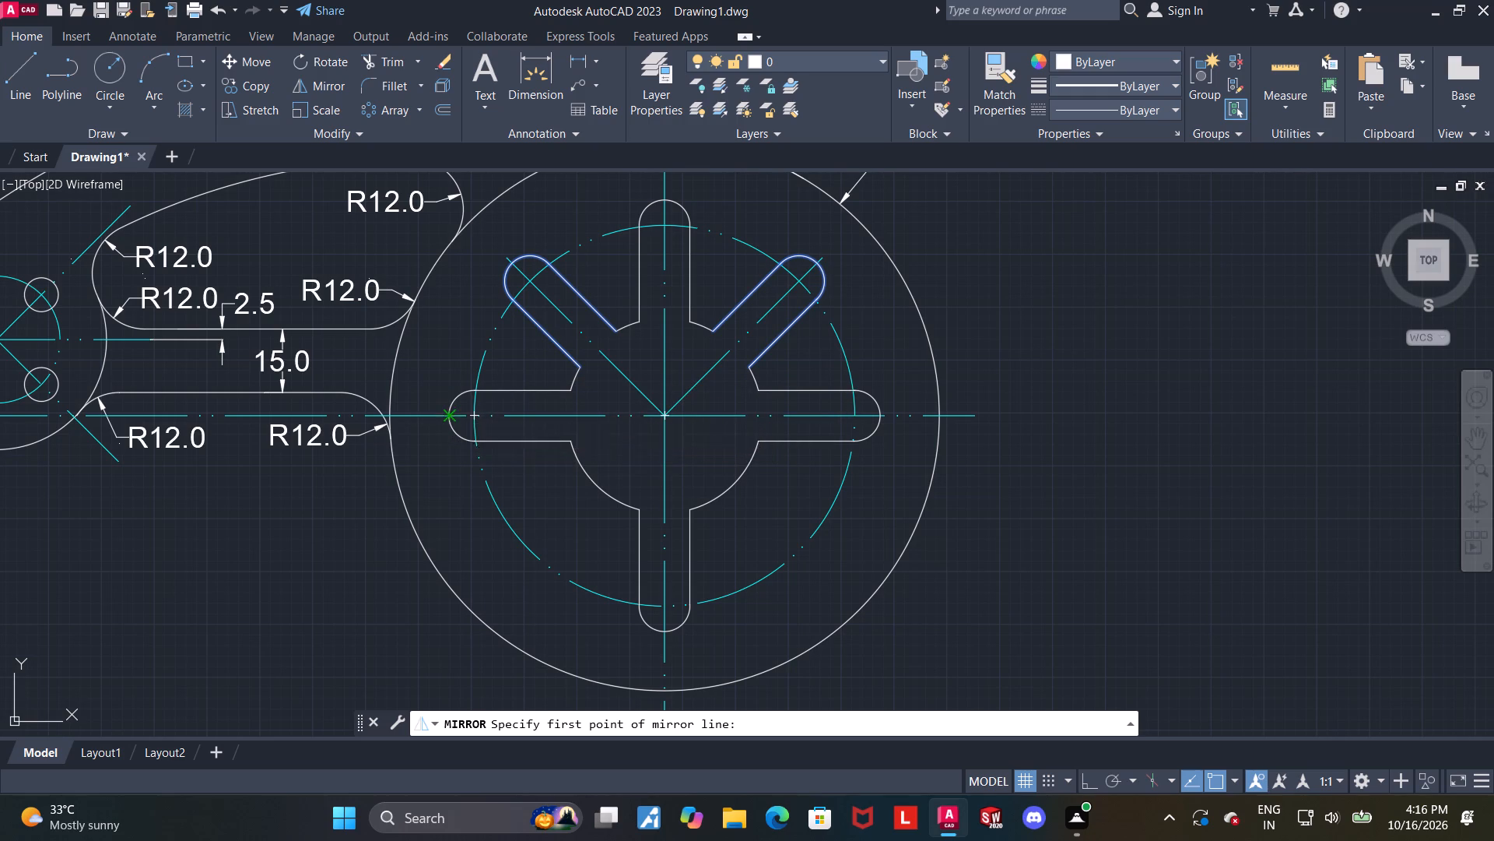
click(882, 419)
drag(924, 488, 882, 419)
Trim the central circle's arcs across the openings of the two lower diagonal slots.
scroll(644, 435, up, 1)
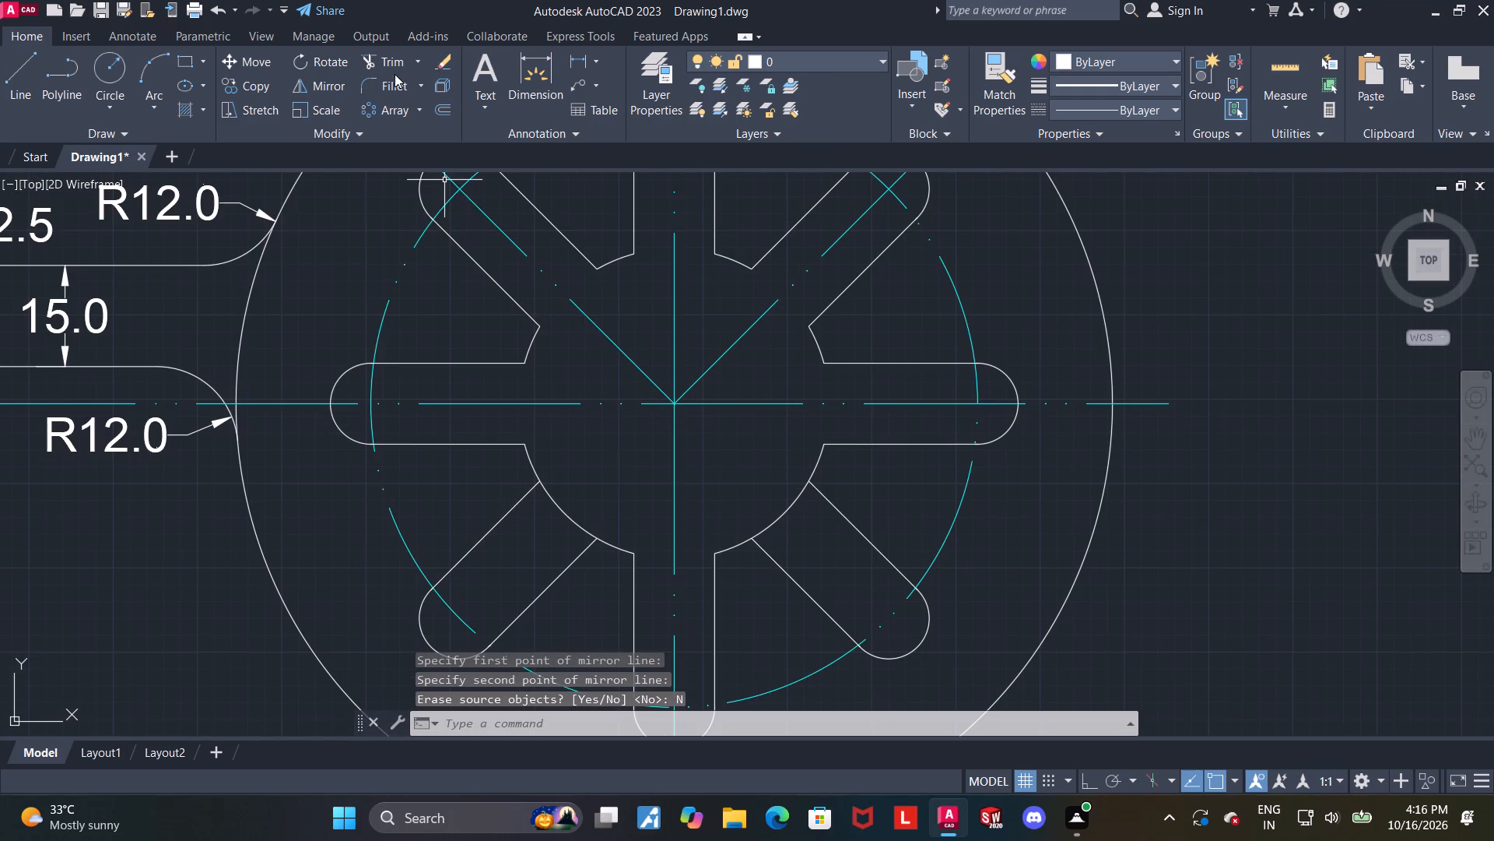
click(386, 68)
scroll(597, 554, up, 1)
click(542, 492)
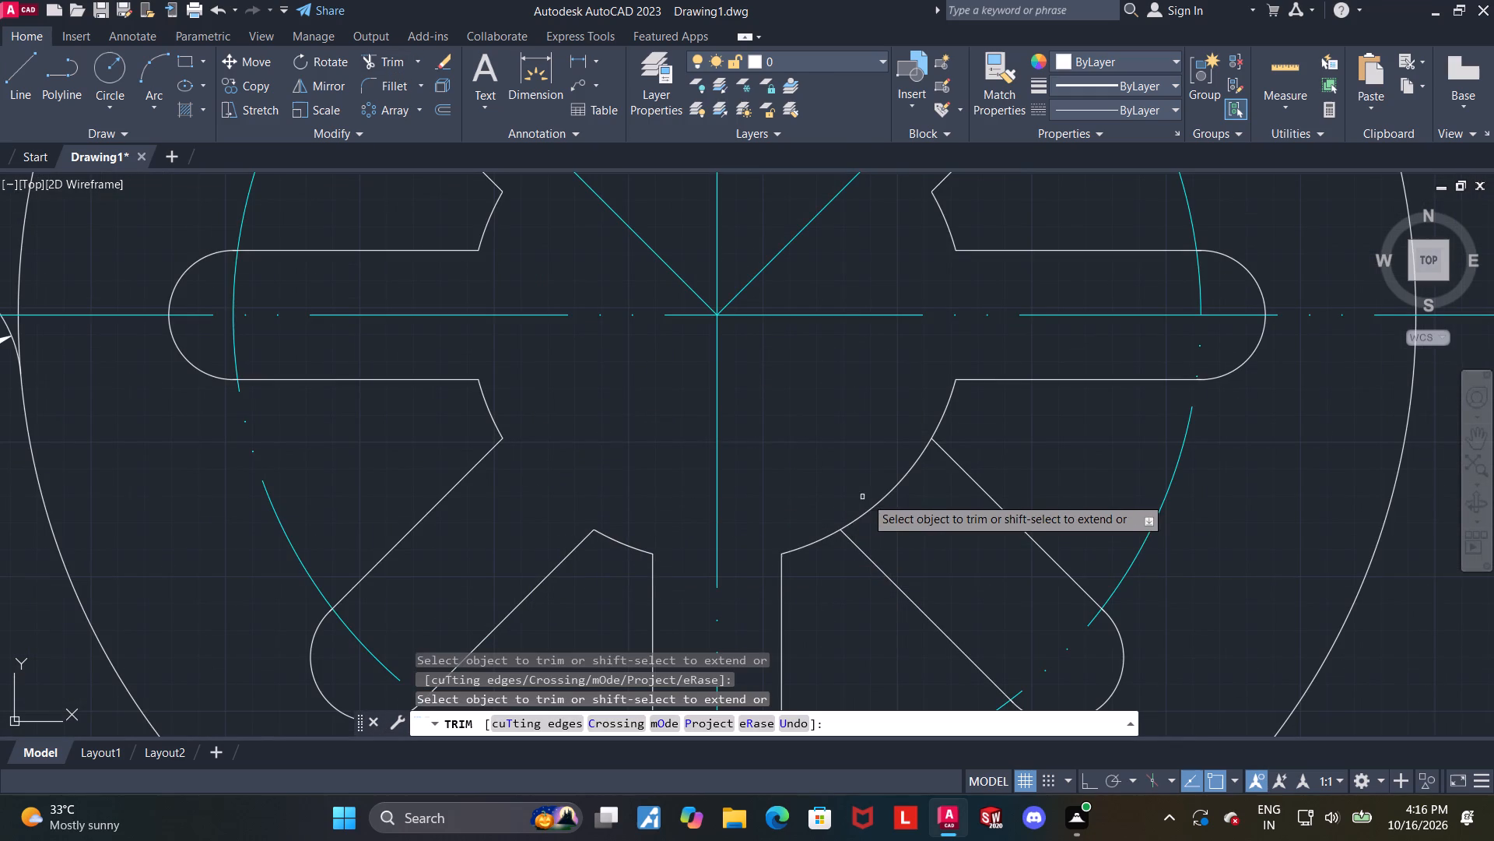
click(881, 500)
scroll(917, 477, down, 4)
scroll(979, 512, up, 1)
key(Escape)
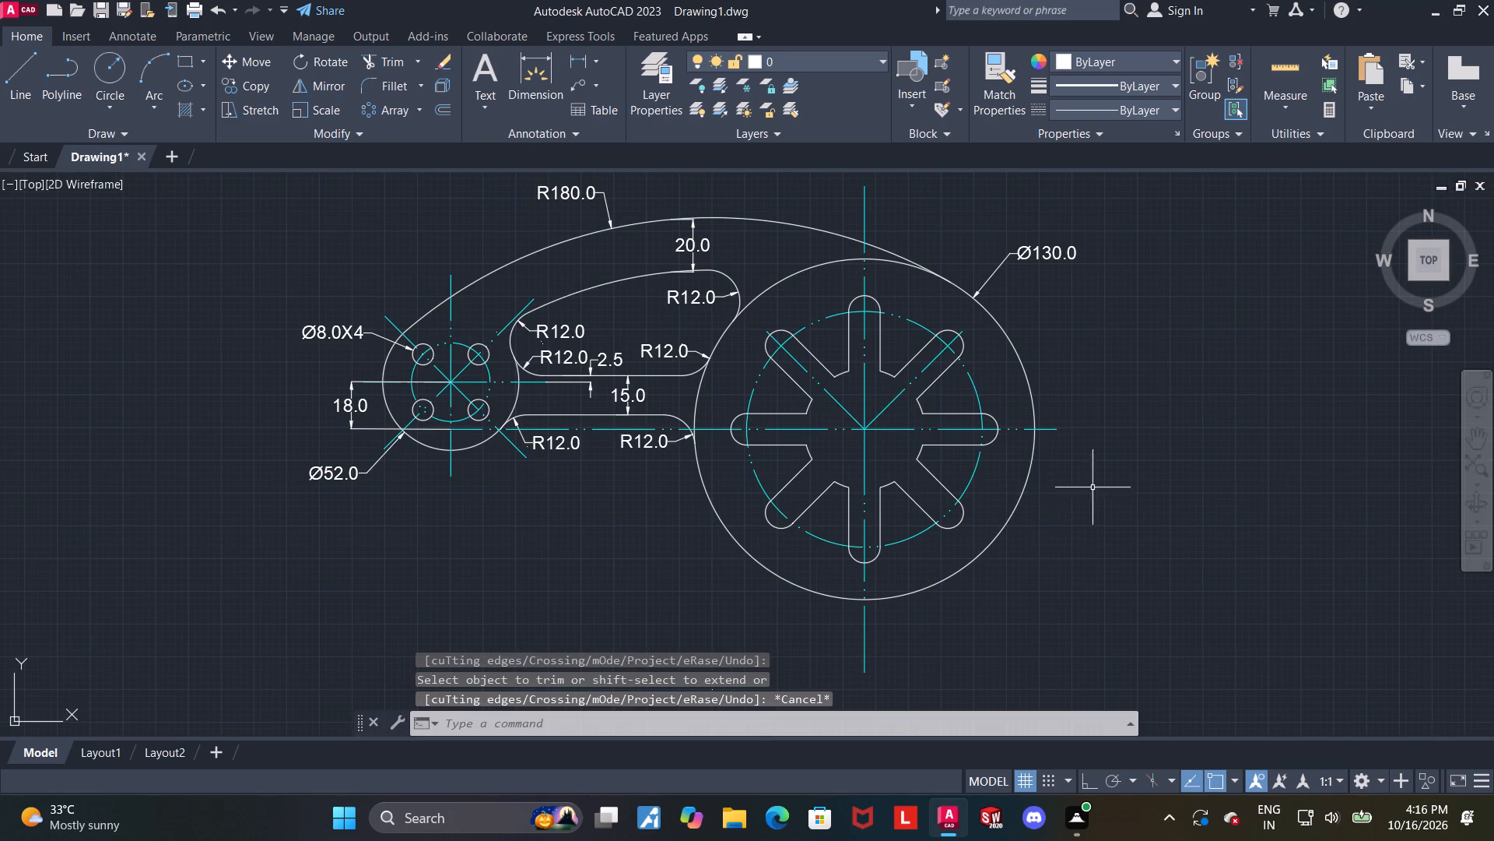
key(Escape)
Mirror the two diagonal slot centrelines about the horizontal centreline, keeping the source objects.
scroll(1037, 532, up, 1)
click(790, 338)
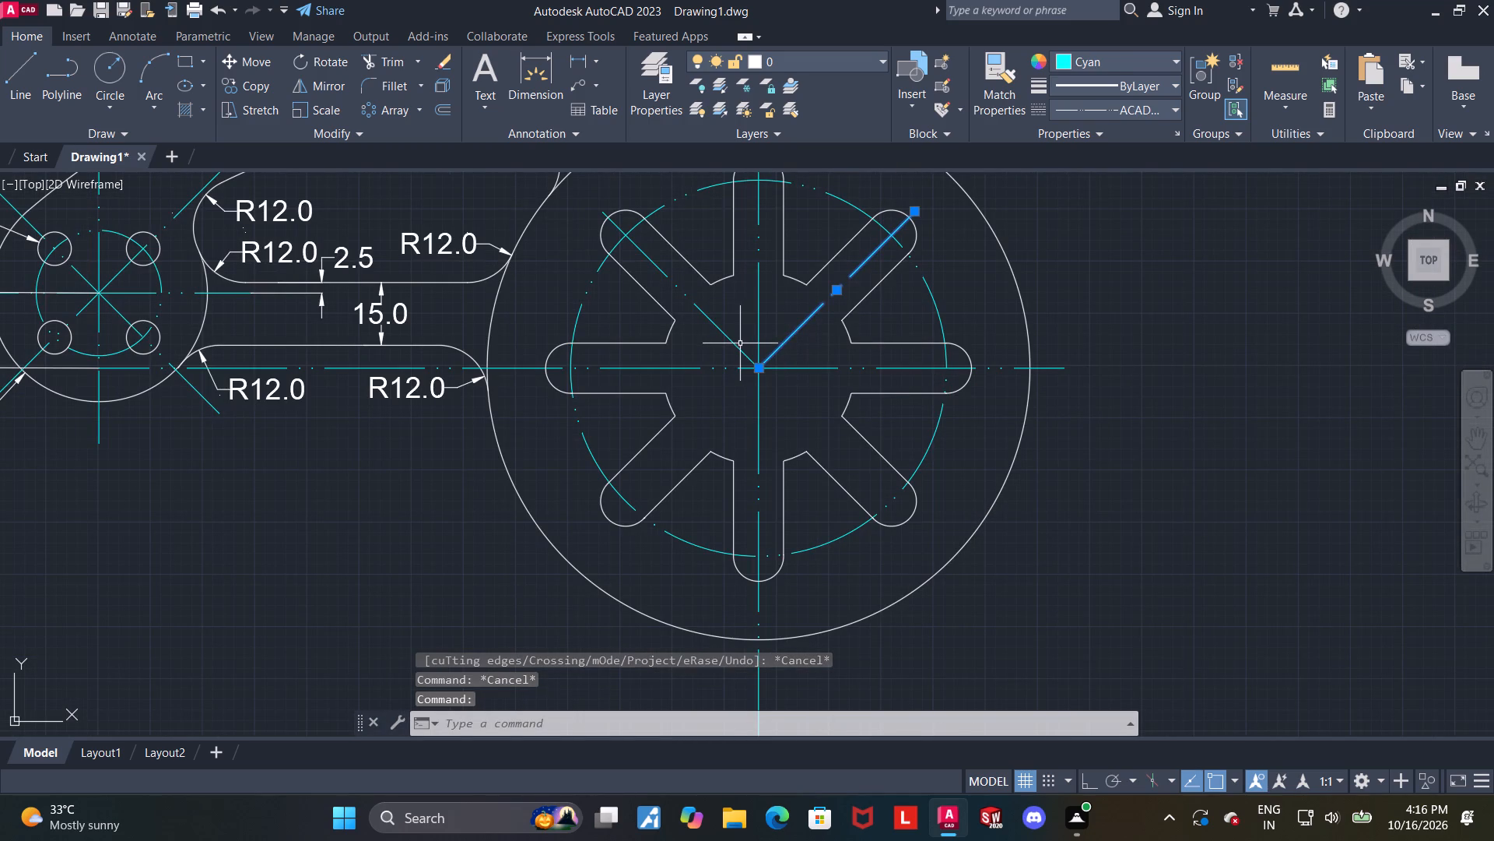
click(732, 341)
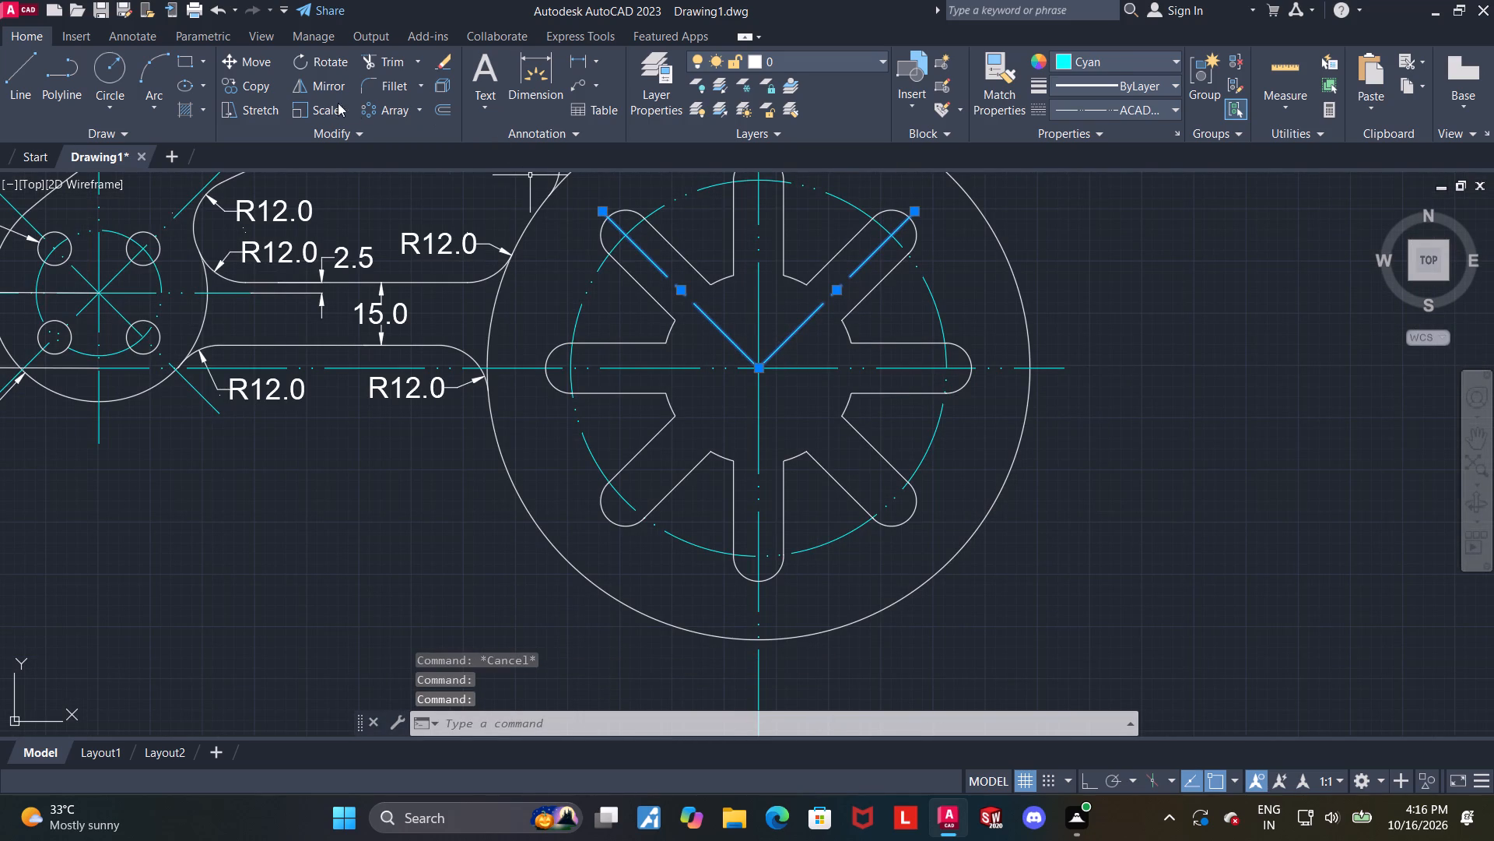
click(318, 95)
click(566, 370)
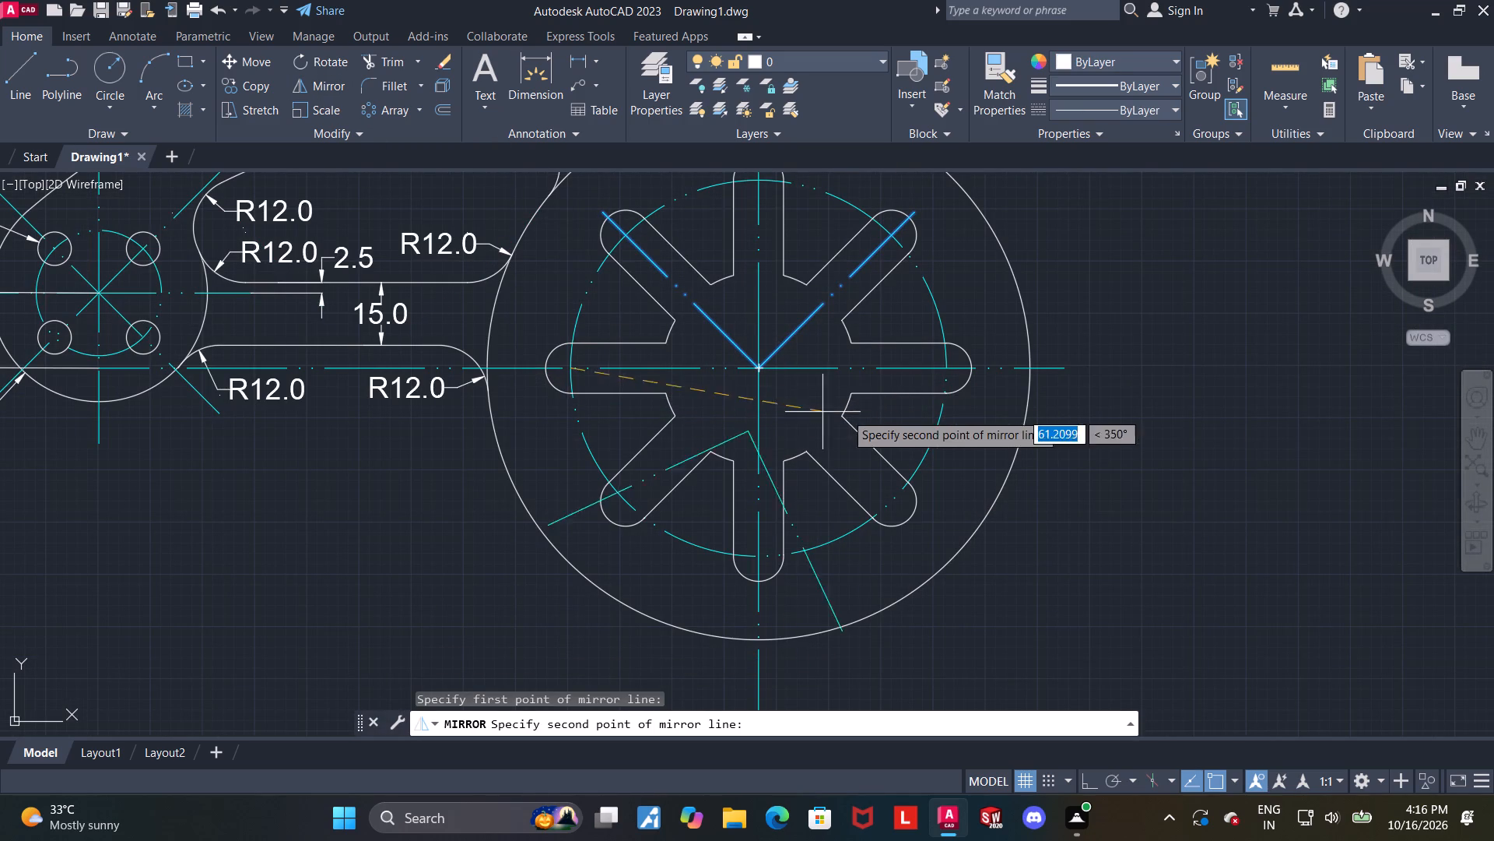
click(944, 368)
drag(975, 438, 944, 368)
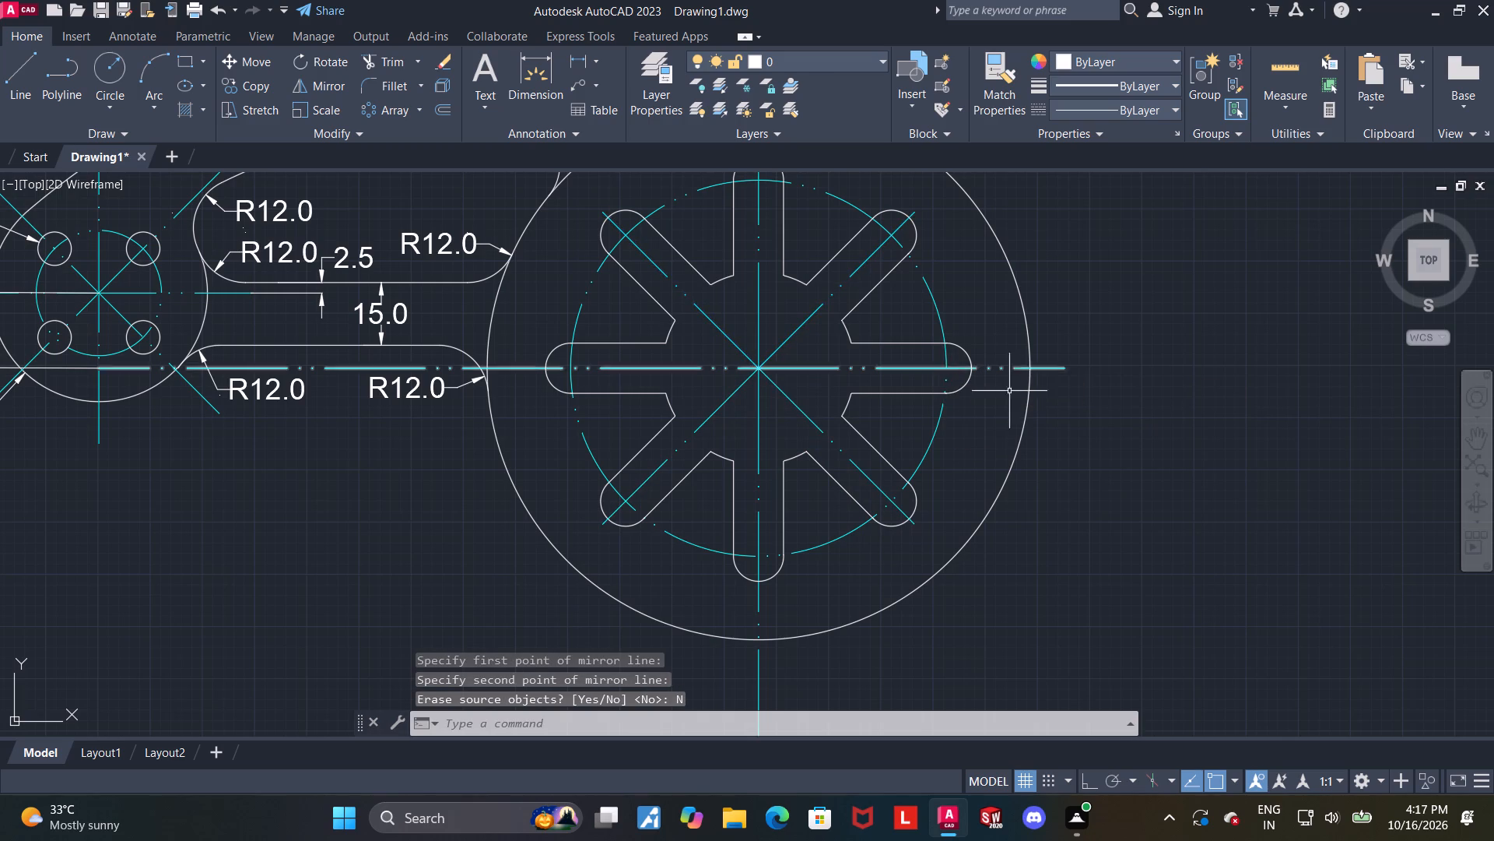
Add a radius dimension to the rounded end of the upper-right diagonal slot, placing its text just outside the slot.
scroll(1136, 409, down, 1)
middle_drag(1185, 432, 1103, 464)
scroll(1084, 456, down, 1)
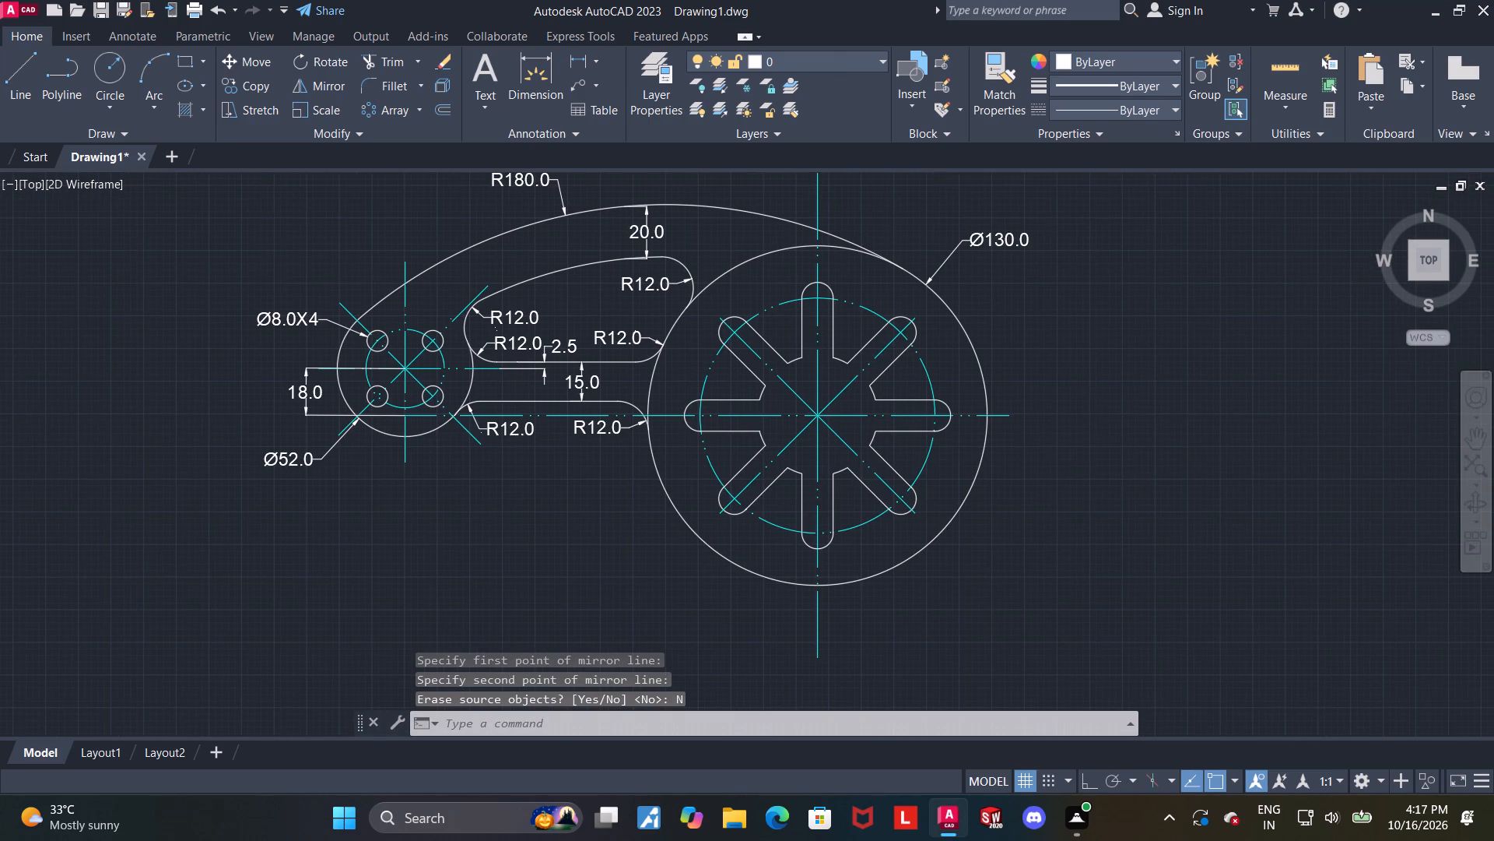
middle_drag(1075, 456, 1016, 460)
scroll(976, 399, up, 2)
key(Escape)
key(Escape)
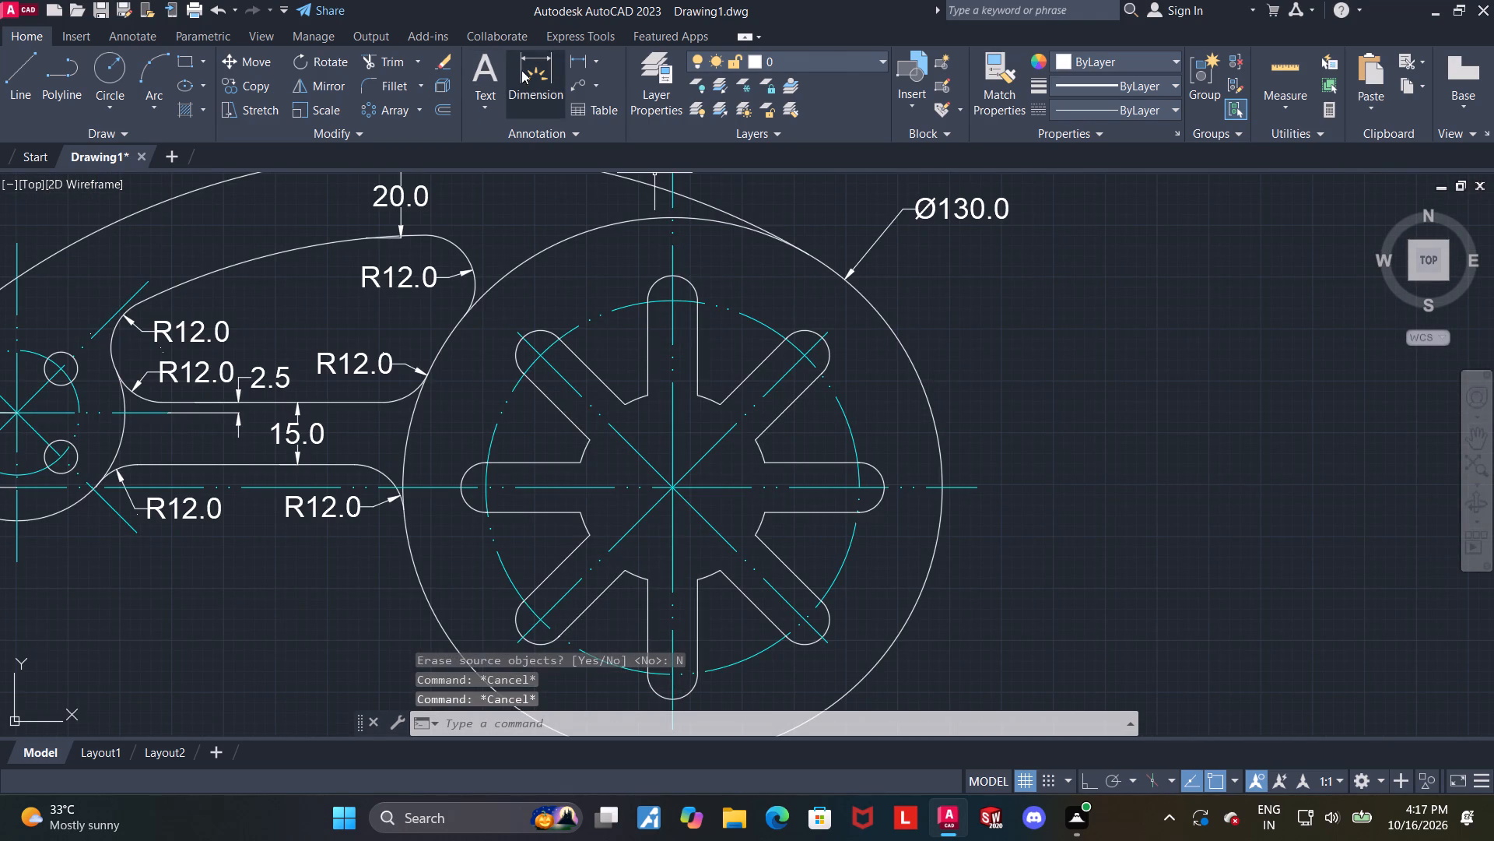
click(521, 70)
scroll(926, 378, up, 1)
scroll(777, 349, up, 3)
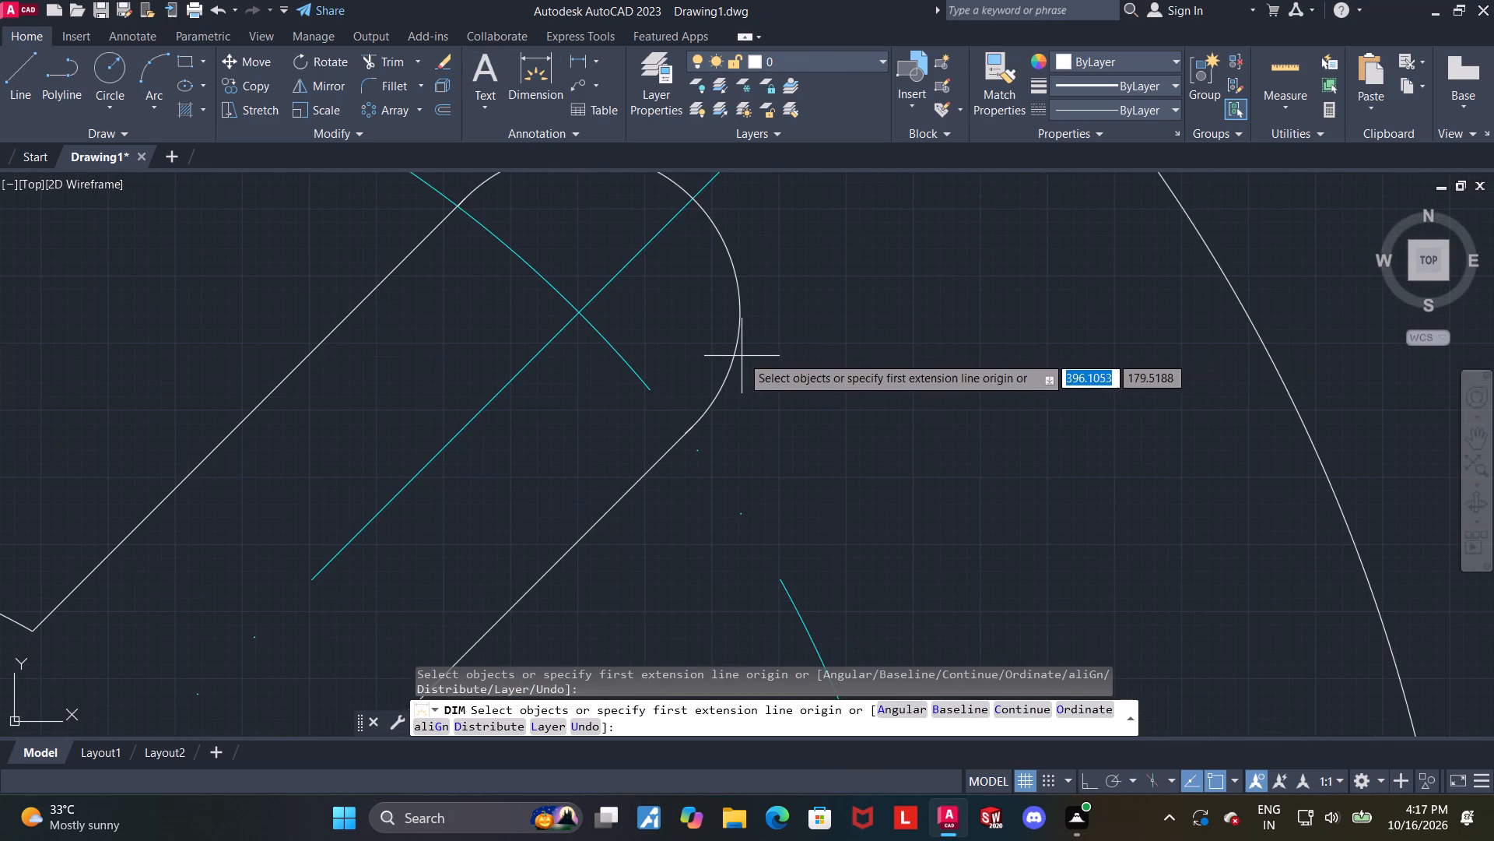
click(736, 354)
scroll(759, 361, down, 2)
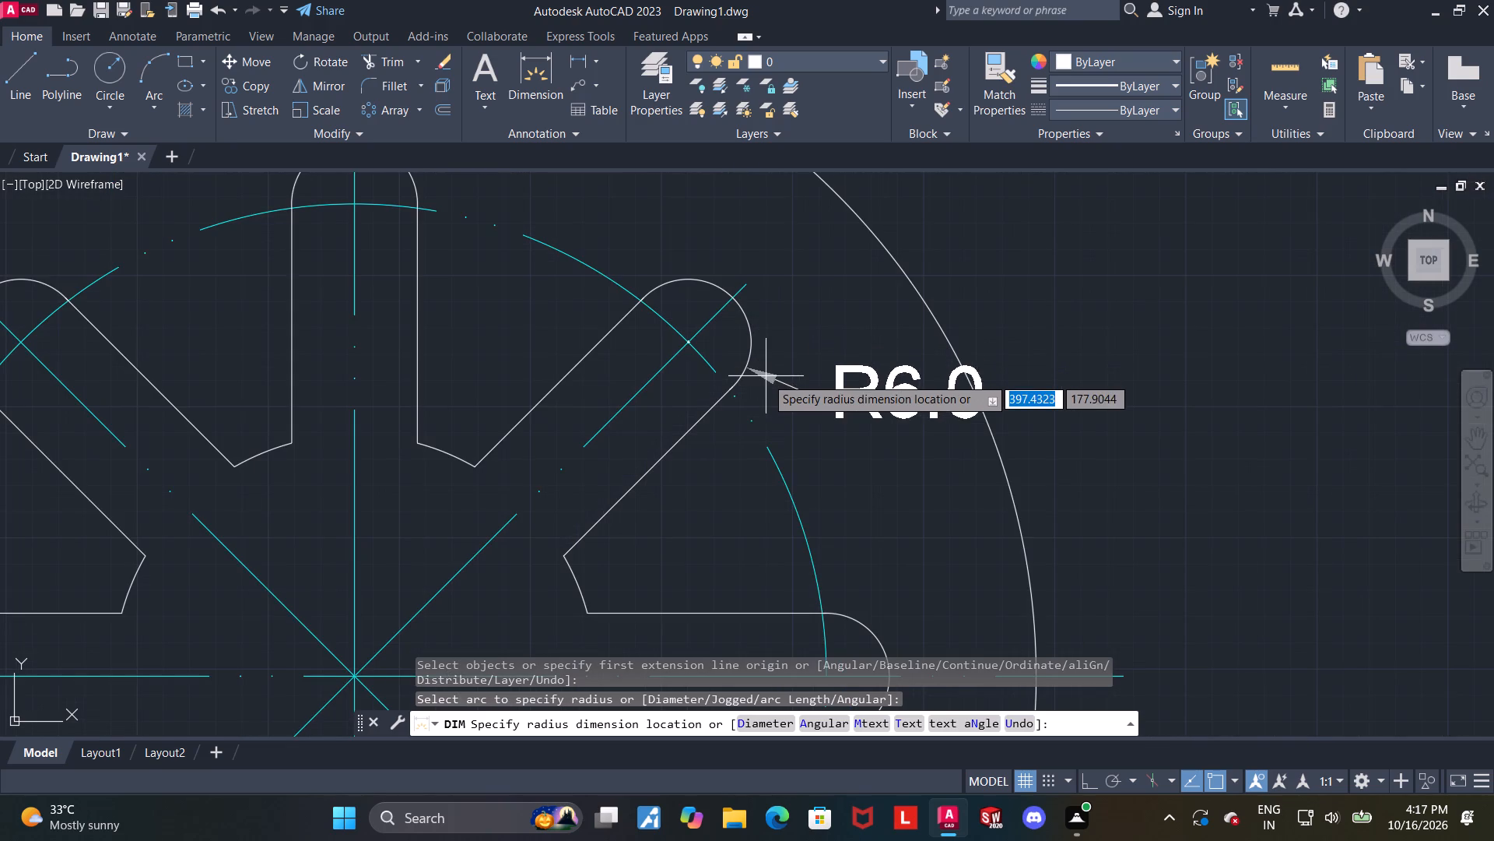
click(759, 389)
scroll(776, 395, down, 2)
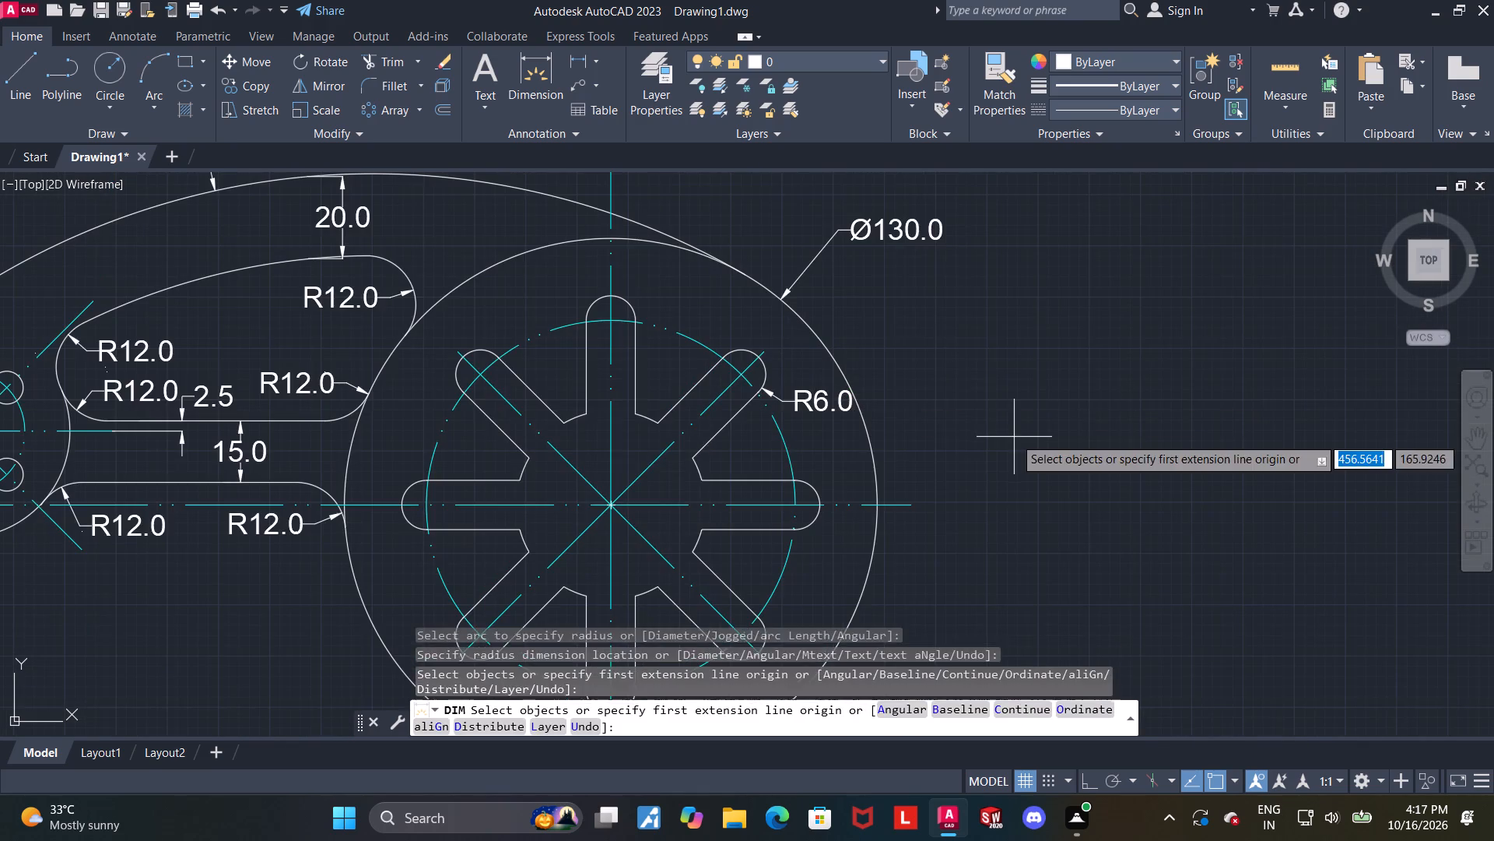
key(Escape)
Add a diameter dimension to the central arc between the left horizontal and lower-left diagonal slots, with its text inside the large circle.
scroll(991, 460, up, 1)
middle_drag(994, 460, 1094, 357)
middle_drag(964, 482, 1148, 308)
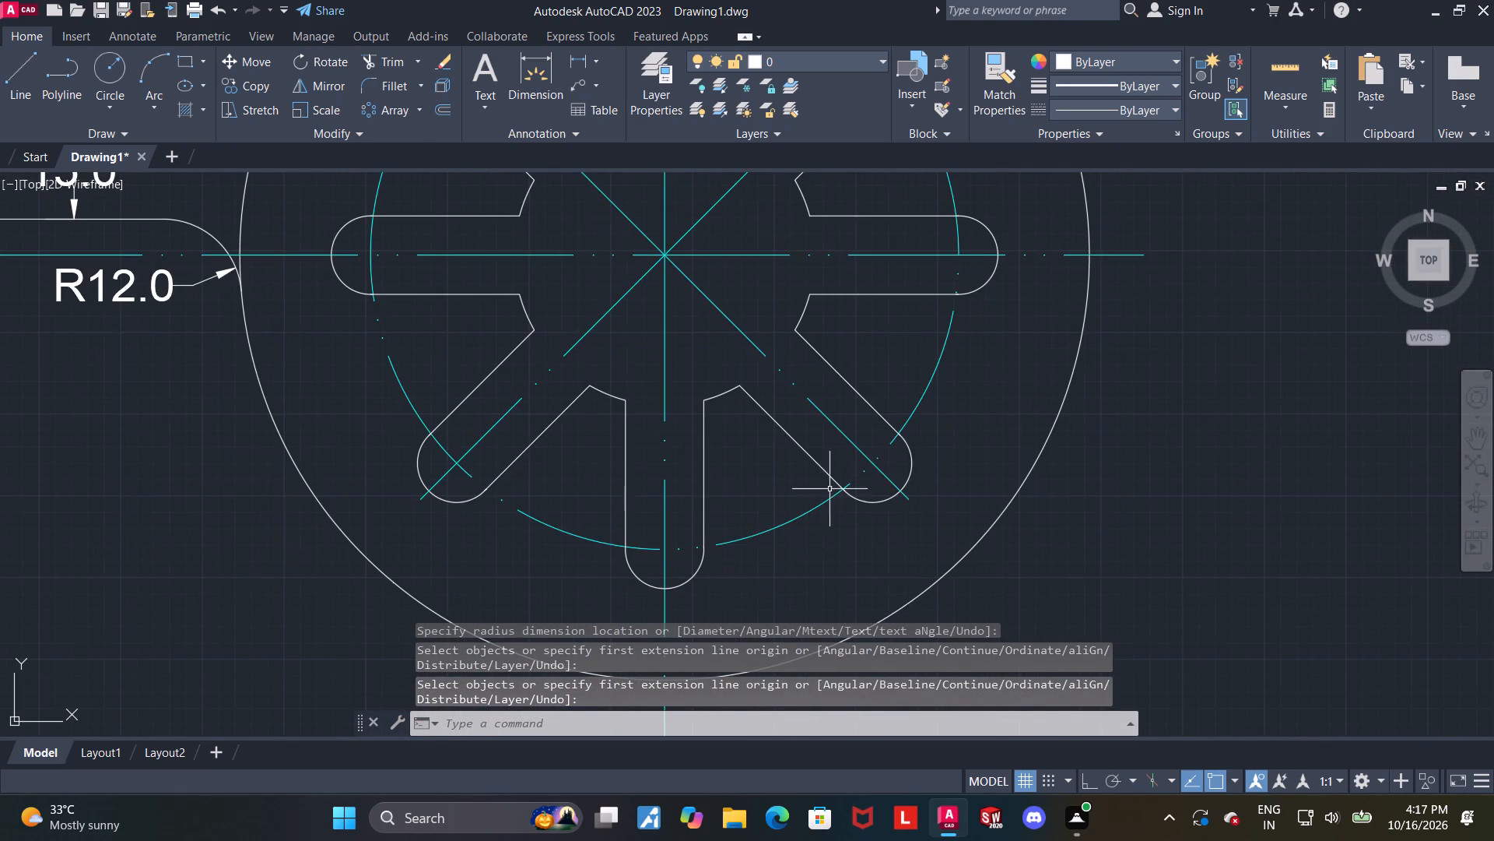
middle_drag(809, 490, 918, 330)
middle_drag(724, 445, 749, 535)
middle_drag(689, 340, 700, 385)
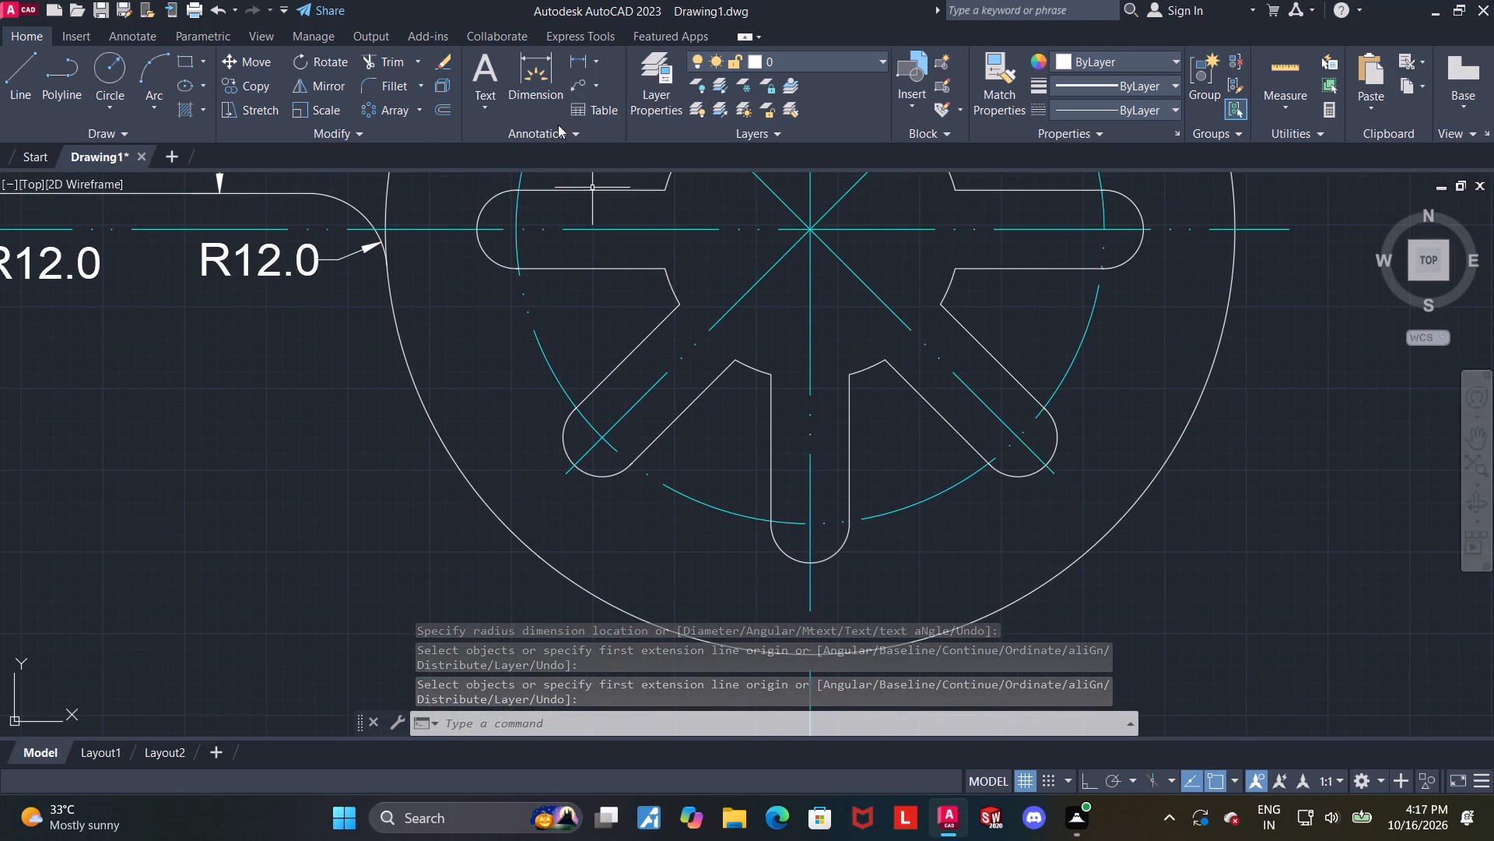
click(536, 72)
scroll(661, 302, up, 2)
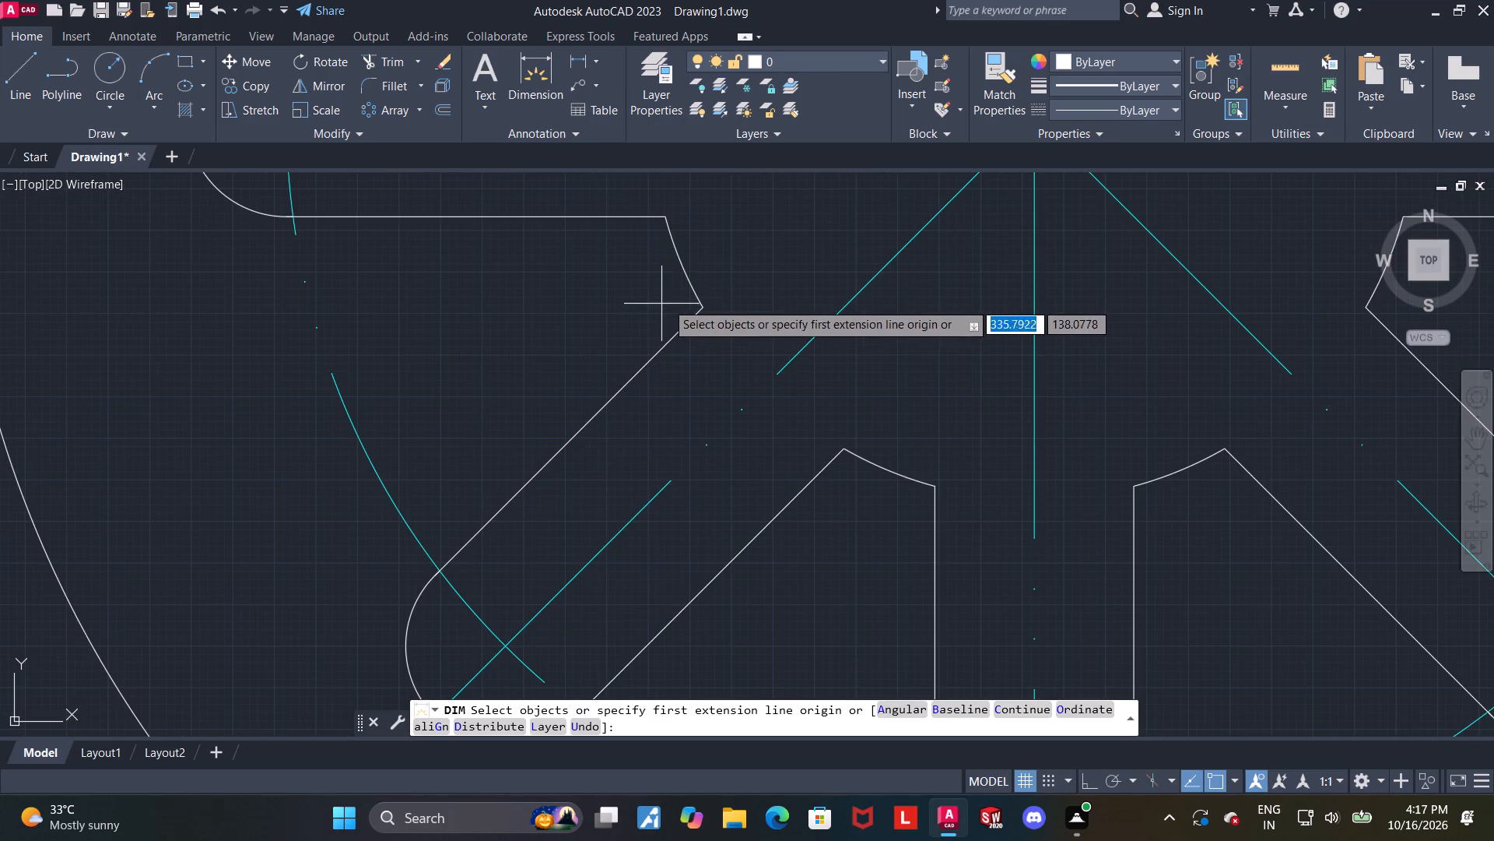
click(690, 293)
scroll(643, 304, down, 2)
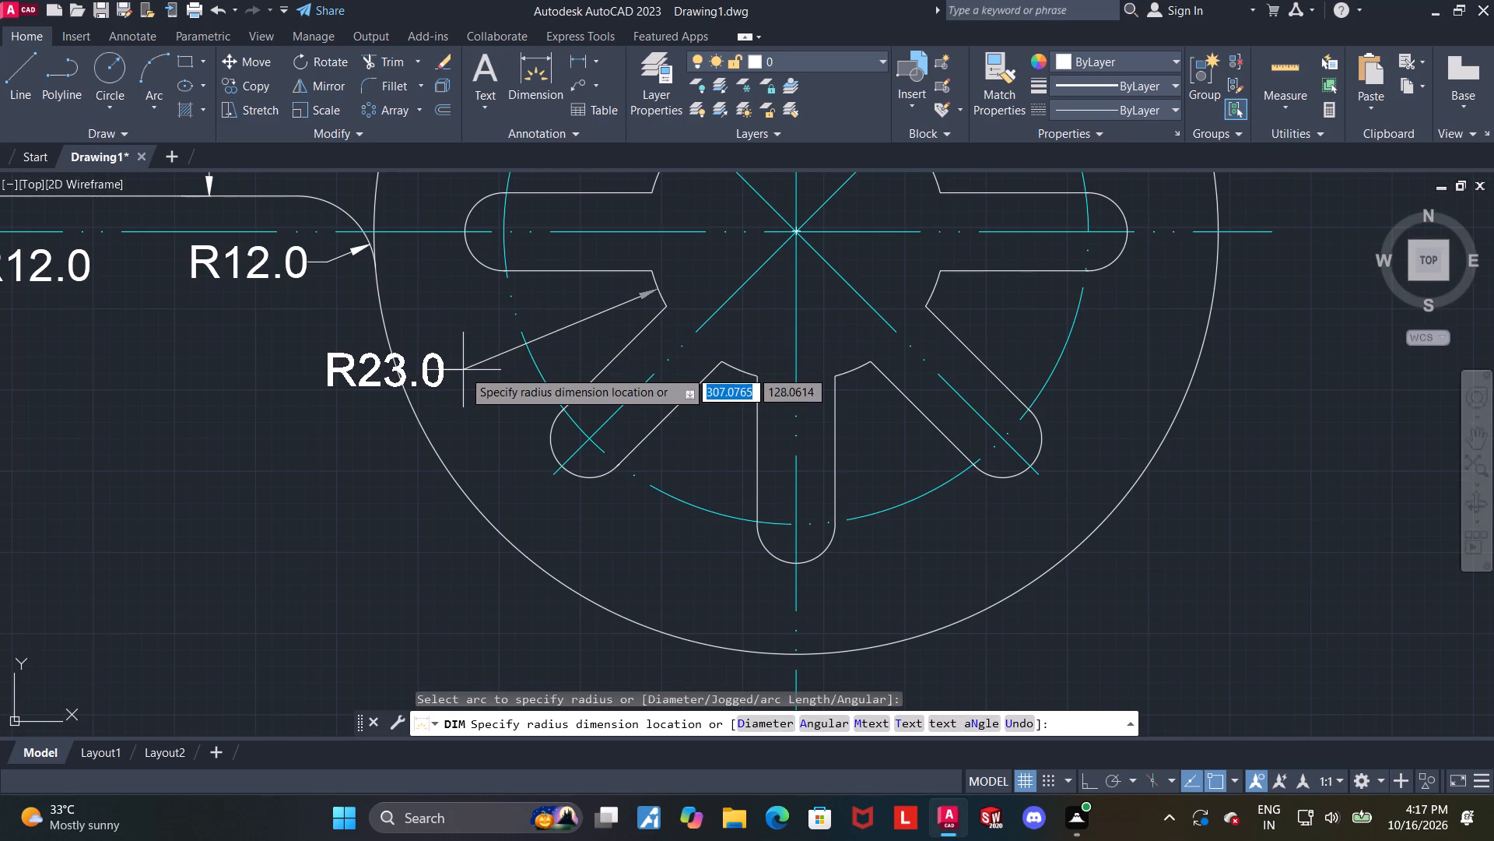
key(d)
key(Return)
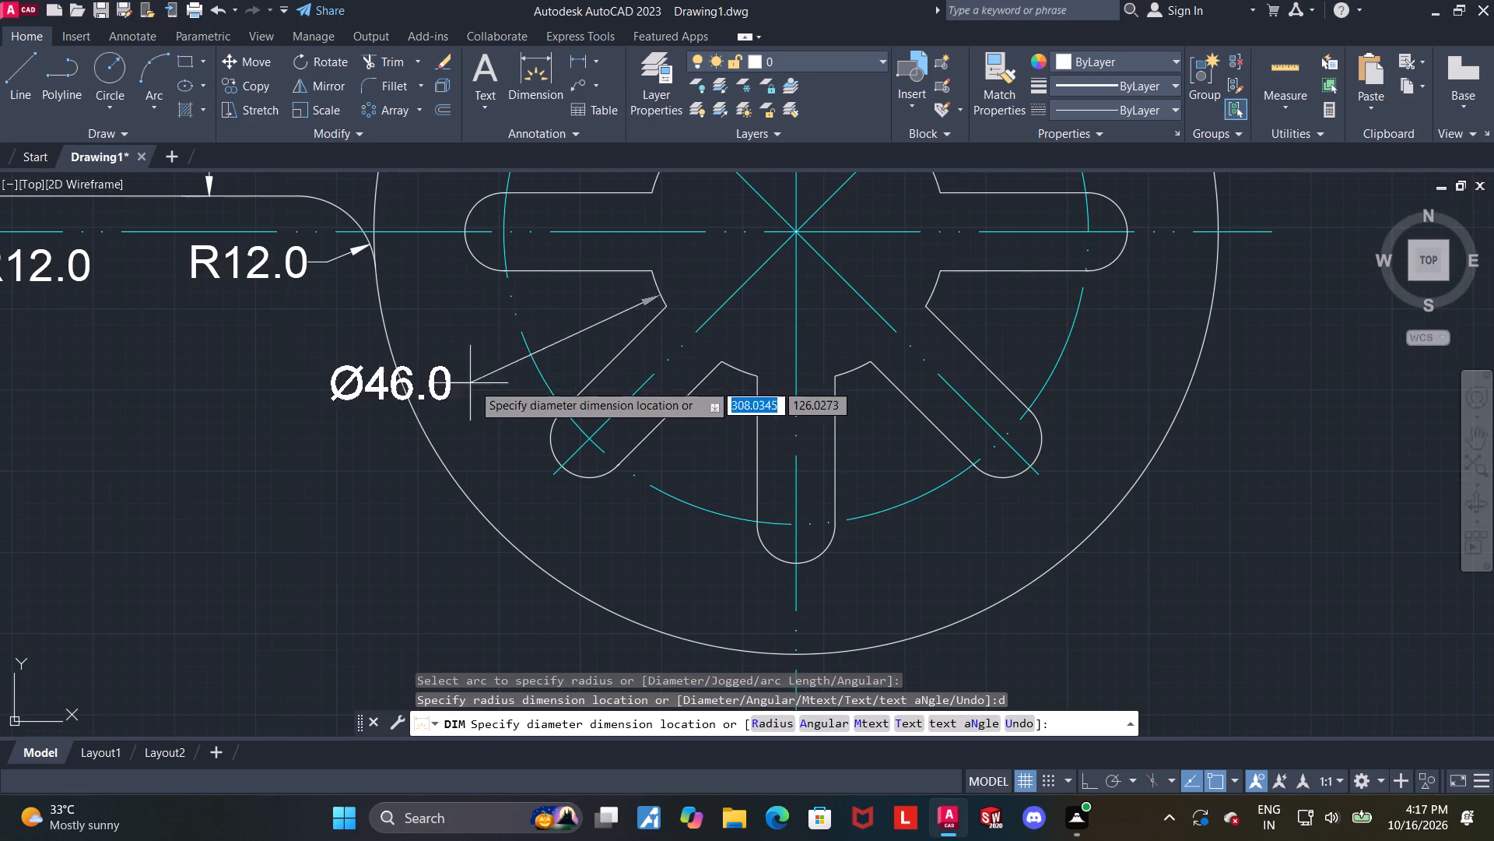
click(549, 356)
scroll(556, 357, down, 2)
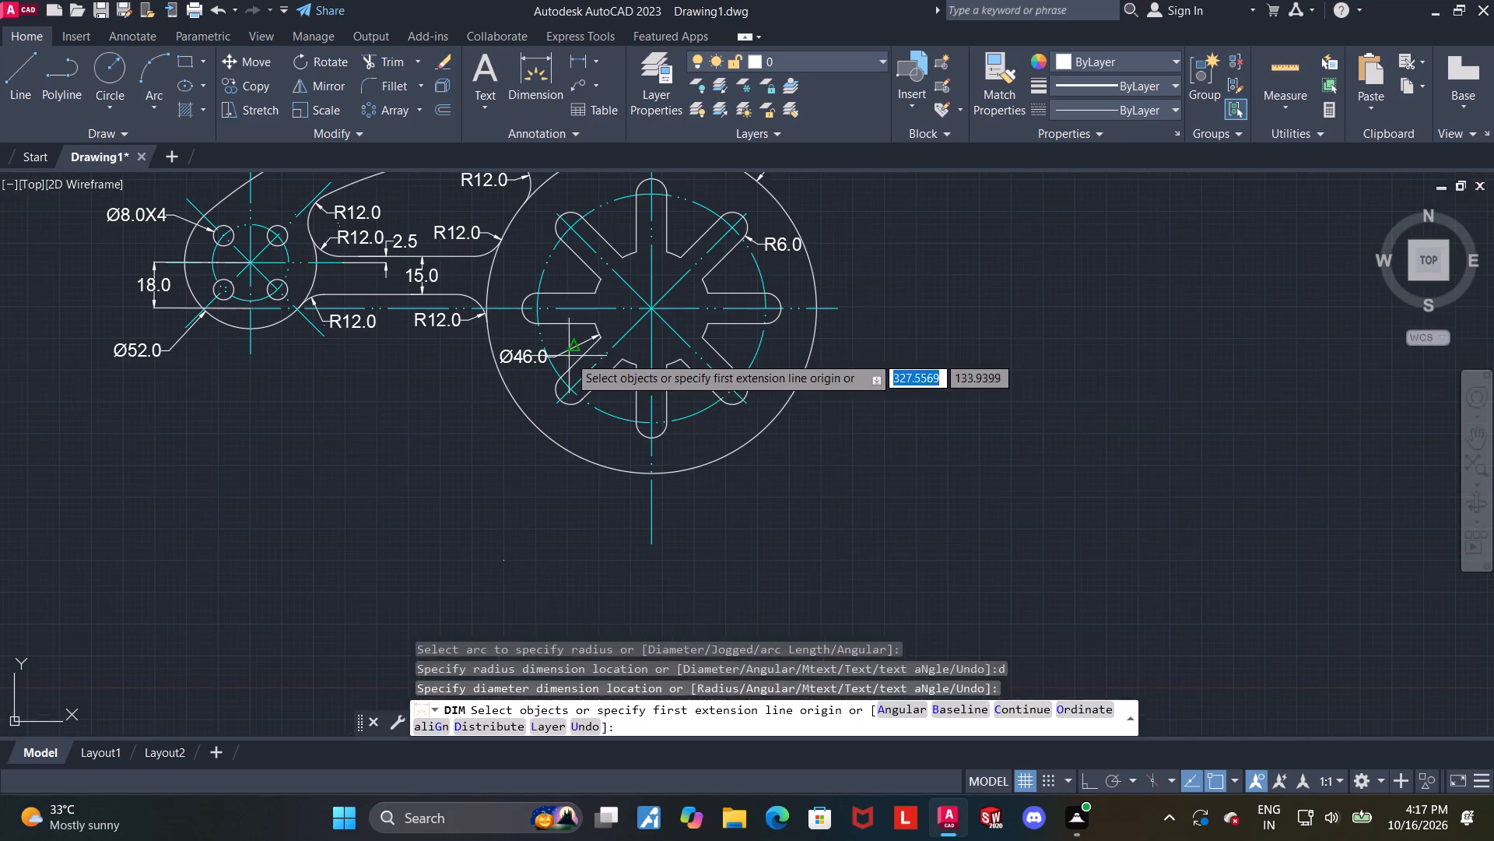
key(Escape)
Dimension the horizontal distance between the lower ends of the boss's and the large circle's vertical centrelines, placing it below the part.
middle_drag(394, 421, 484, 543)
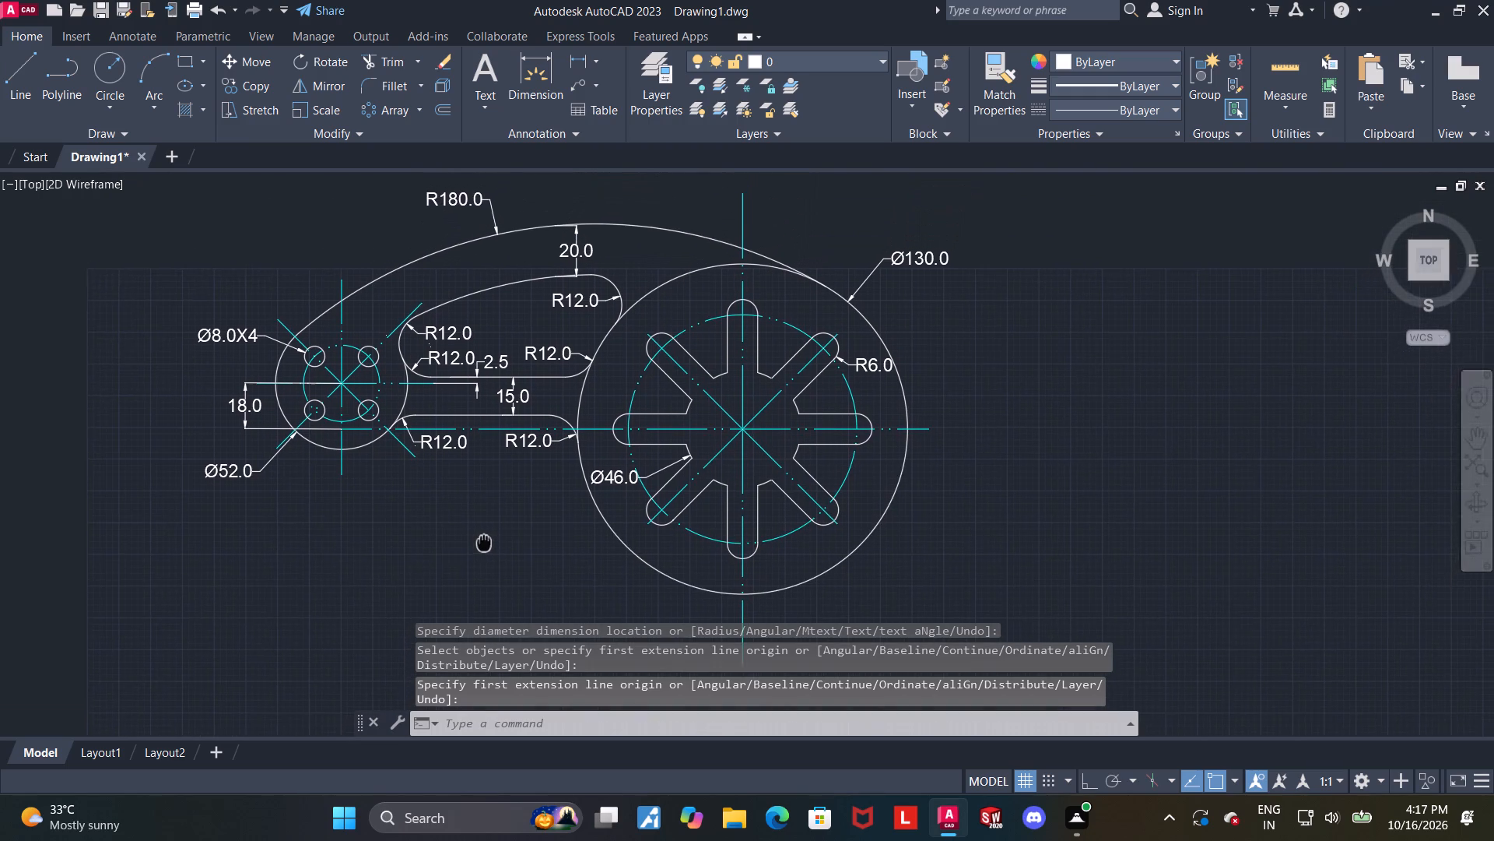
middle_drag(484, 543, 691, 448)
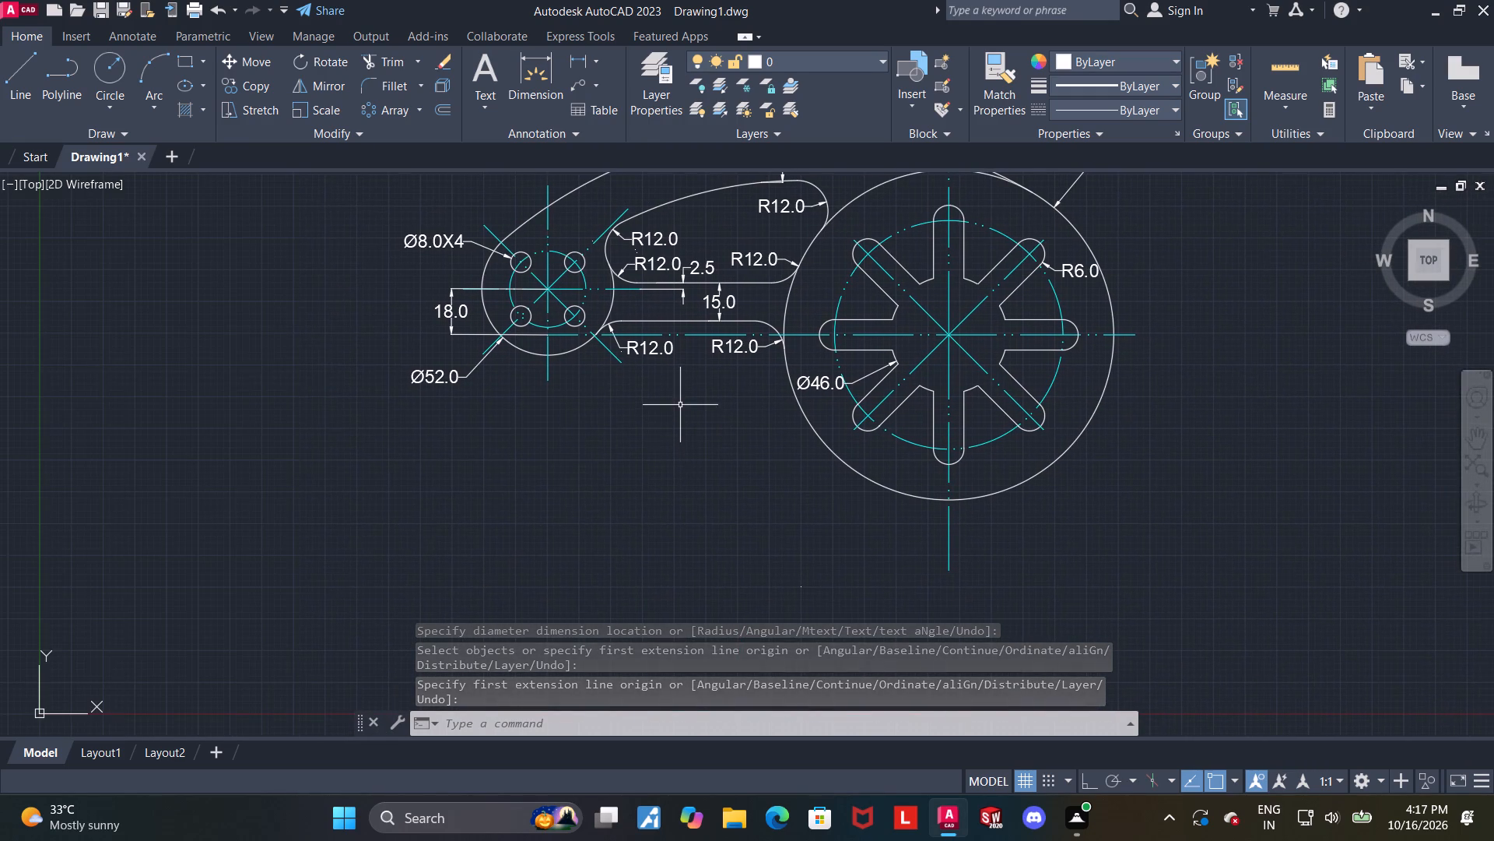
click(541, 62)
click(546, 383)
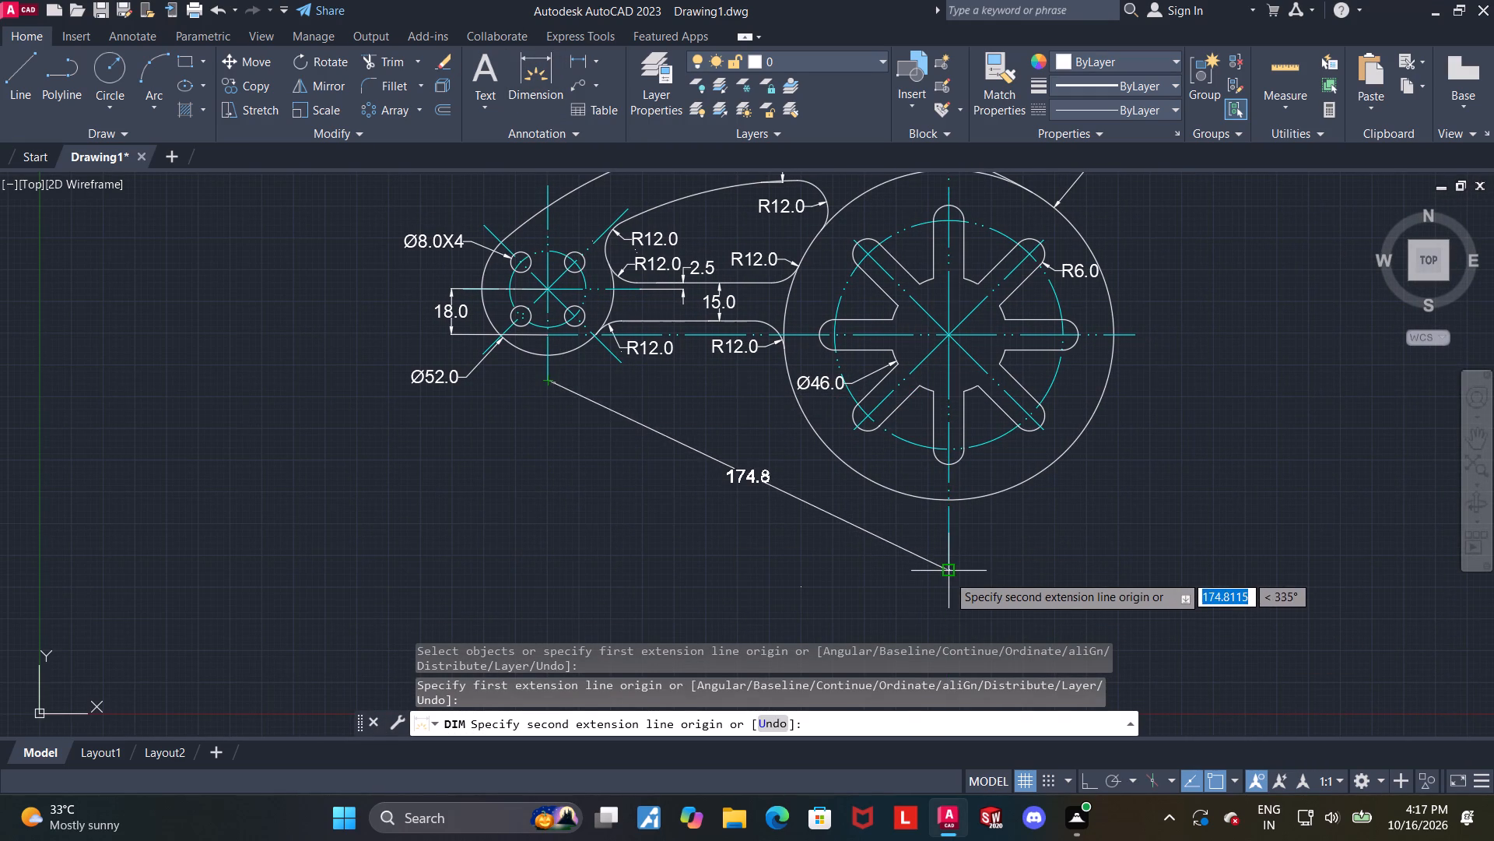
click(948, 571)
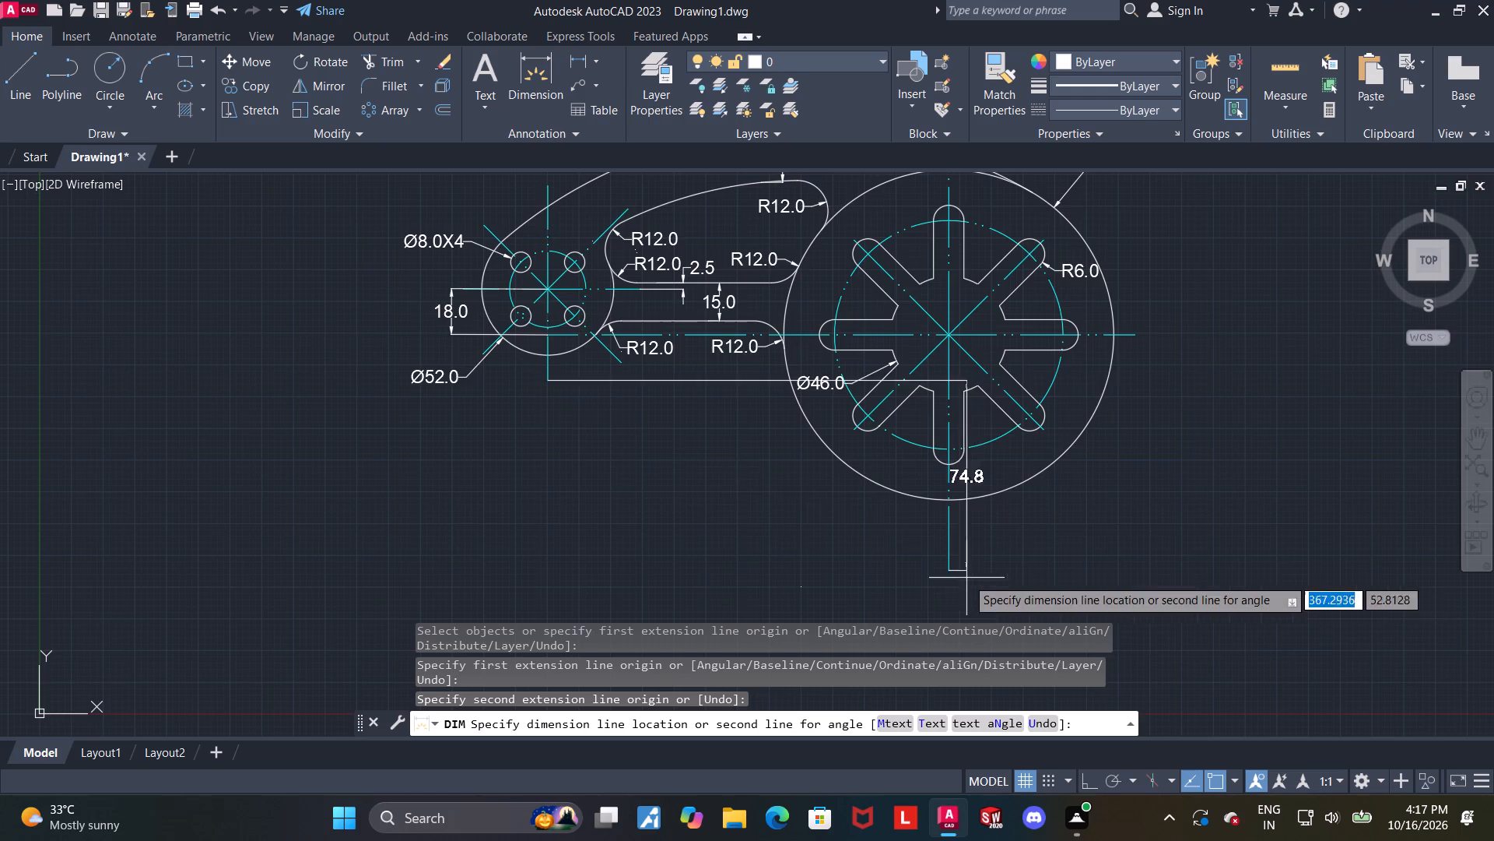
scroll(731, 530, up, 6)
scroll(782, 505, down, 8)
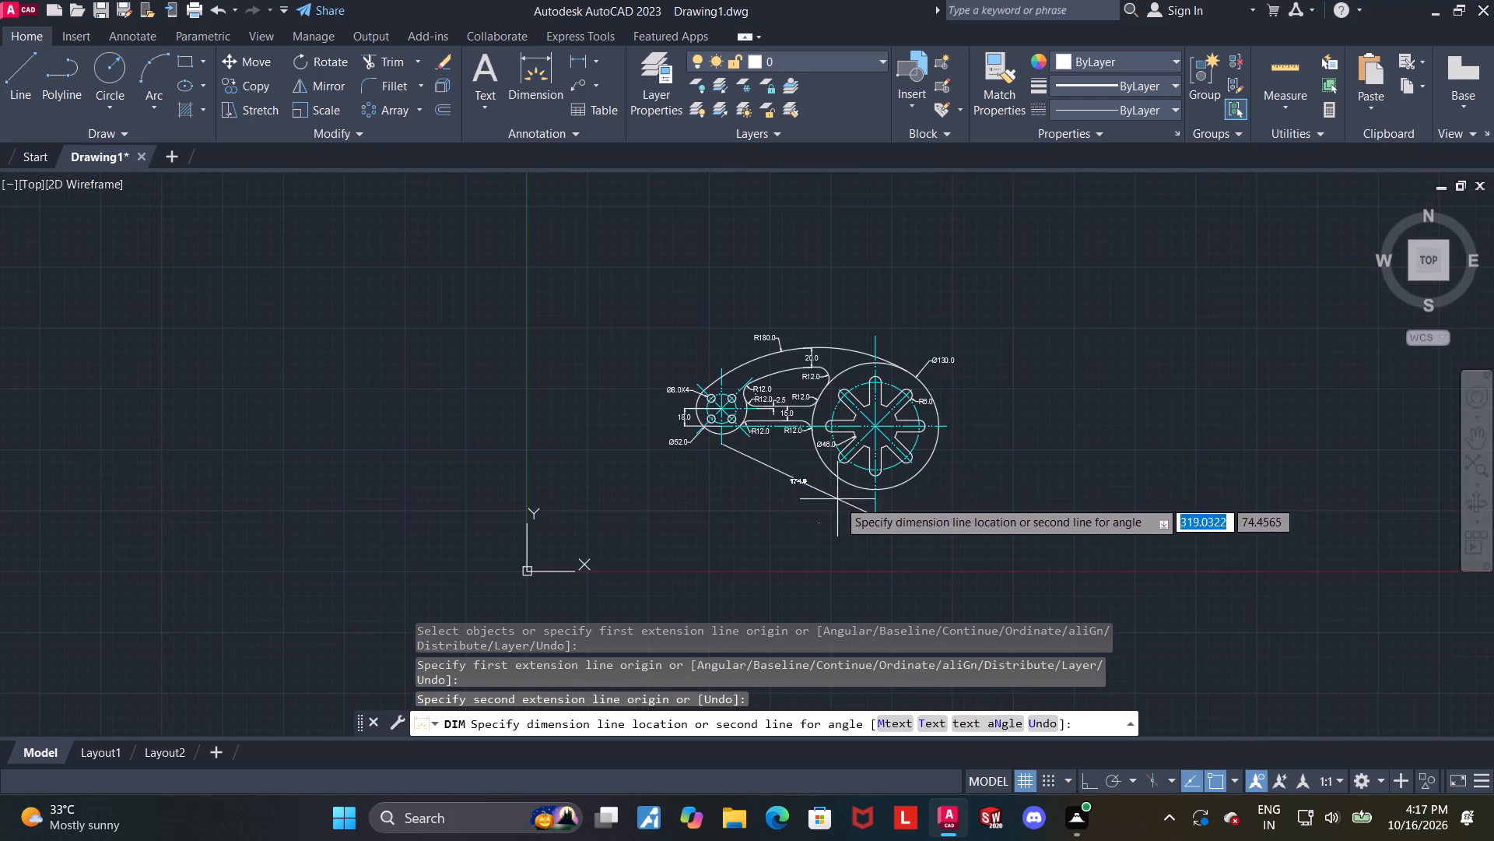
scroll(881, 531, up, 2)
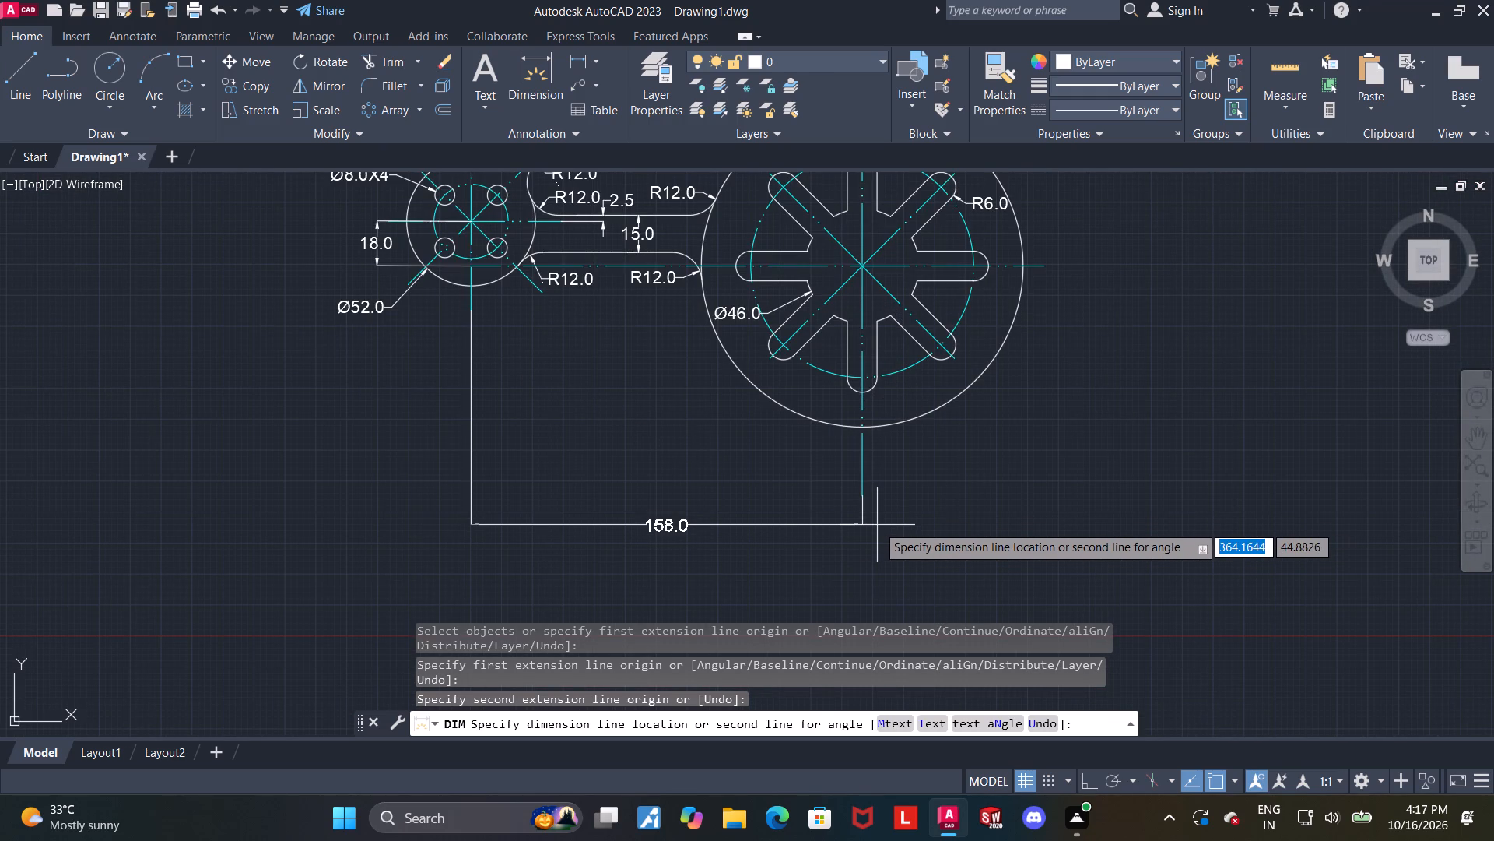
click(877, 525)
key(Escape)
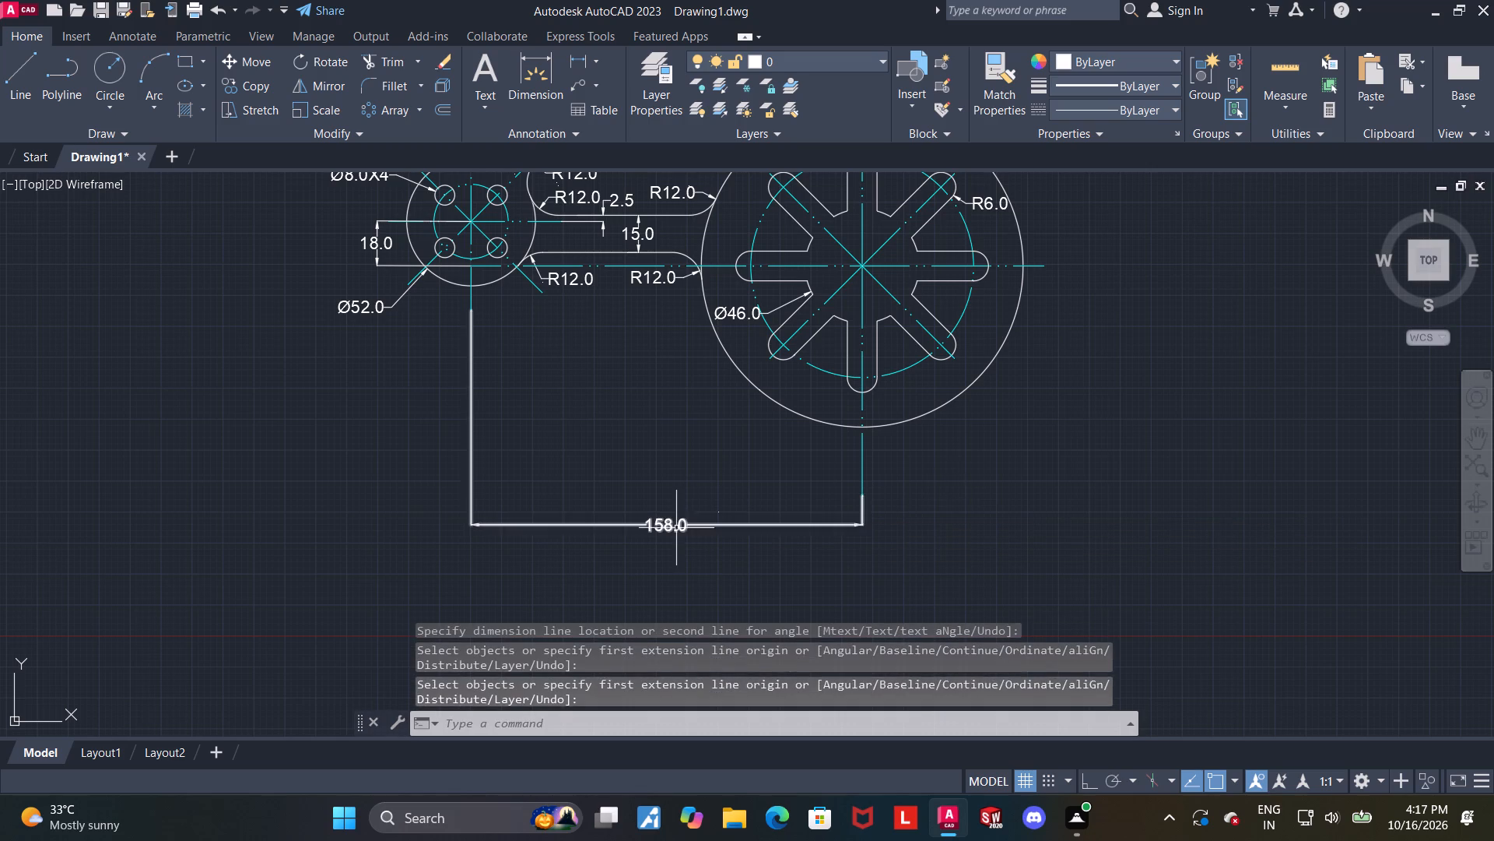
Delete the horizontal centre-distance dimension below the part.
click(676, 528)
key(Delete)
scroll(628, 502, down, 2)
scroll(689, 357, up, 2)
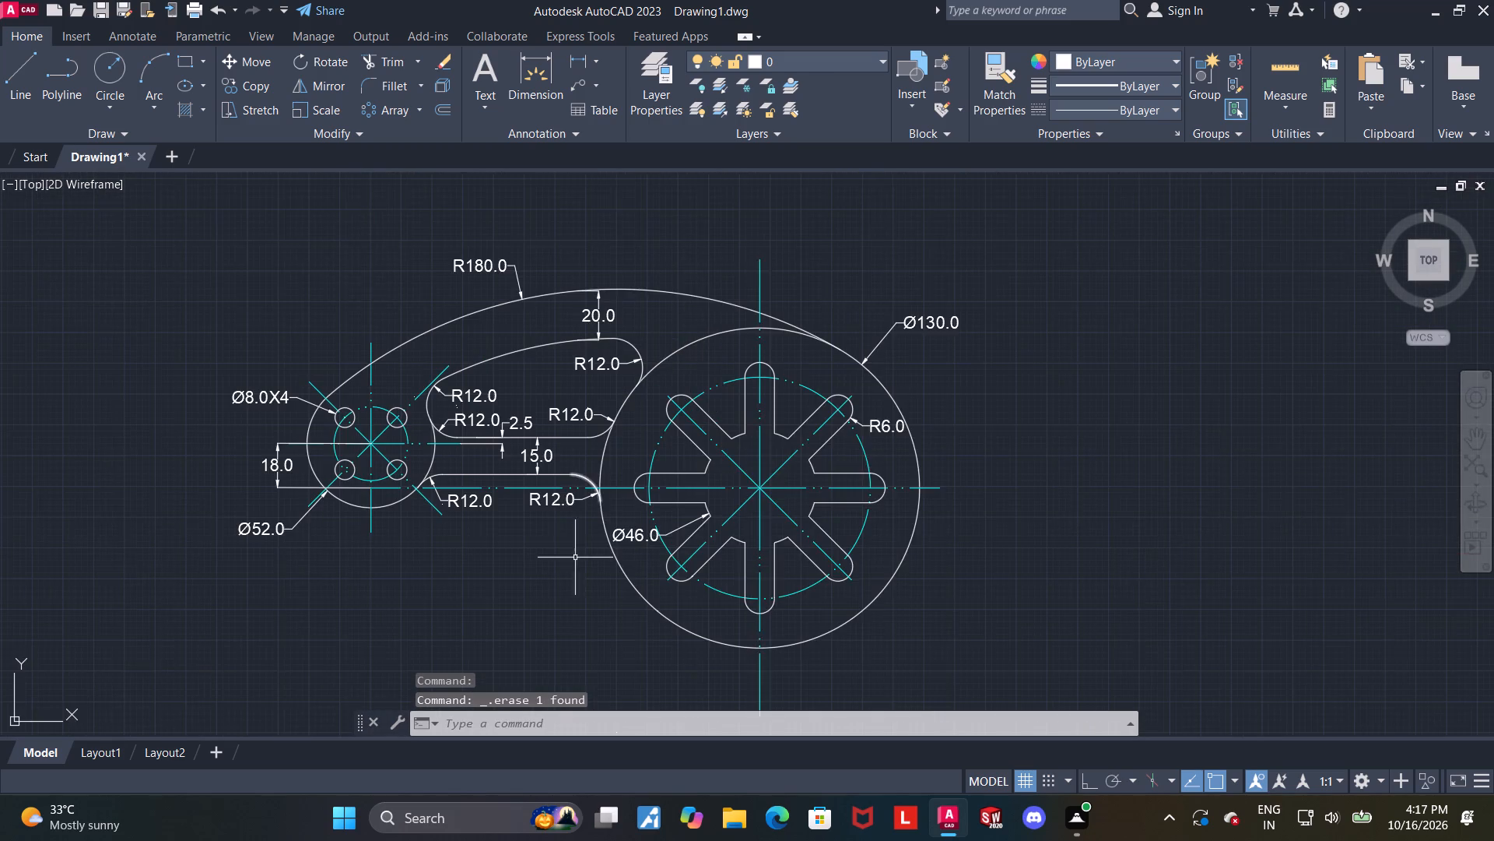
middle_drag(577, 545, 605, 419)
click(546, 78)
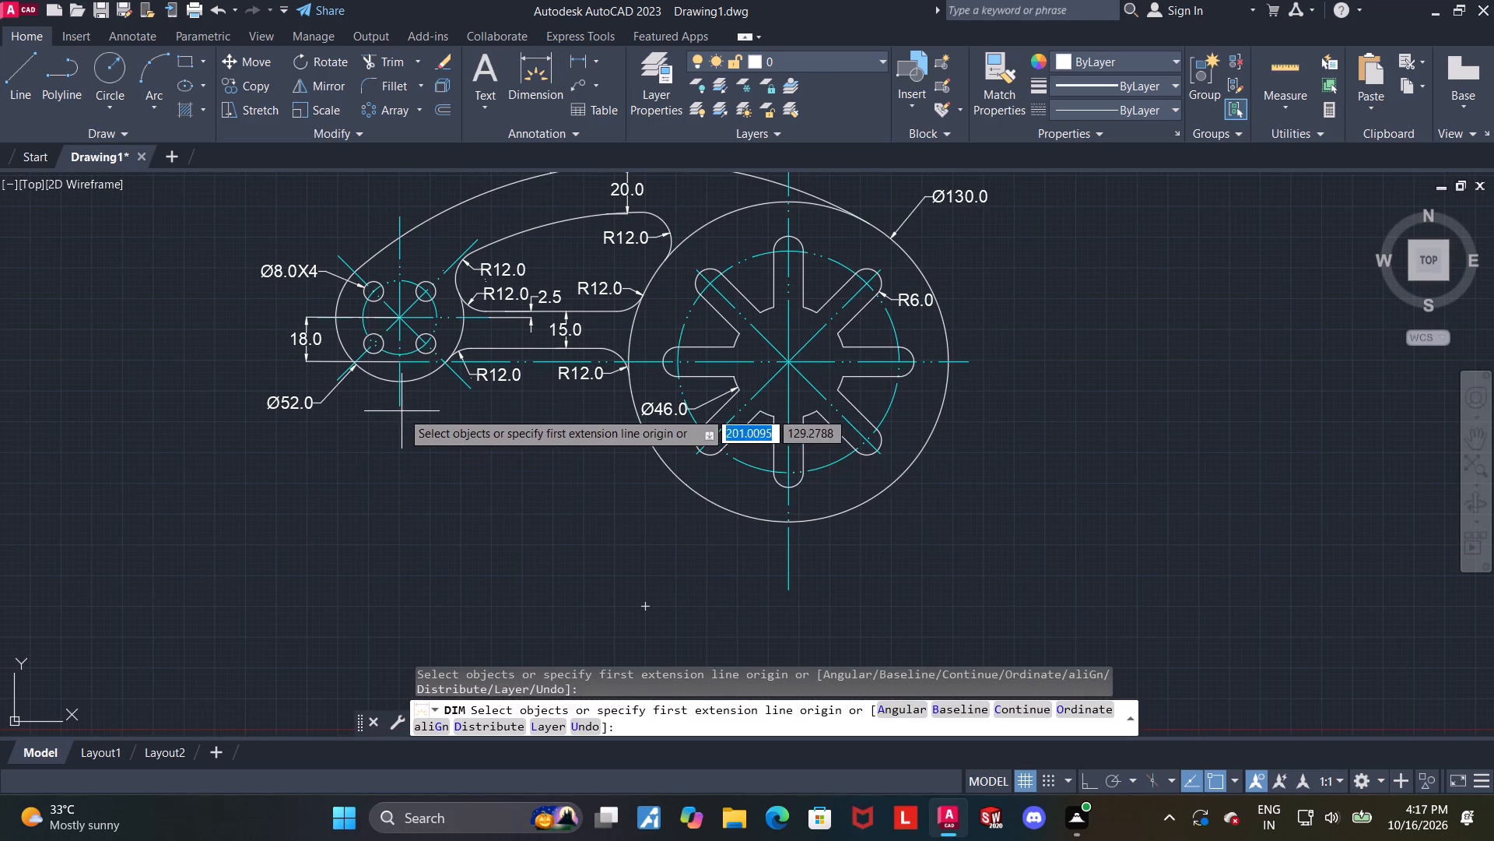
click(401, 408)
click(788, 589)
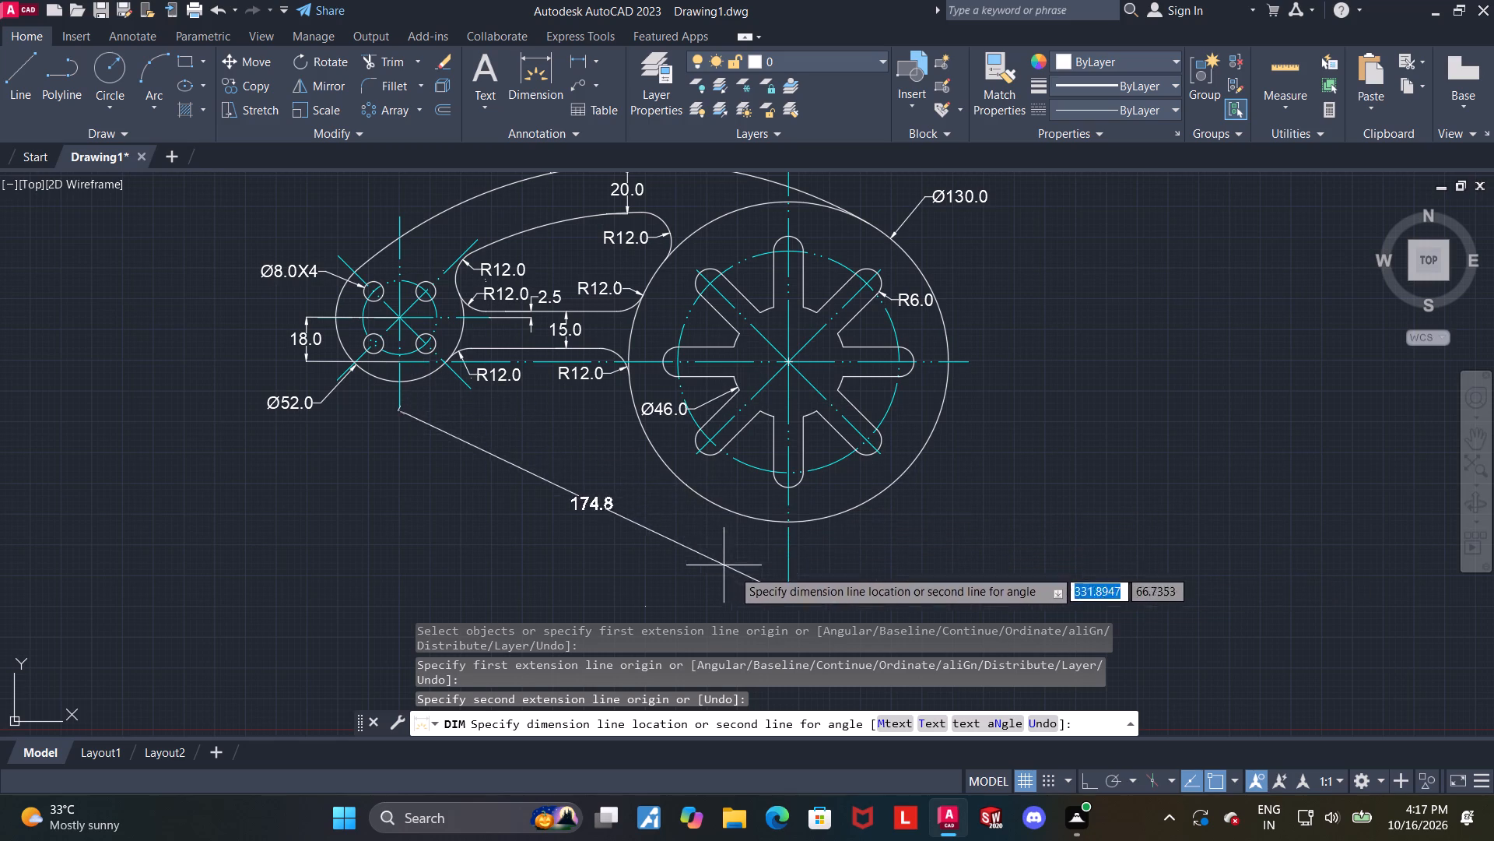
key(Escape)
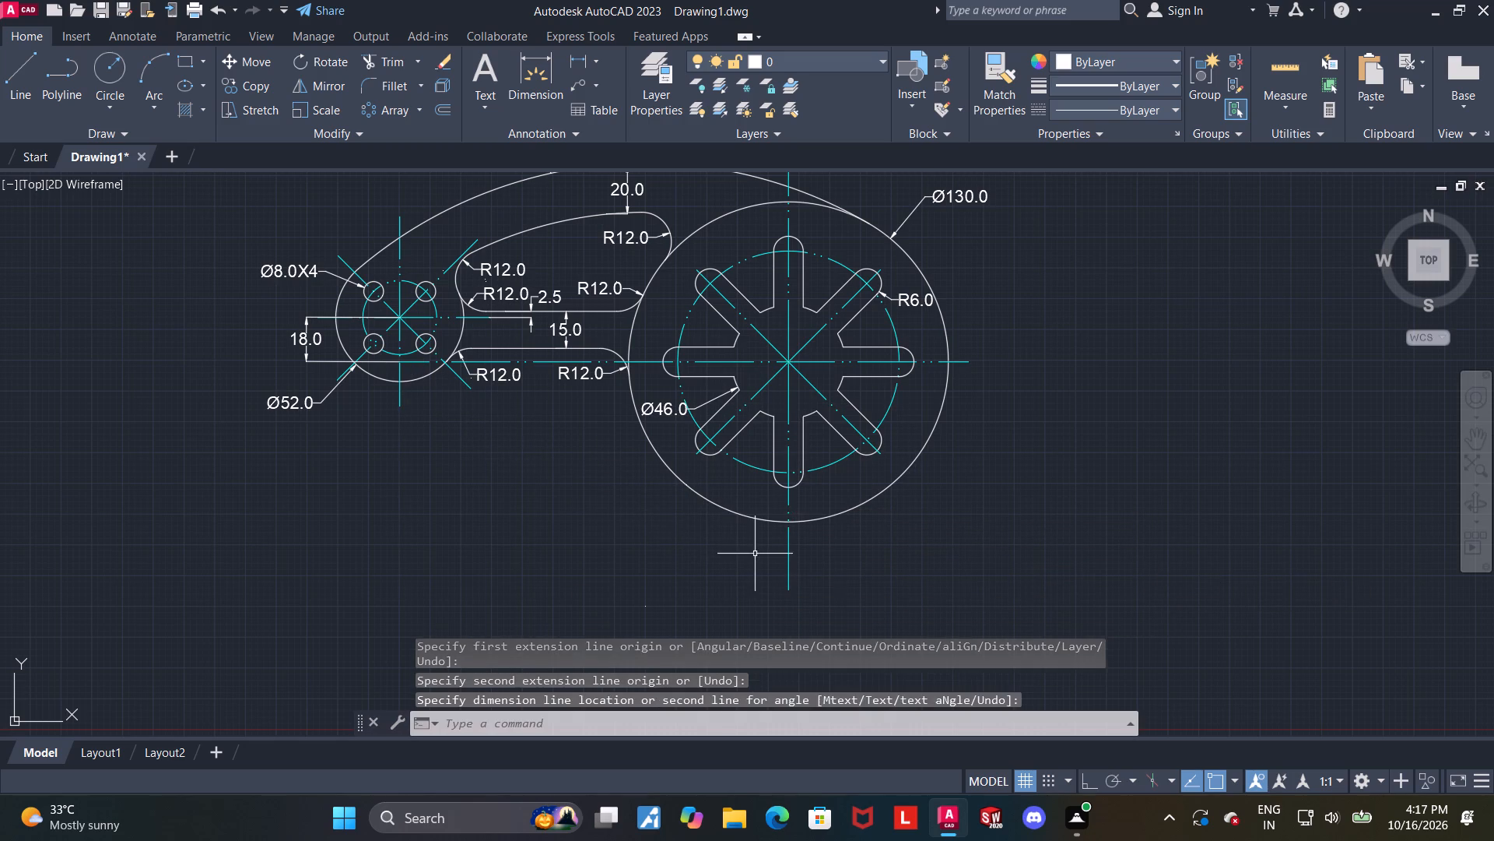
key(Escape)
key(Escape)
Dimension the horizontal distance from the 130-diameter circle's bottom point to the boss centreline's lower end, placing the dimension line below the circle.
click(538, 86)
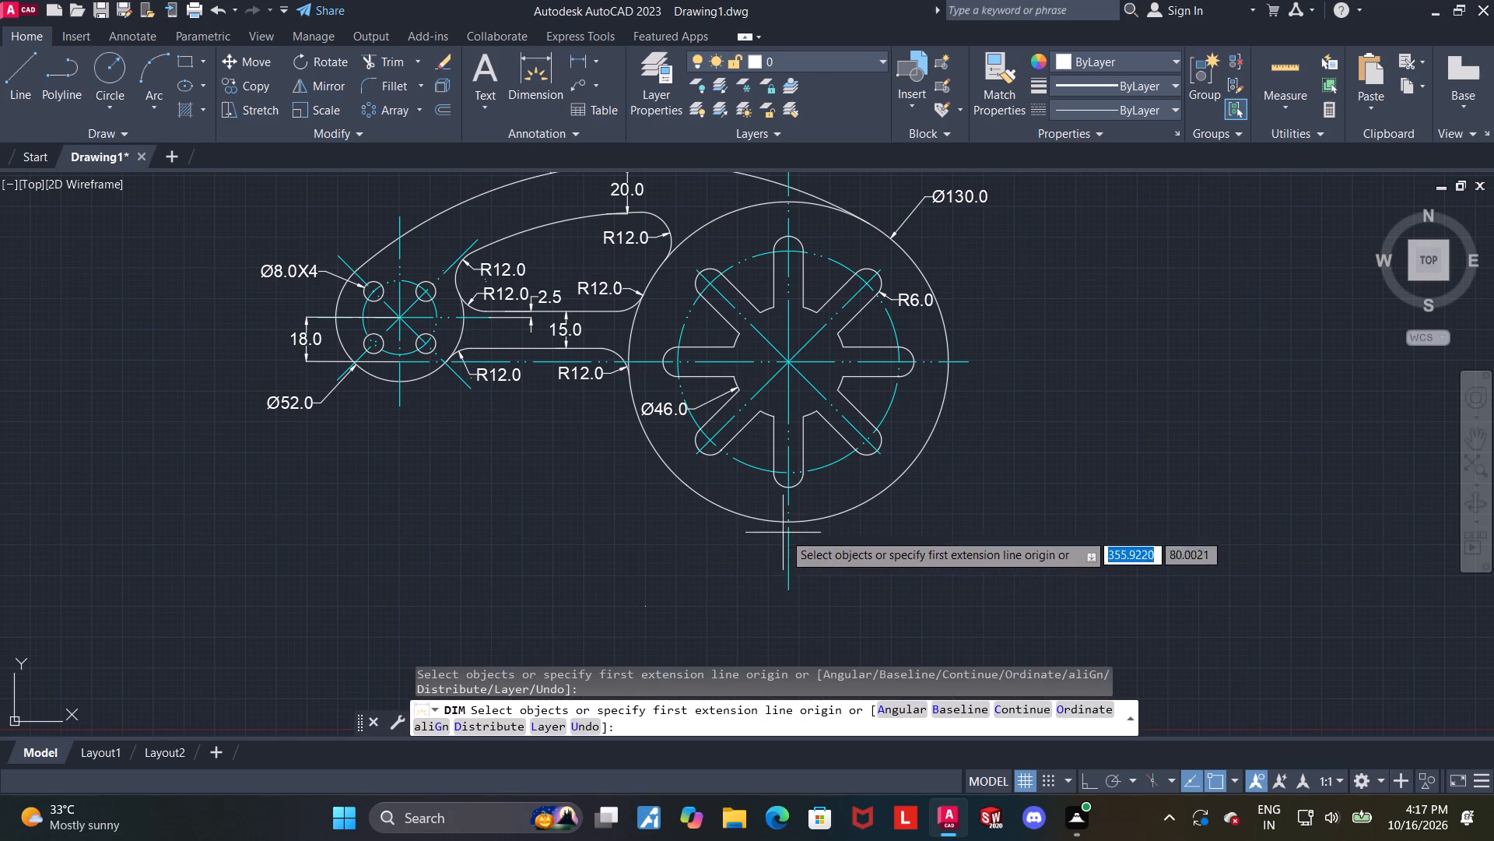
scroll(783, 526, up, 1)
click(790, 523)
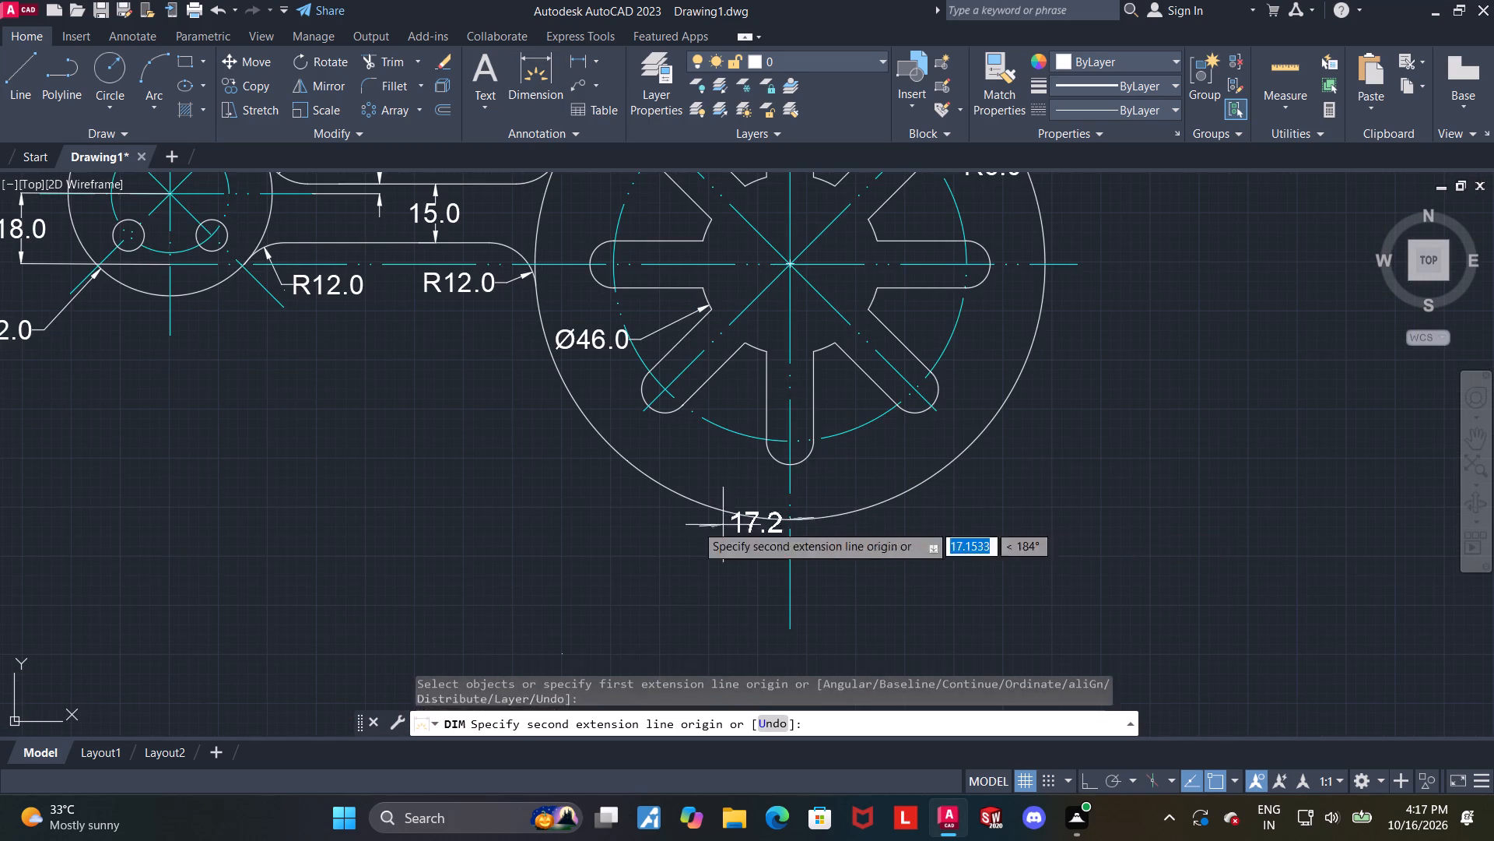
click(169, 336)
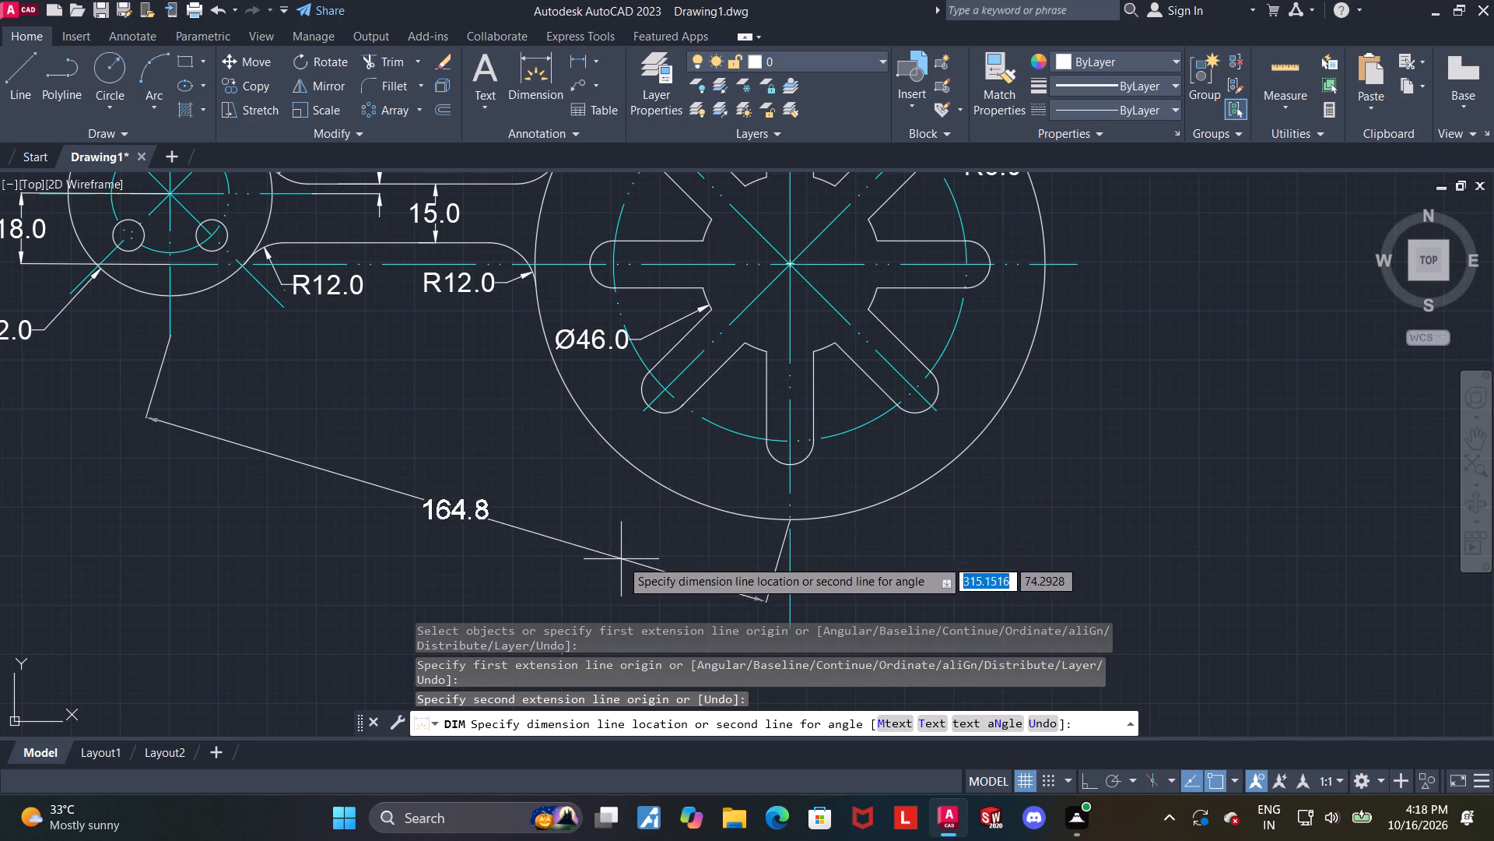
click(862, 596)
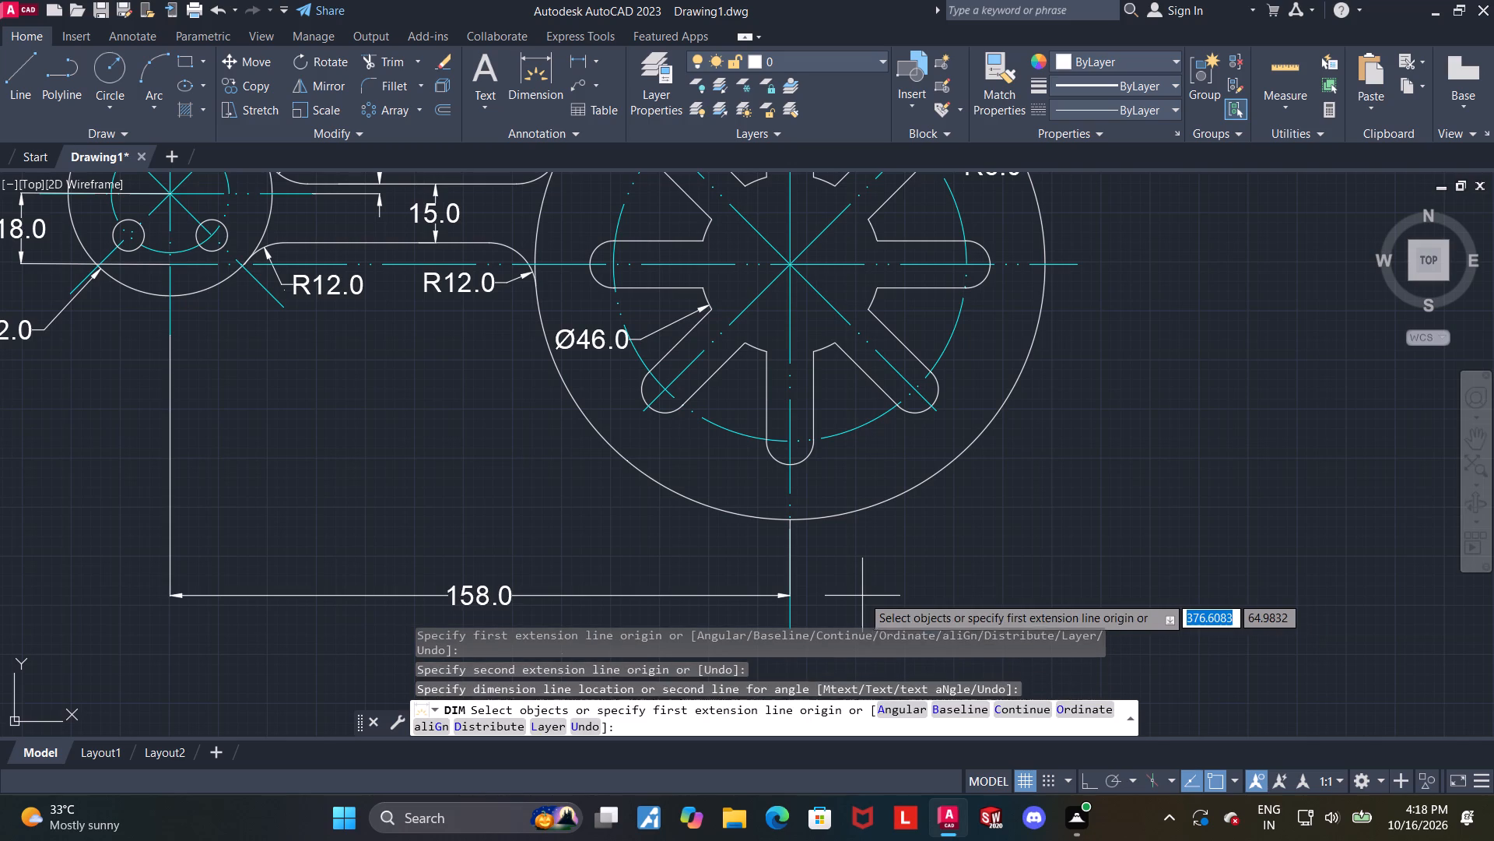
scroll(943, 530, down, 1)
key(Escape)
key(Escape)
Review the whole drawing, checking the boss, arm and slotted circle for missing geometry or dimensions.
middle_drag(938, 519, 1229, 508)
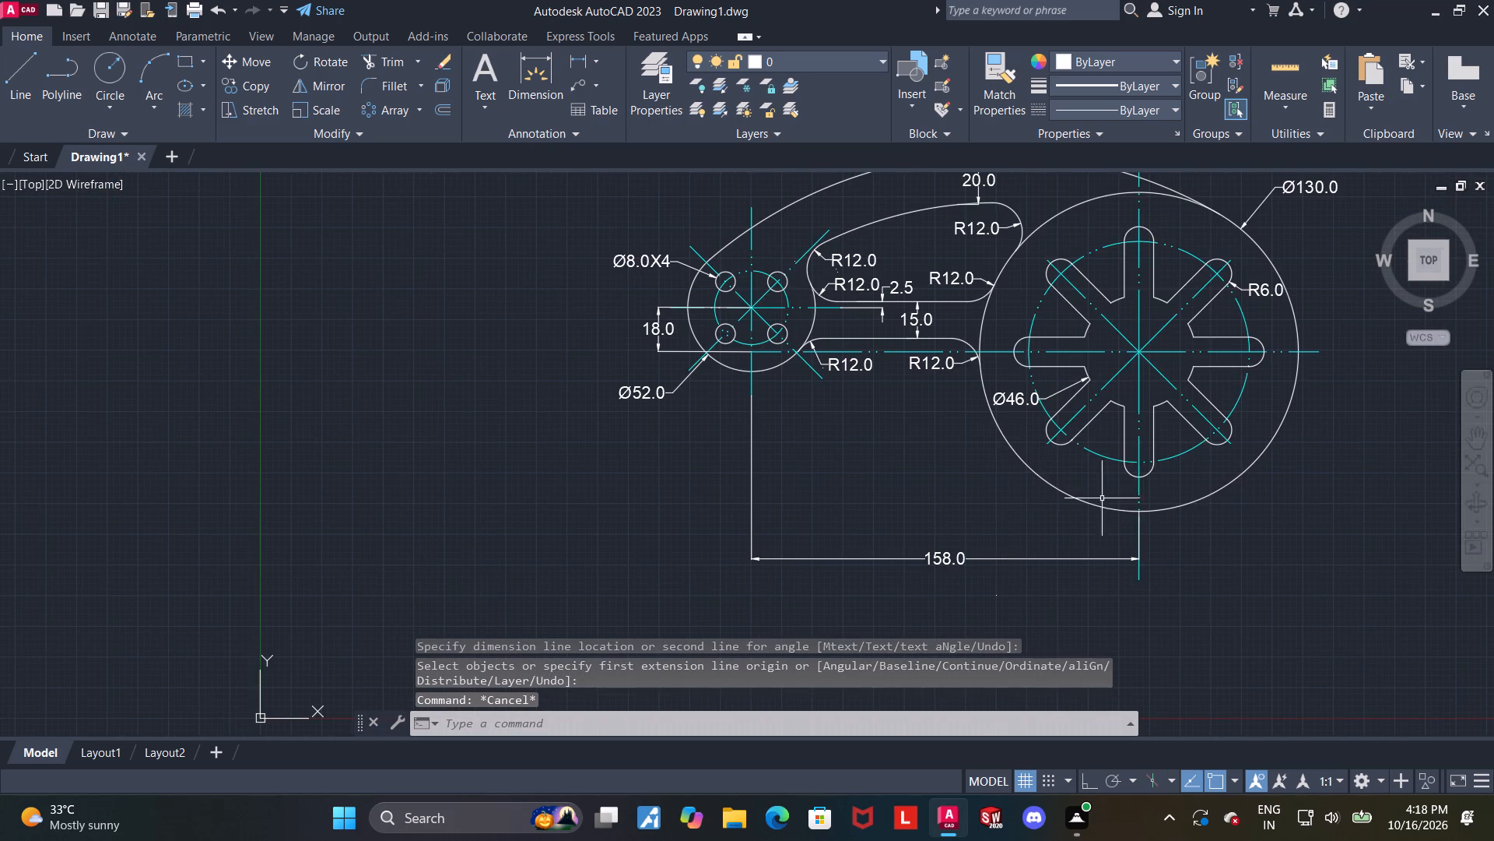
middle_drag(1095, 497, 1126, 545)
middle_click(1085, 491)
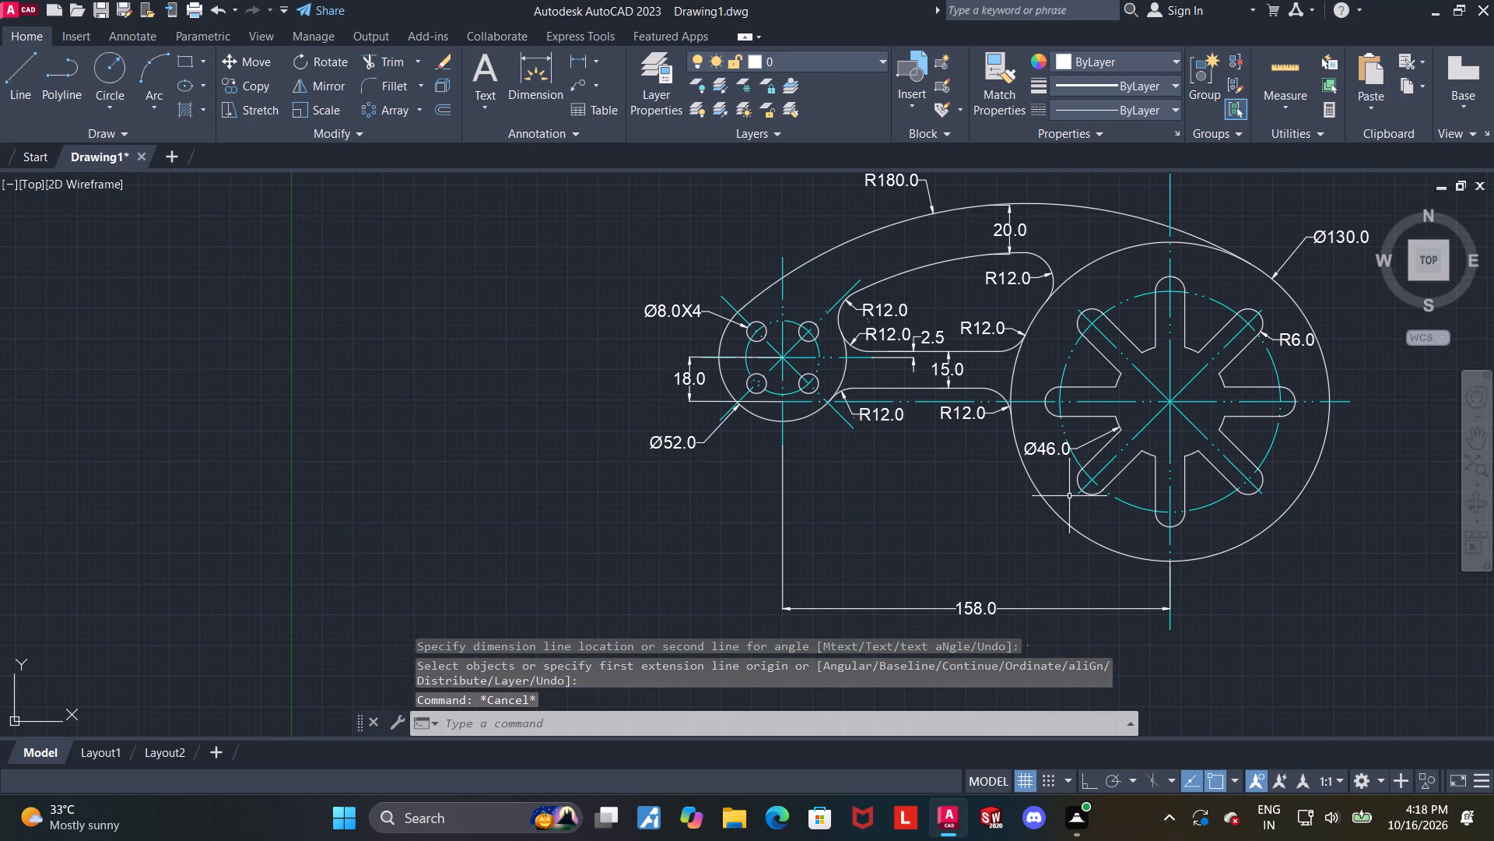
middle_drag(987, 492, 921, 497)
middle_drag(910, 497, 806, 548)
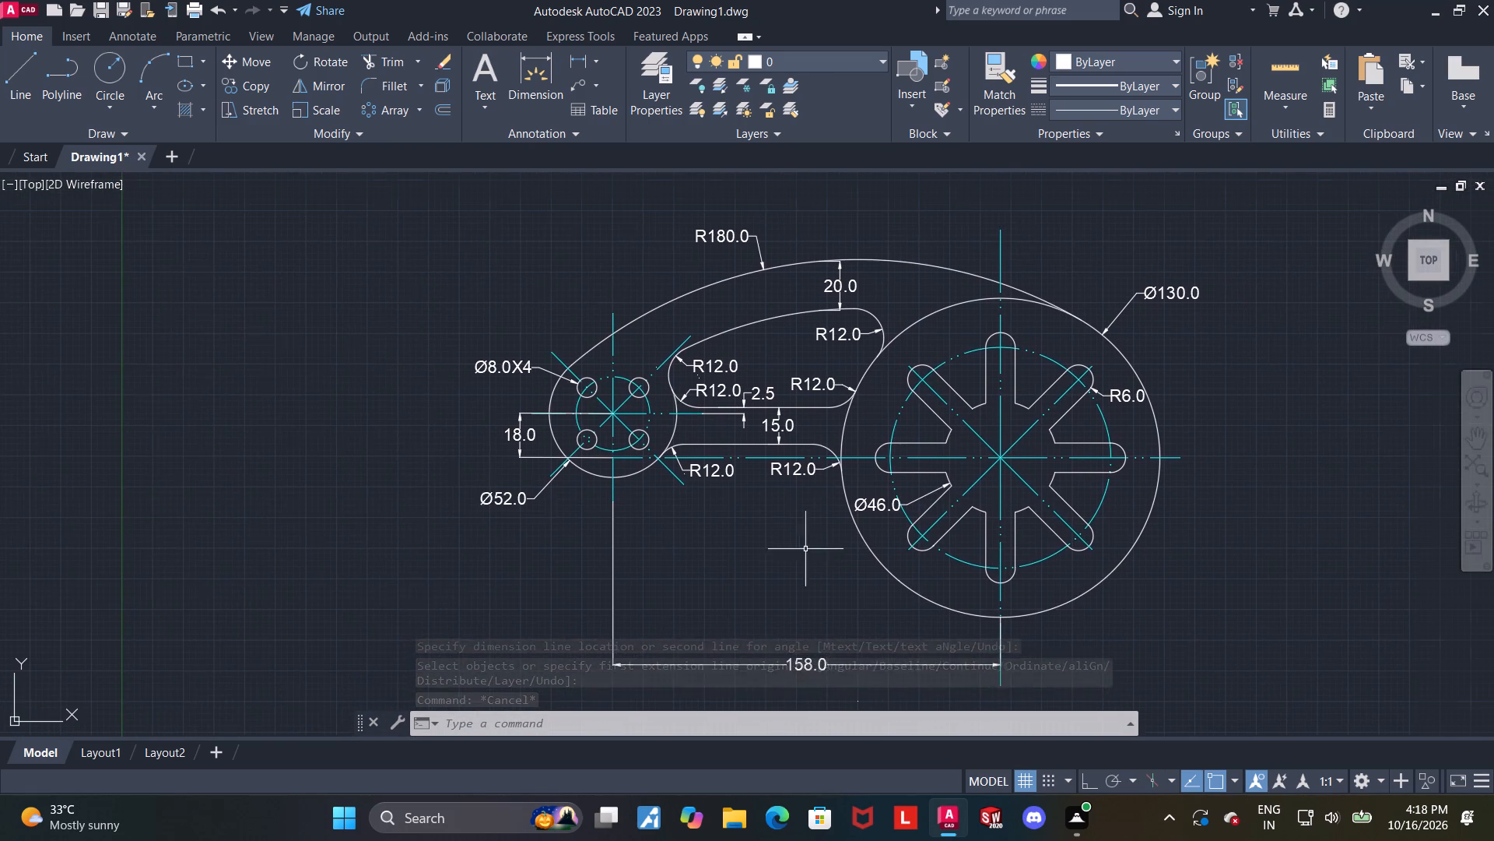
scroll(764, 481, up, 1)
middle_drag(678, 491, 633, 531)
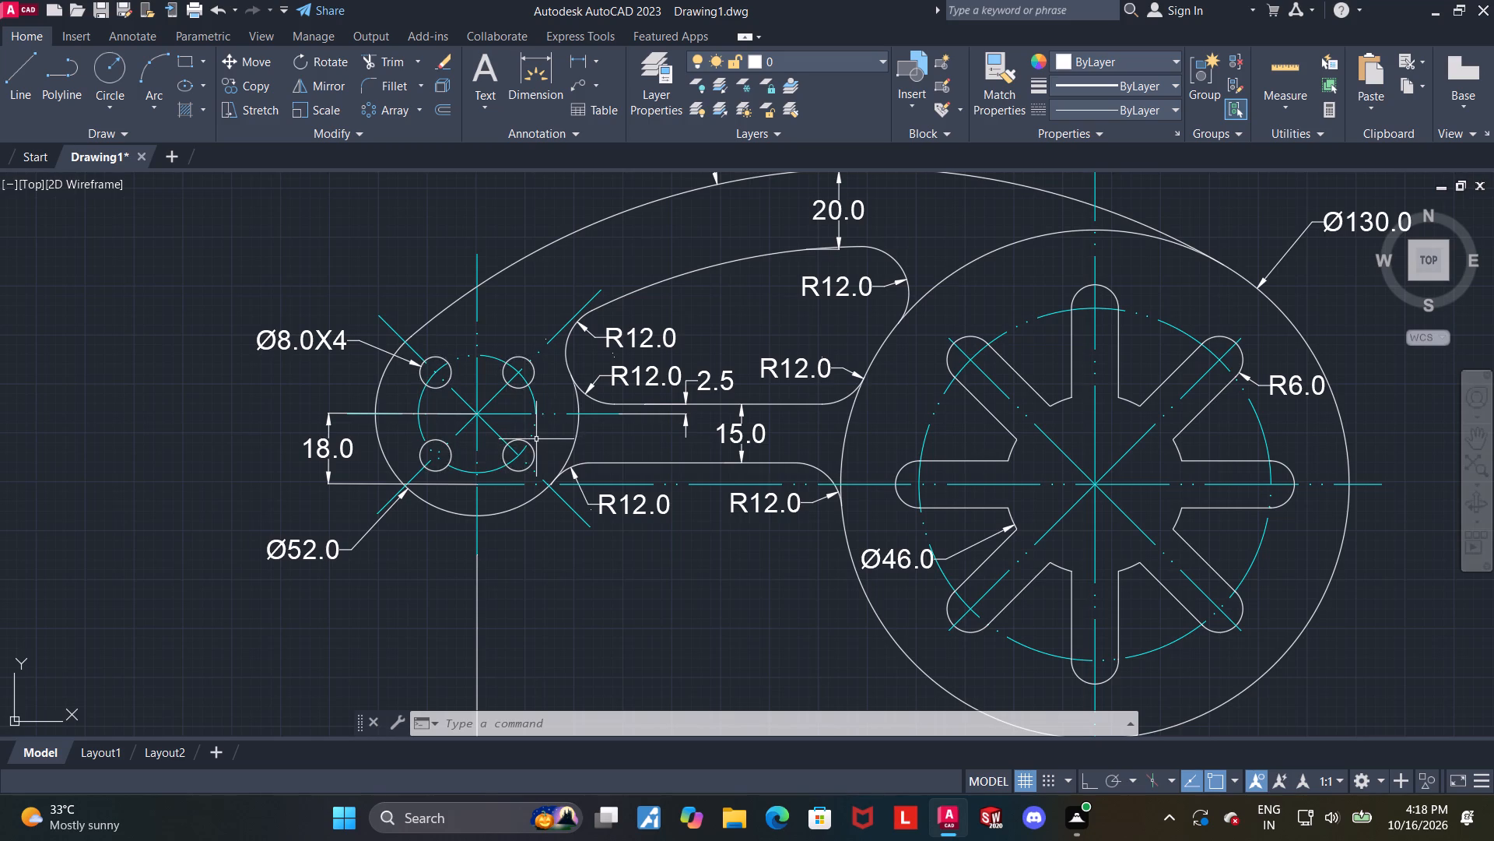
scroll(534, 440, down, 1)
middle_drag(672, 474, 549, 506)
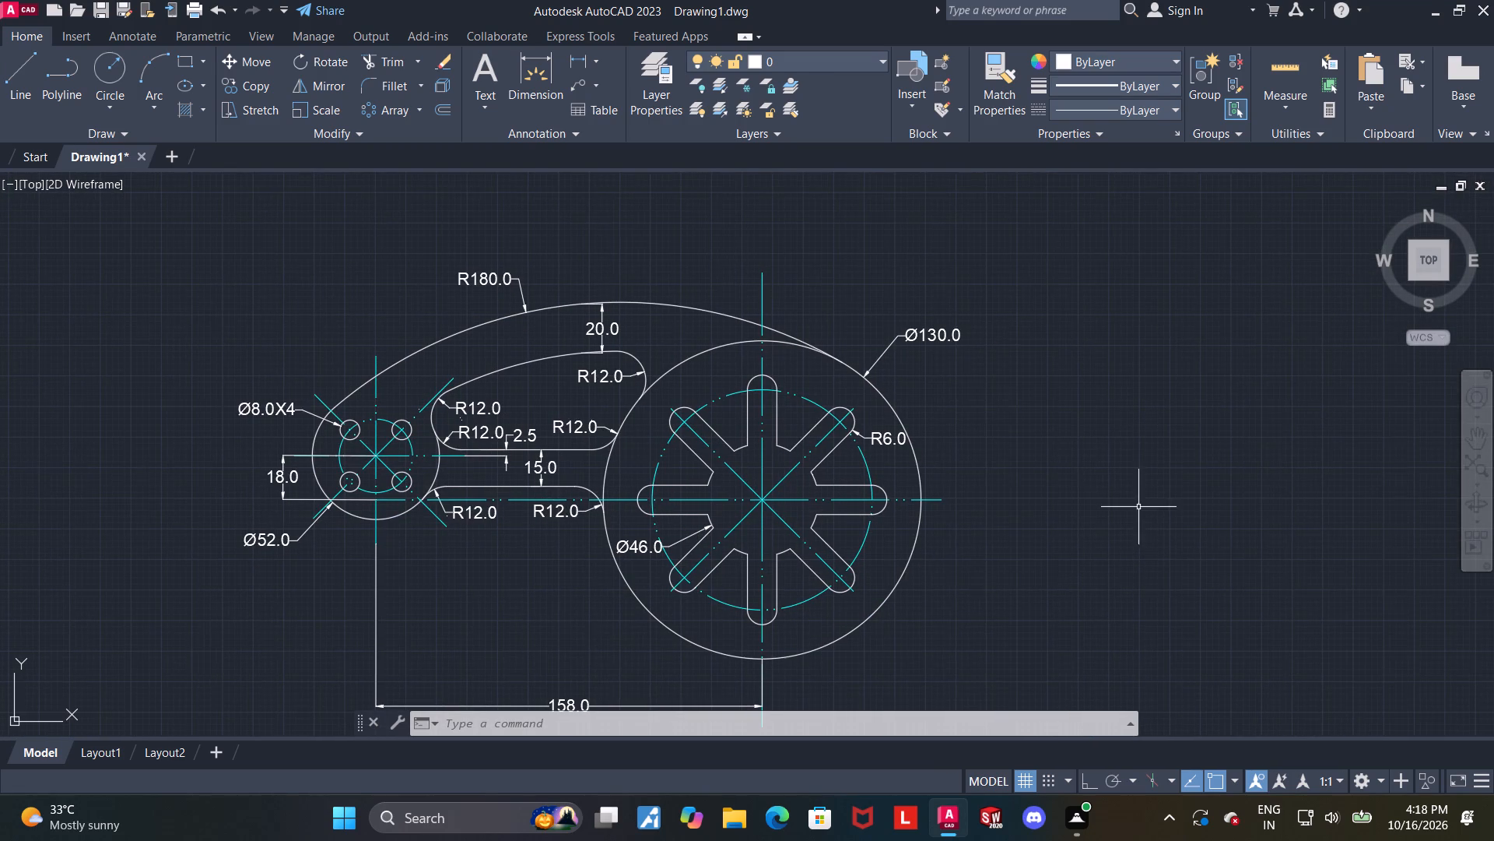
middle_drag(1115, 507, 1211, 453)
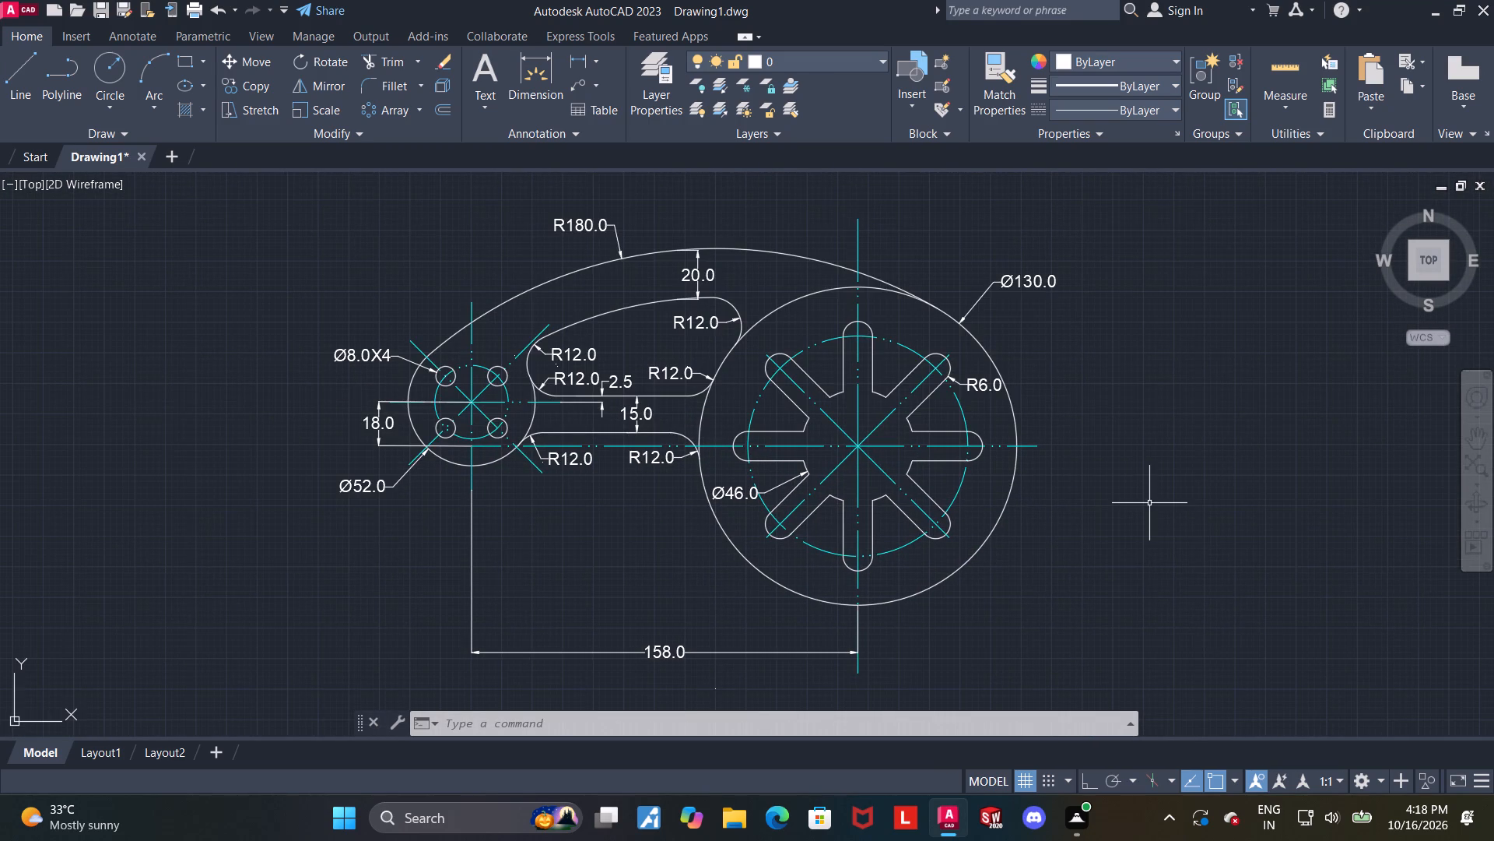
scroll(1149, 503, down, 1)
scroll(1149, 503, up, 1)
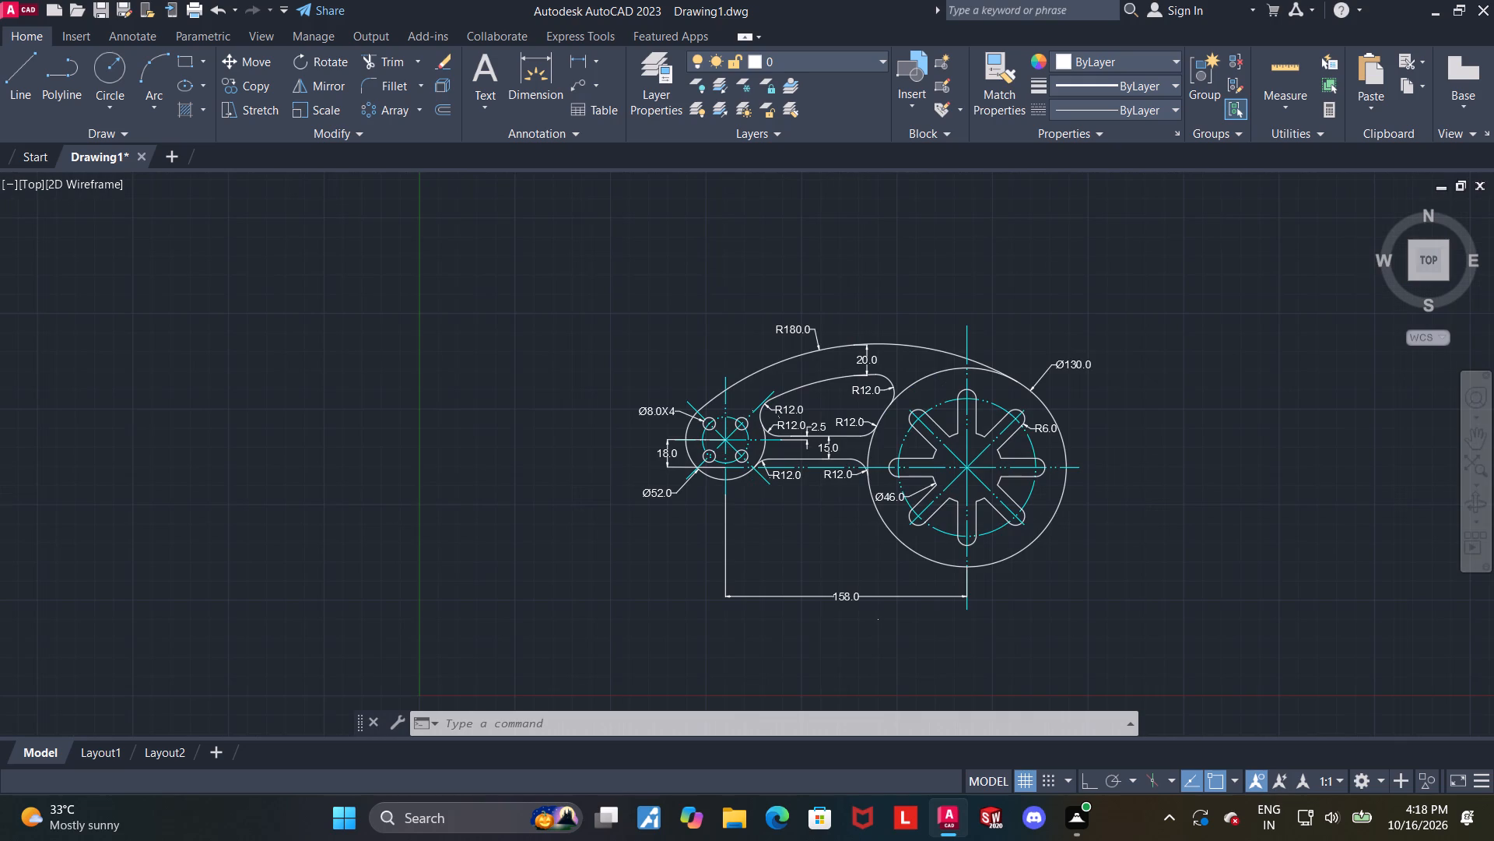
key(Escape)
key(Escape)
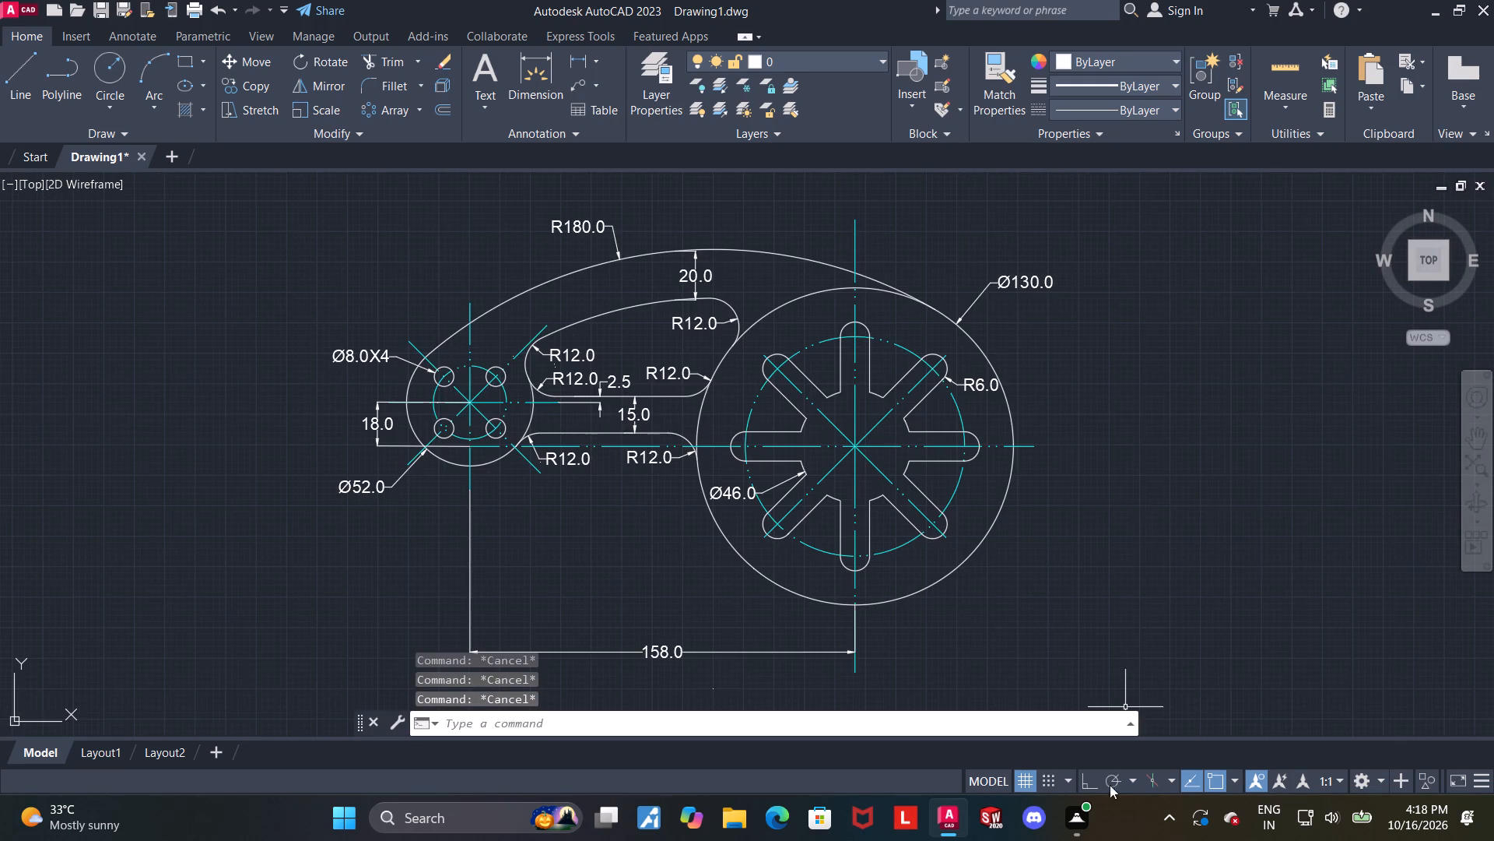
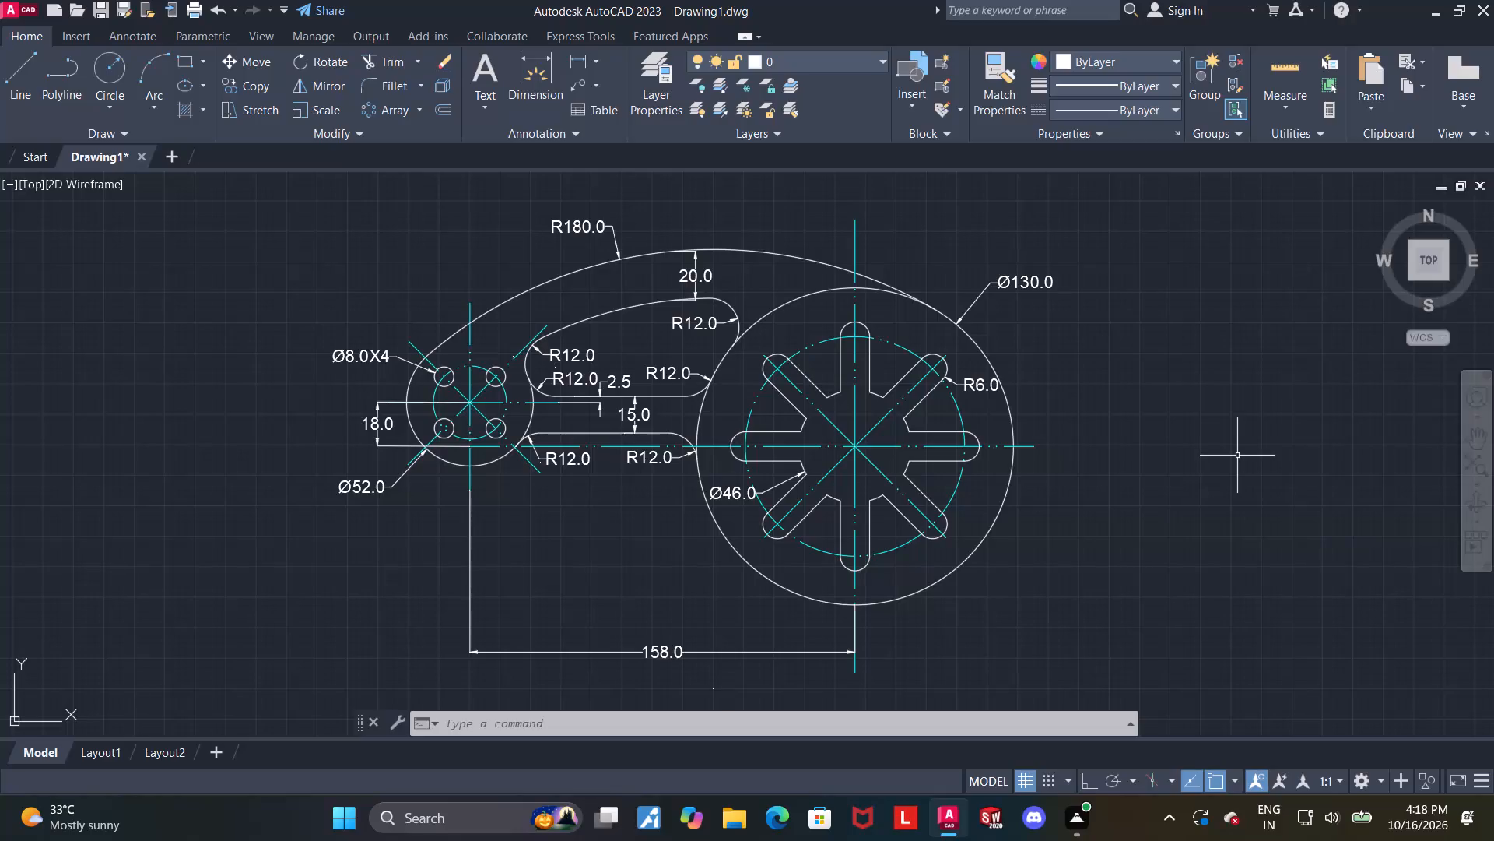
Turn off command log file recording with LOGFILEOFF.
text(logfile)
click(1323, 510)
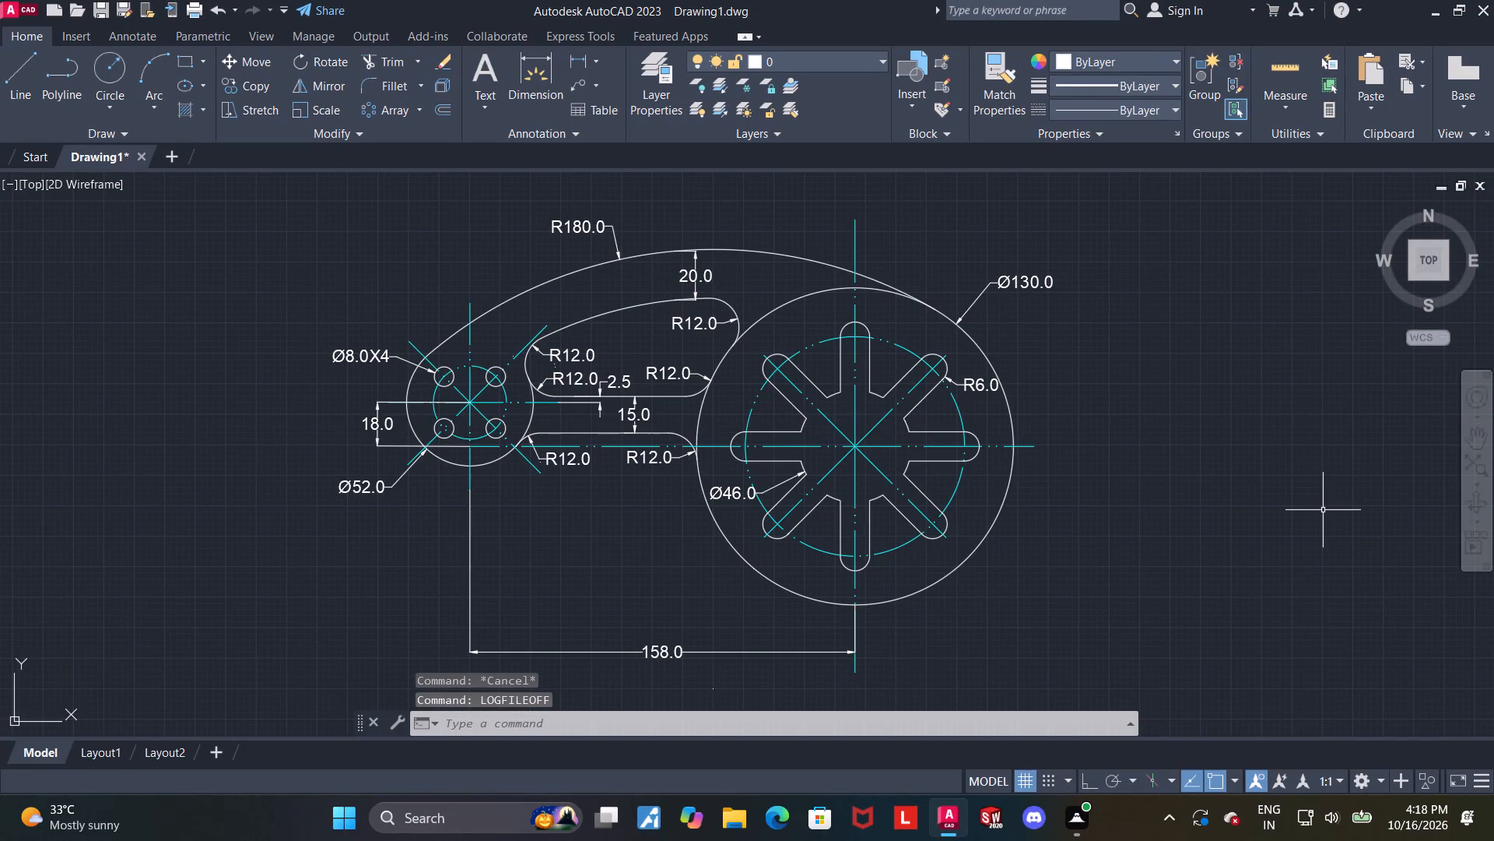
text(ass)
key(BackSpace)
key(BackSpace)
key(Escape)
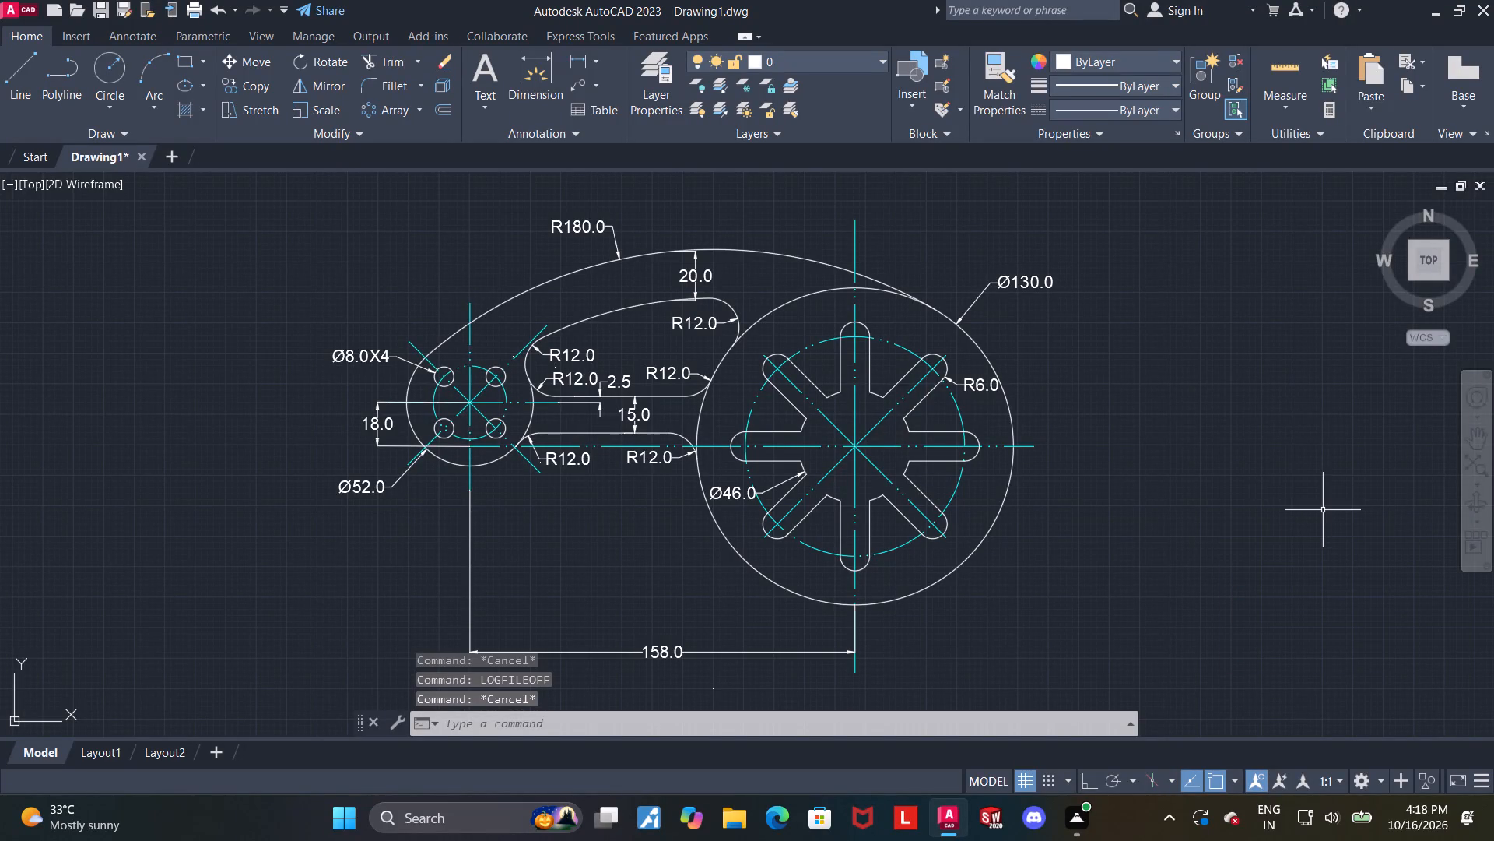
Save the drawing in the Downloads folder under the name "asymmetrical cam timing link" as an AutoCAD 2018 drawing.
key(ctrl+s)
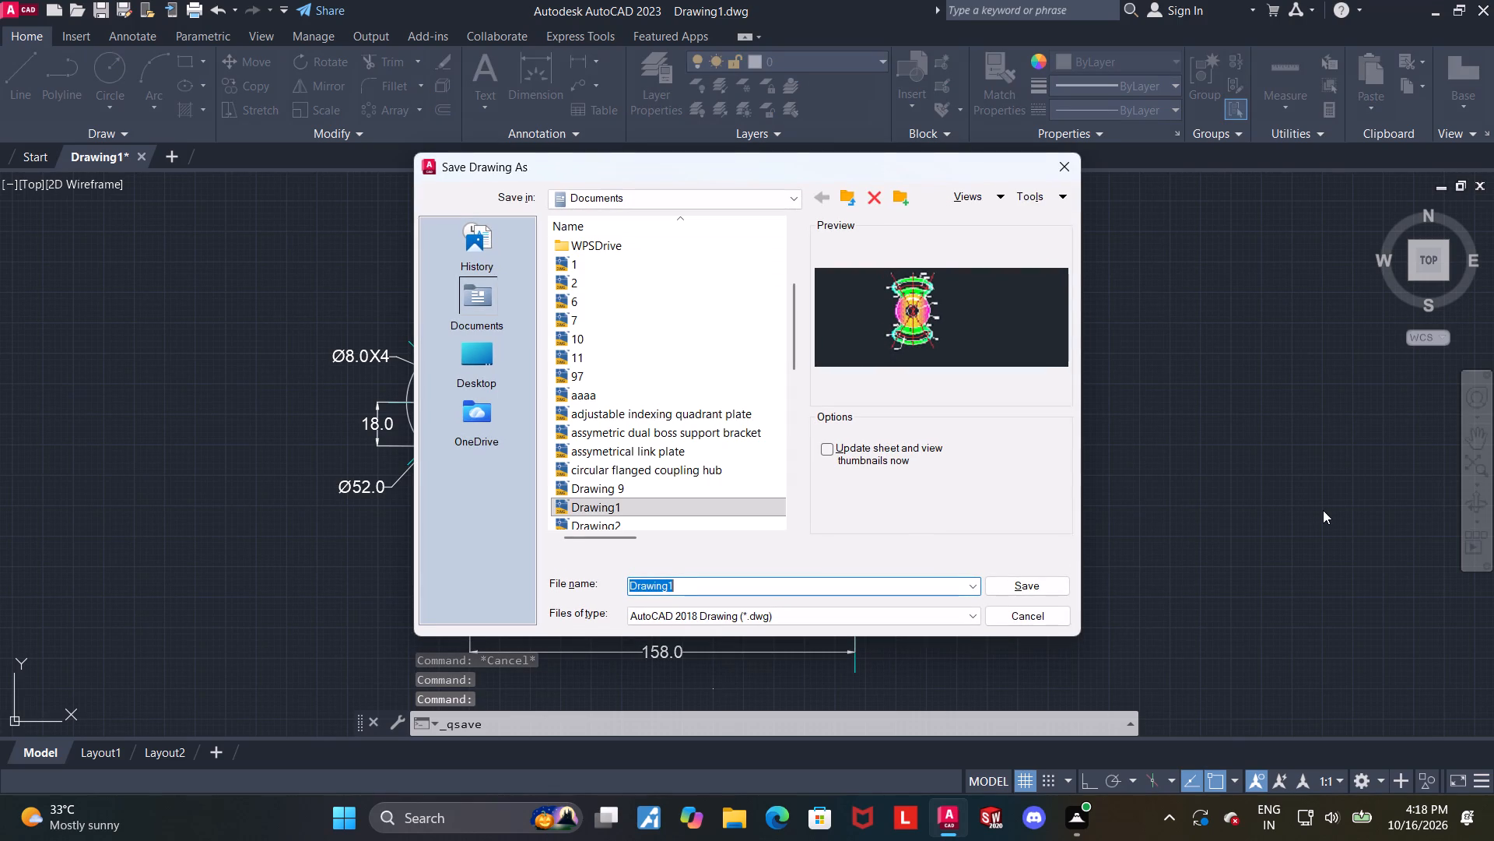
double_click(490, 364)
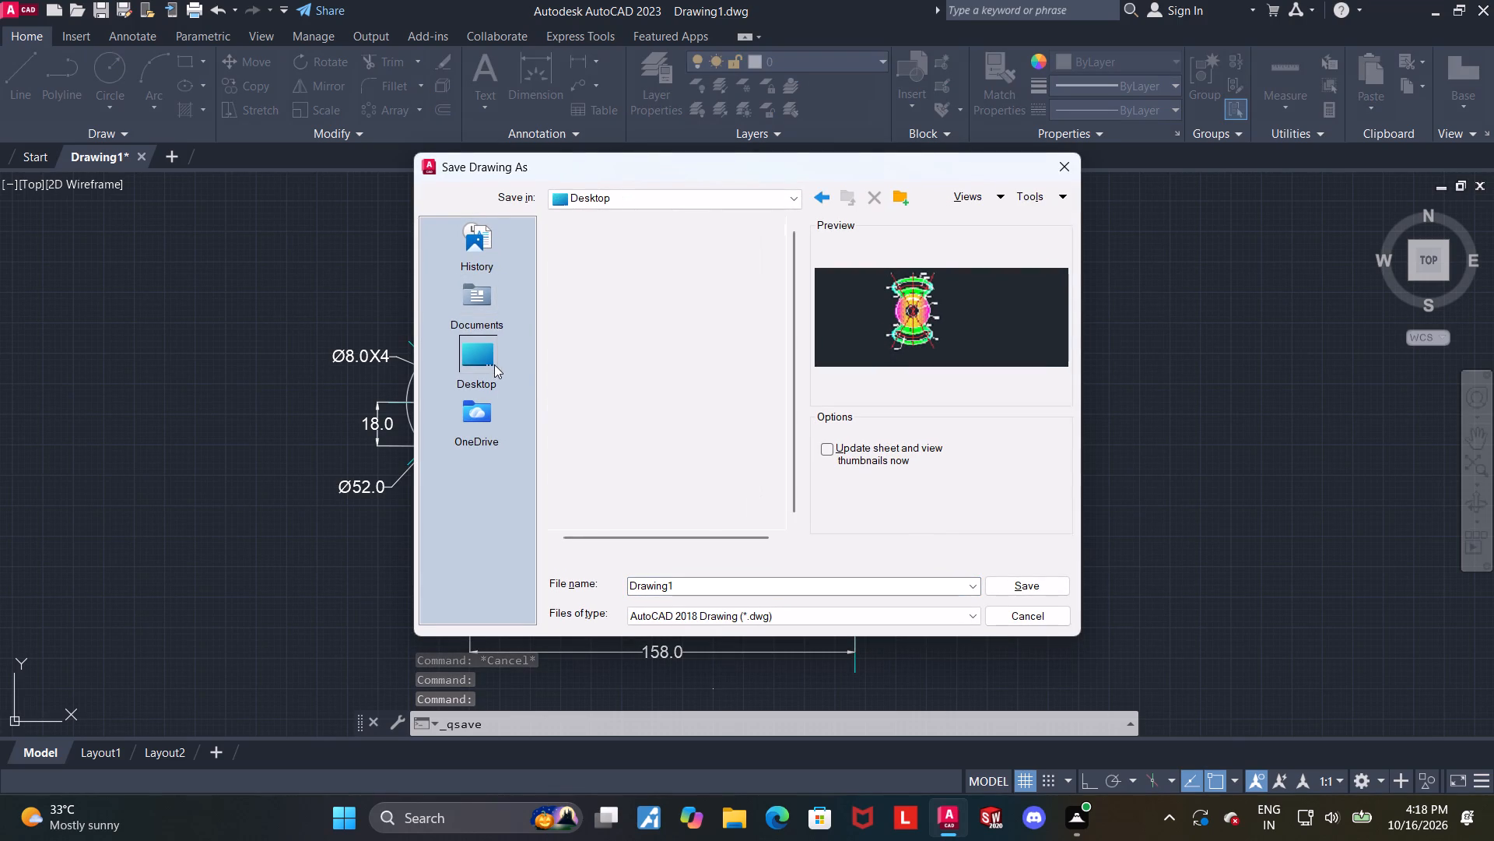
double_click(588, 356)
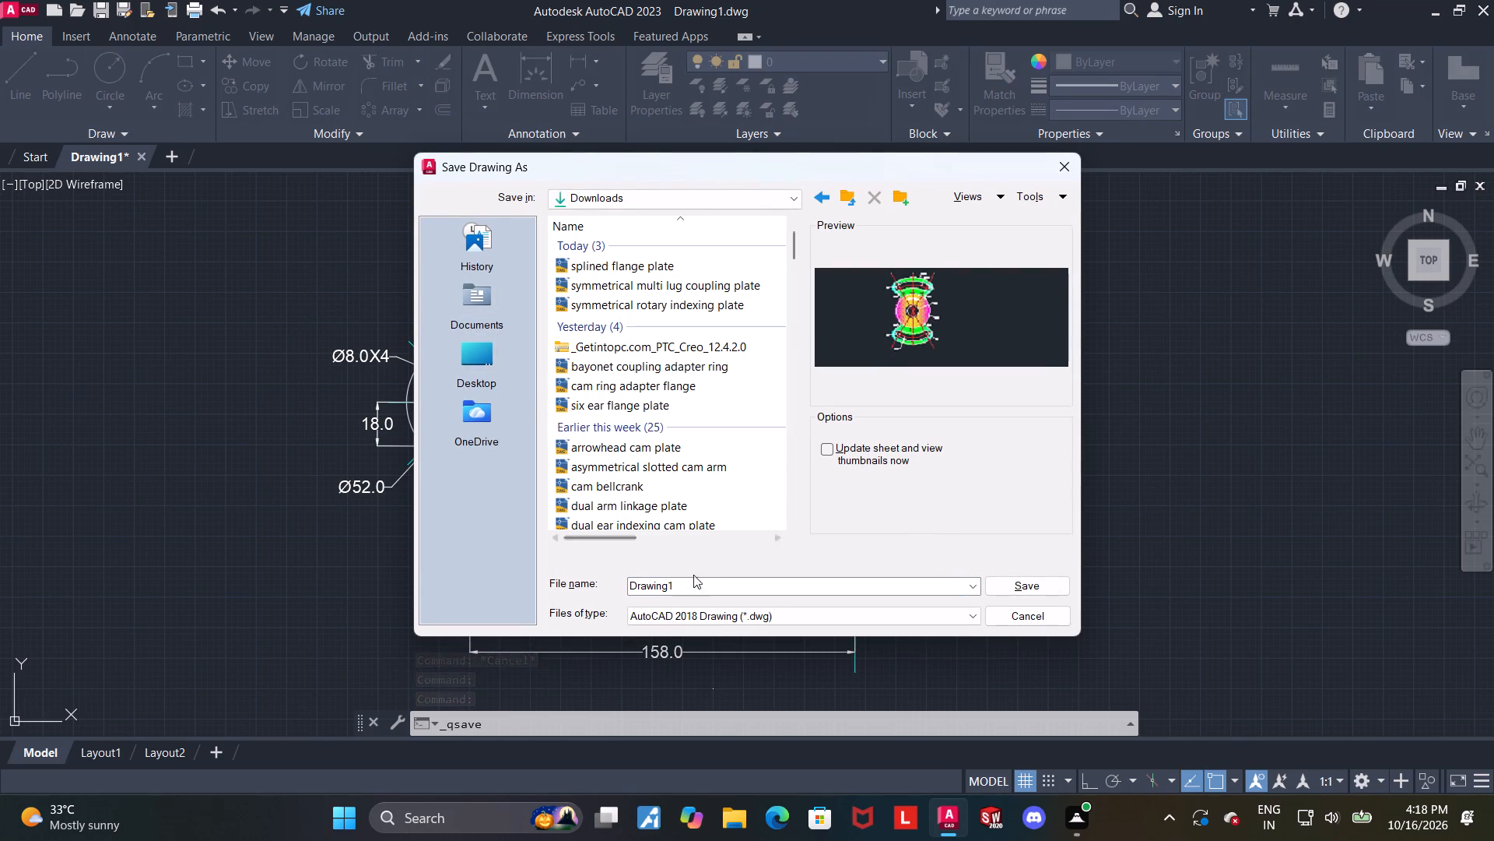
drag(695, 582, 594, 593)
key(BackSpace)
text(ass)
key(y)
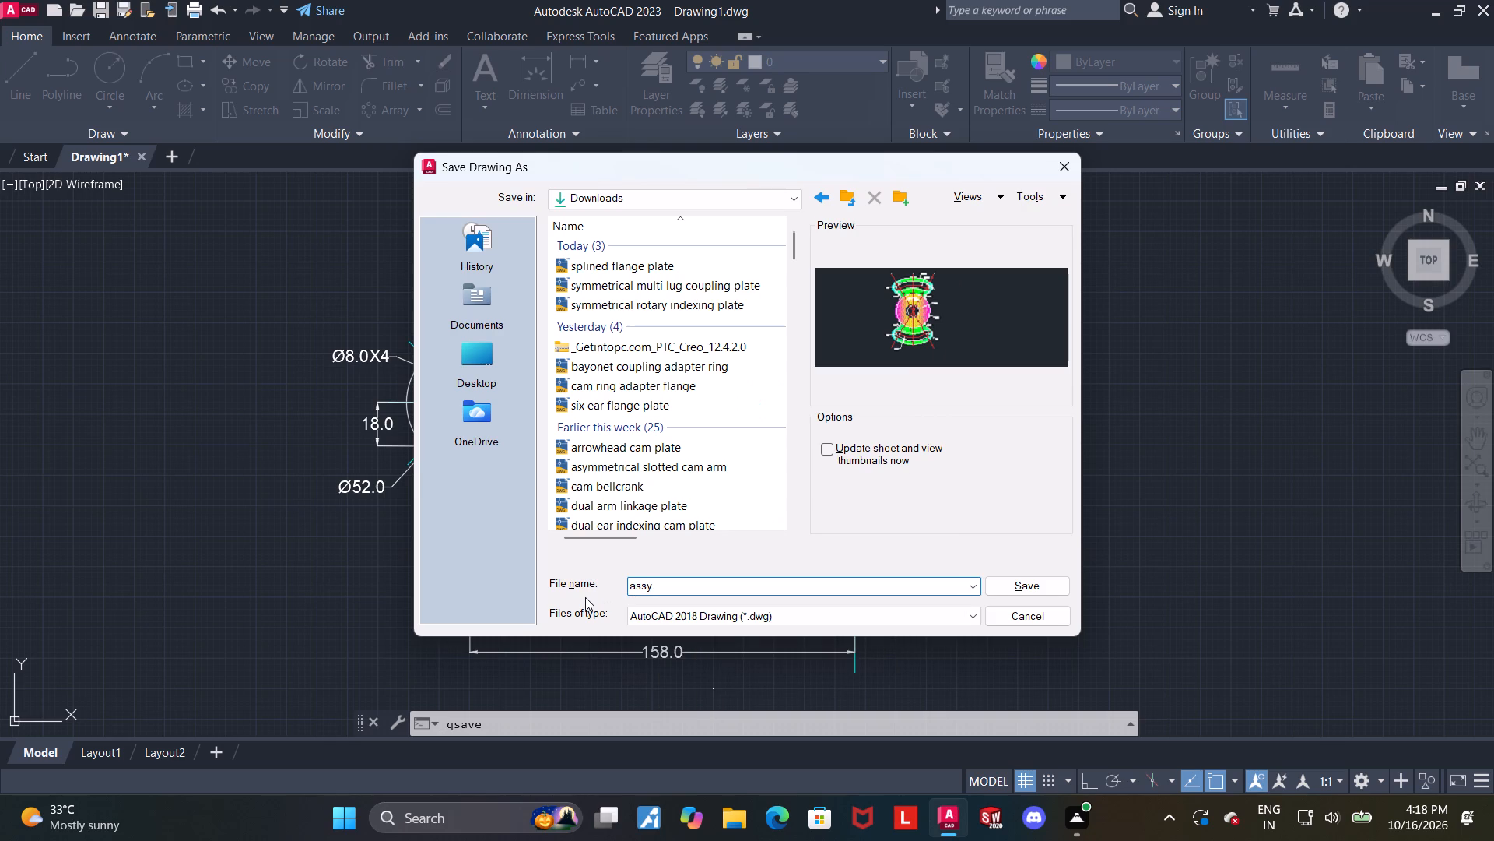
key(BackSpace)
key(BackSpace)
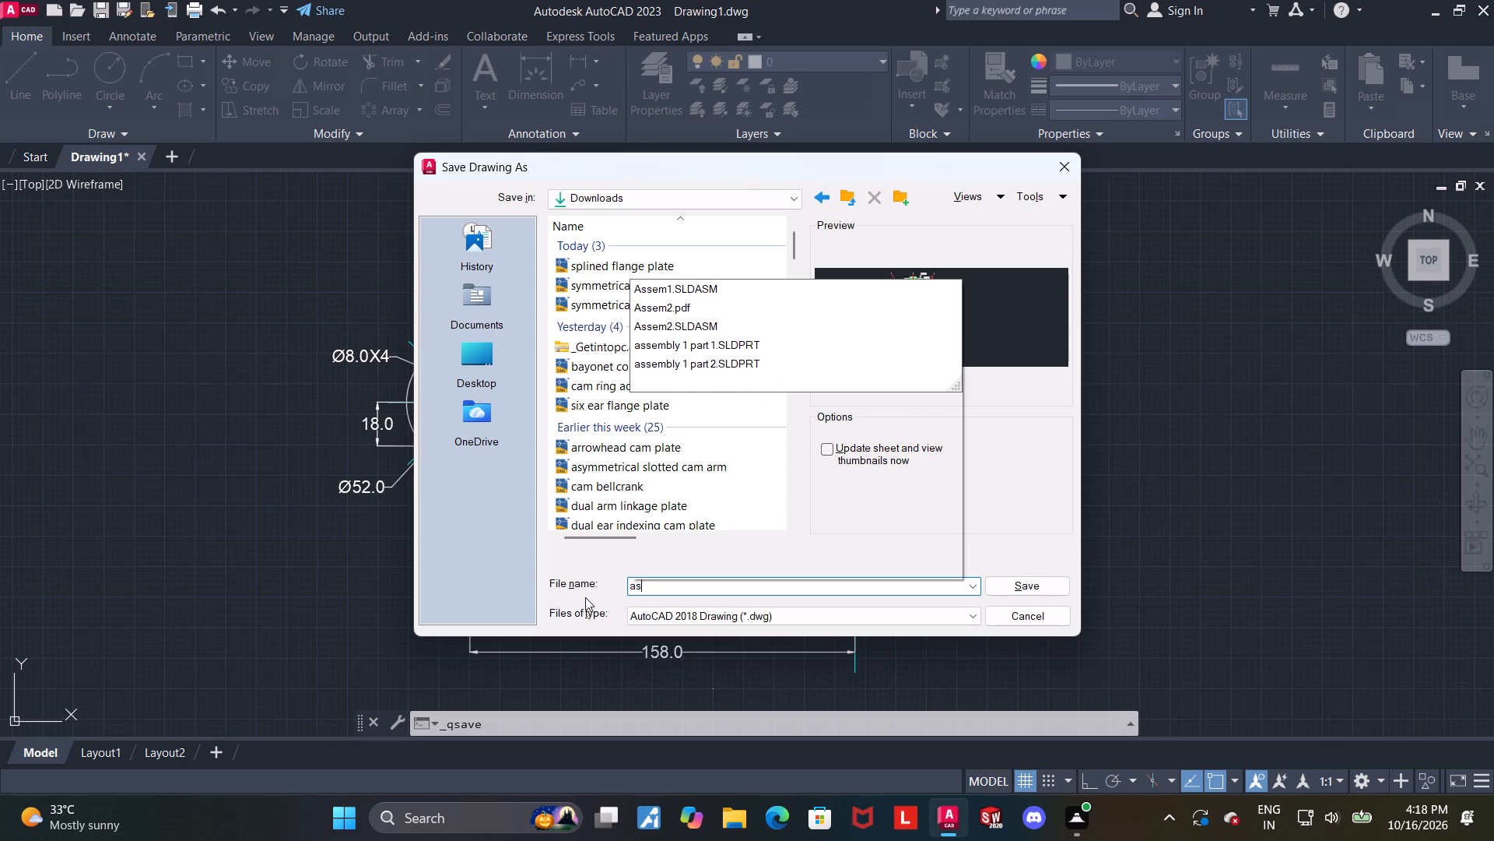
text(ymme)
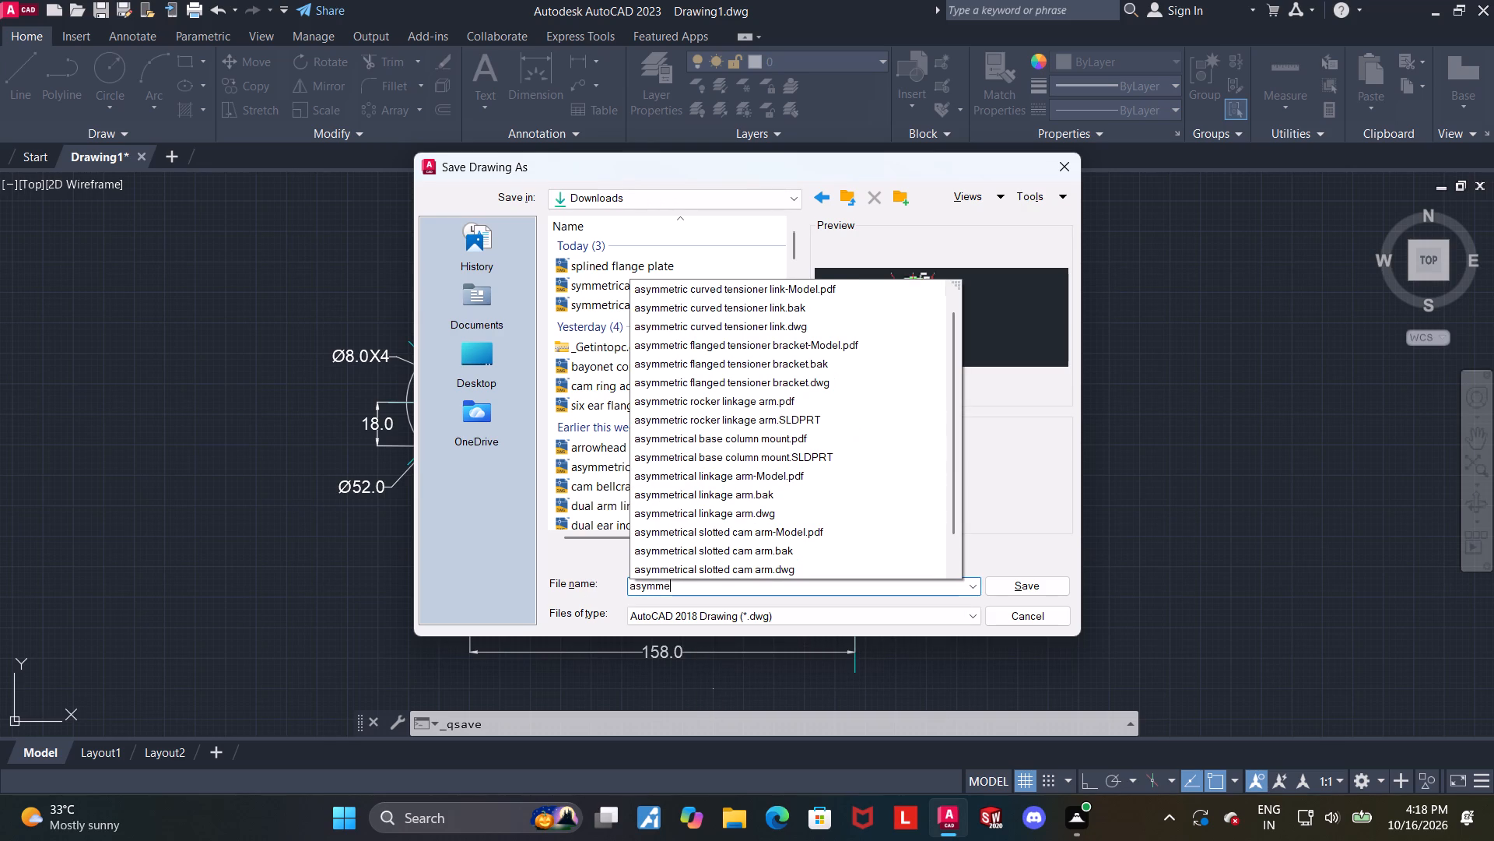
text(trical cam timng)
key(space)
key(BackSpace)
key(BackSpace)
key(BackSpace)
key(BackSpace)
key(BackSpace)
key(BackSpace)
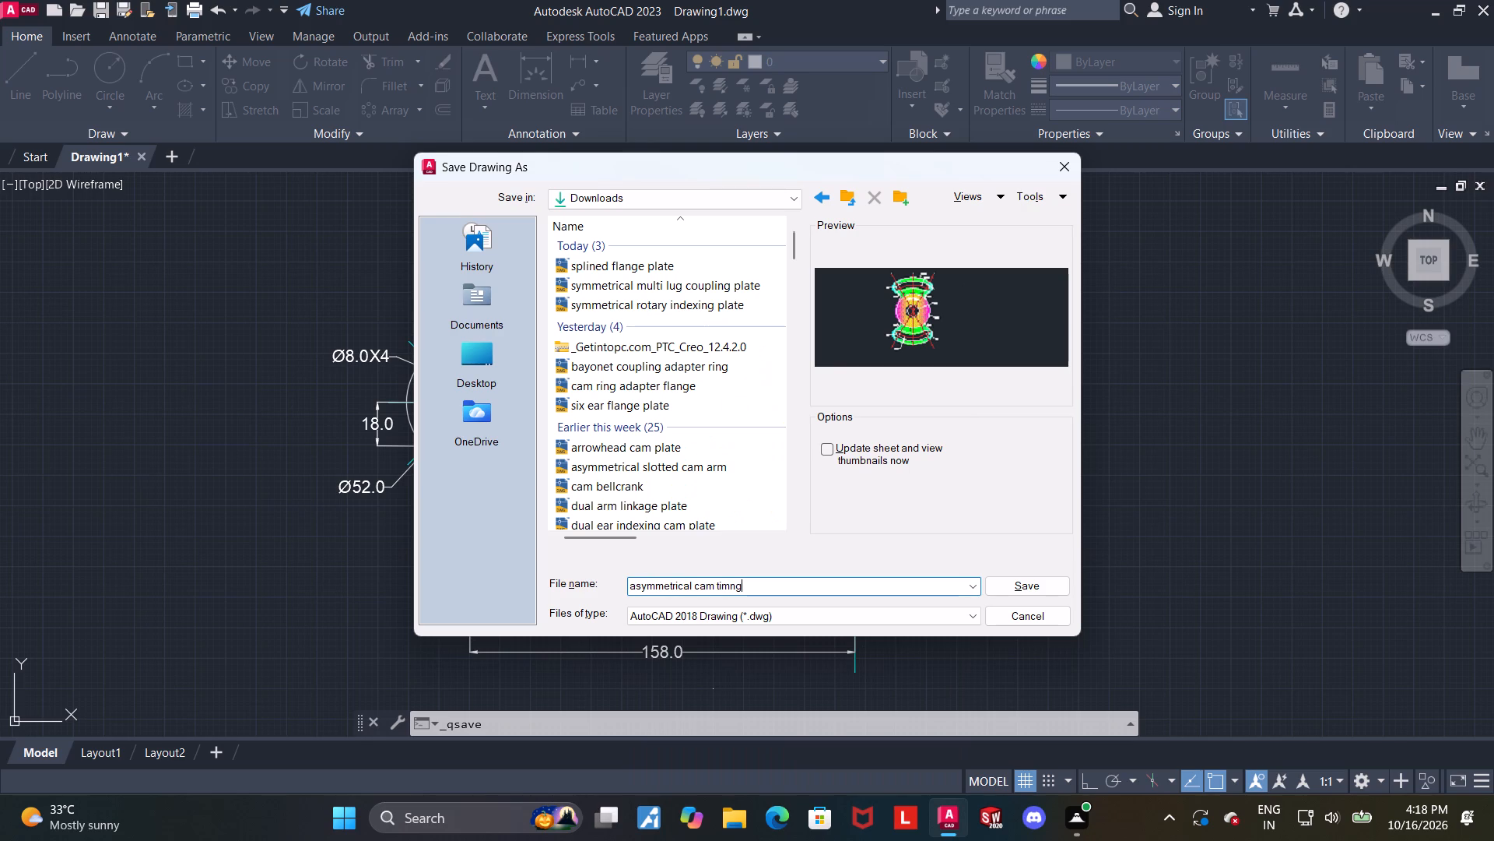
text(timing link)
key(space)
click(1054, 585)
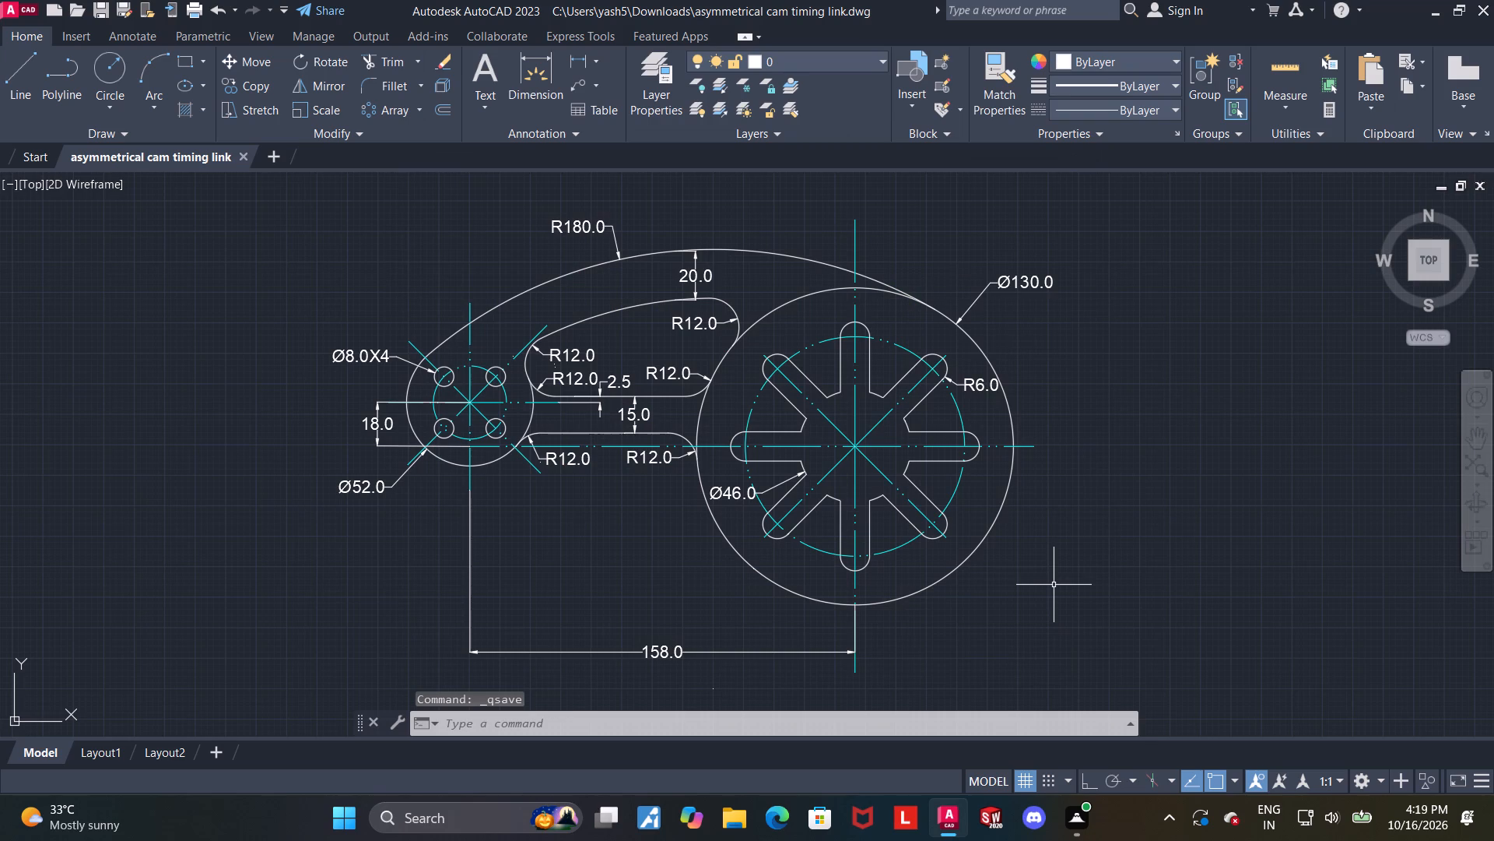
Set up a plot with the DWG To PDF.pc3 plotter and ISO A4 (297.00 x 210.00 MM) paper.
text(plot\)
key(BackSpace)
key(Return)
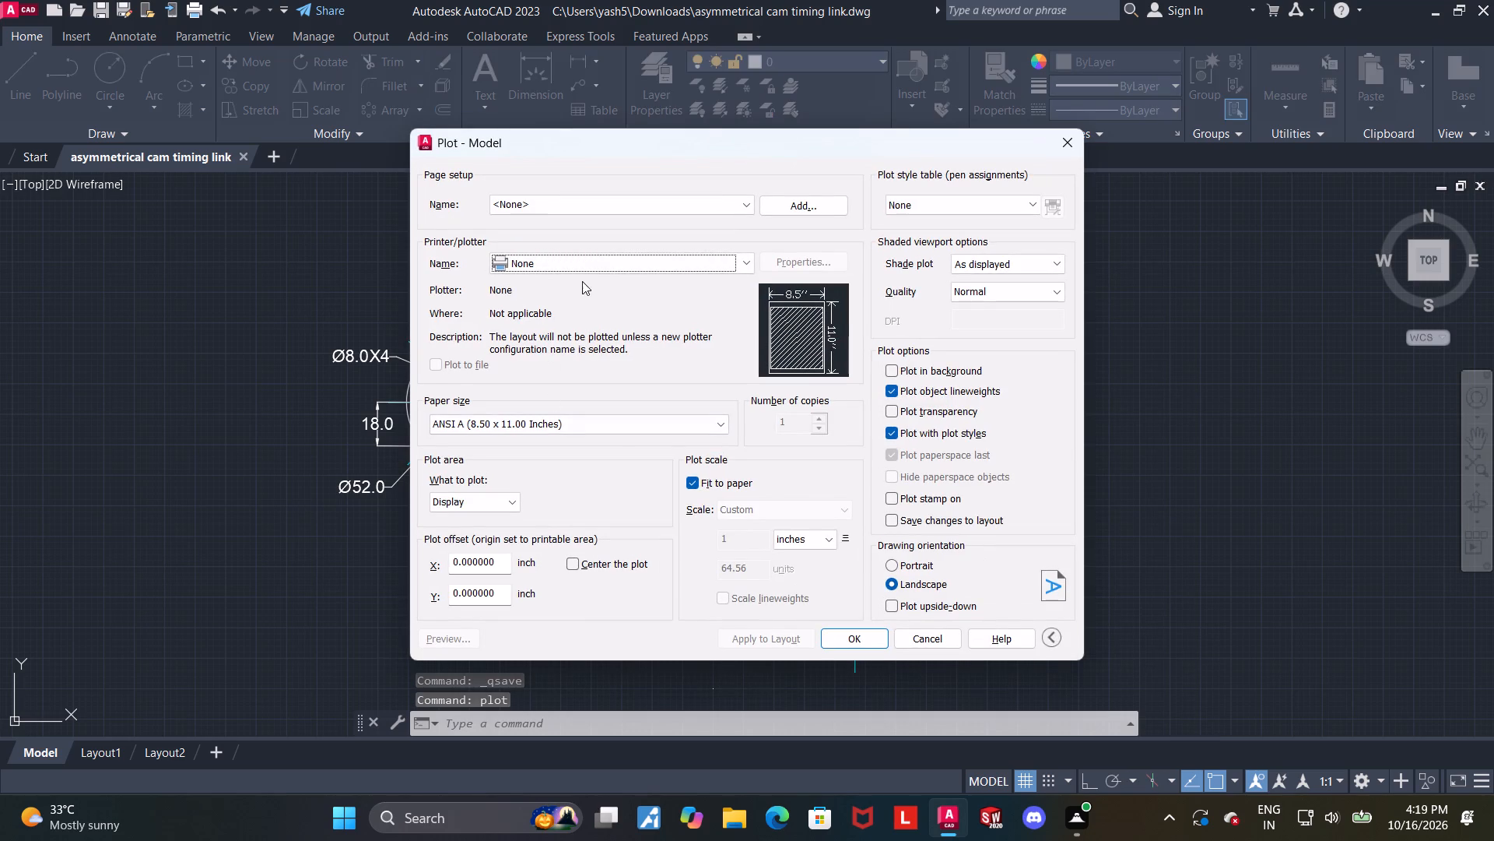
click(582, 265)
click(580, 465)
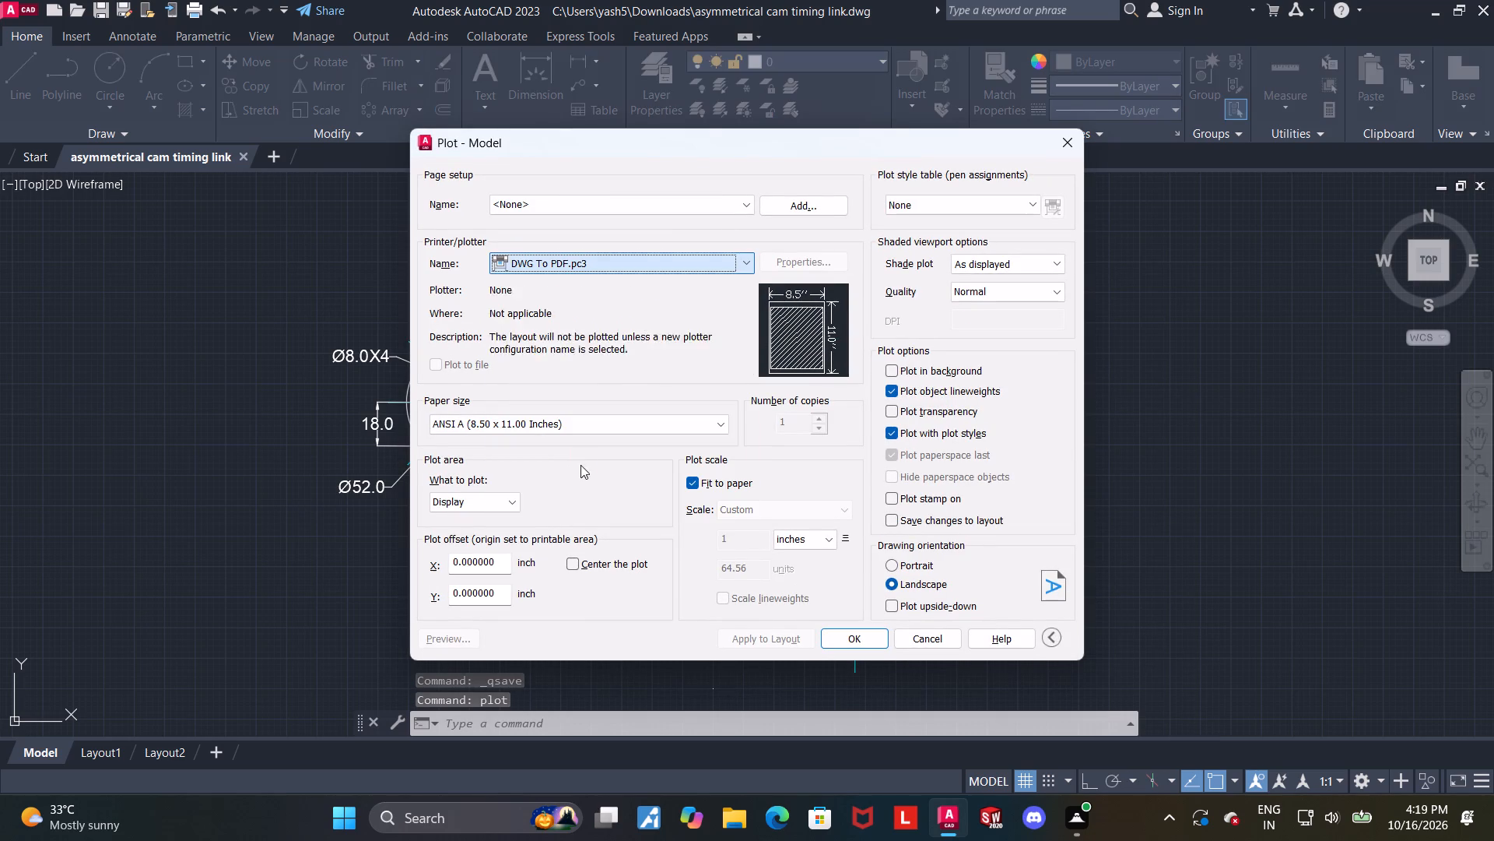
click(546, 415)
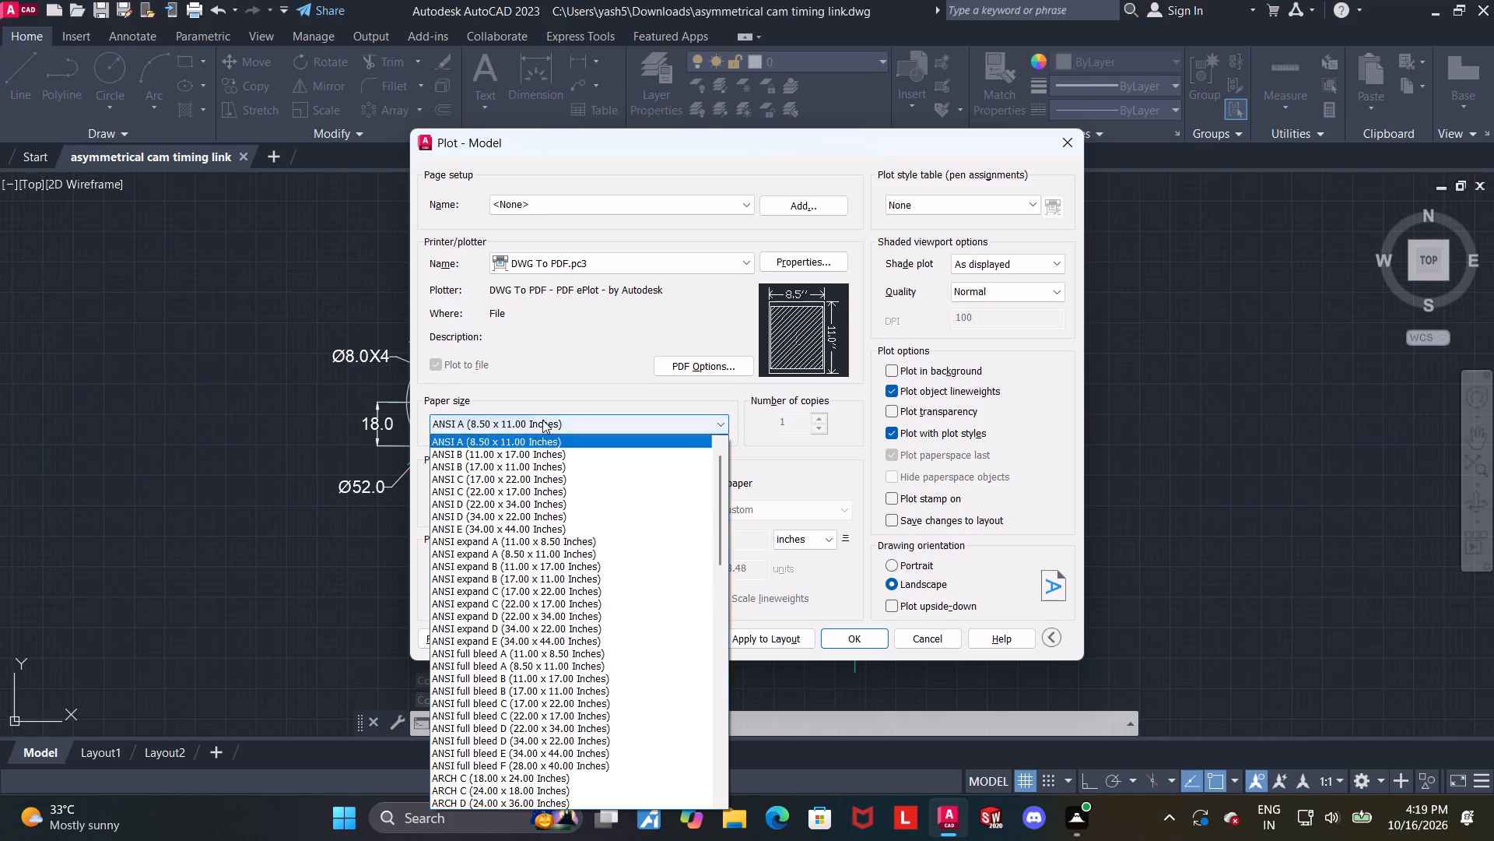
scroll(500, 628, down, 12)
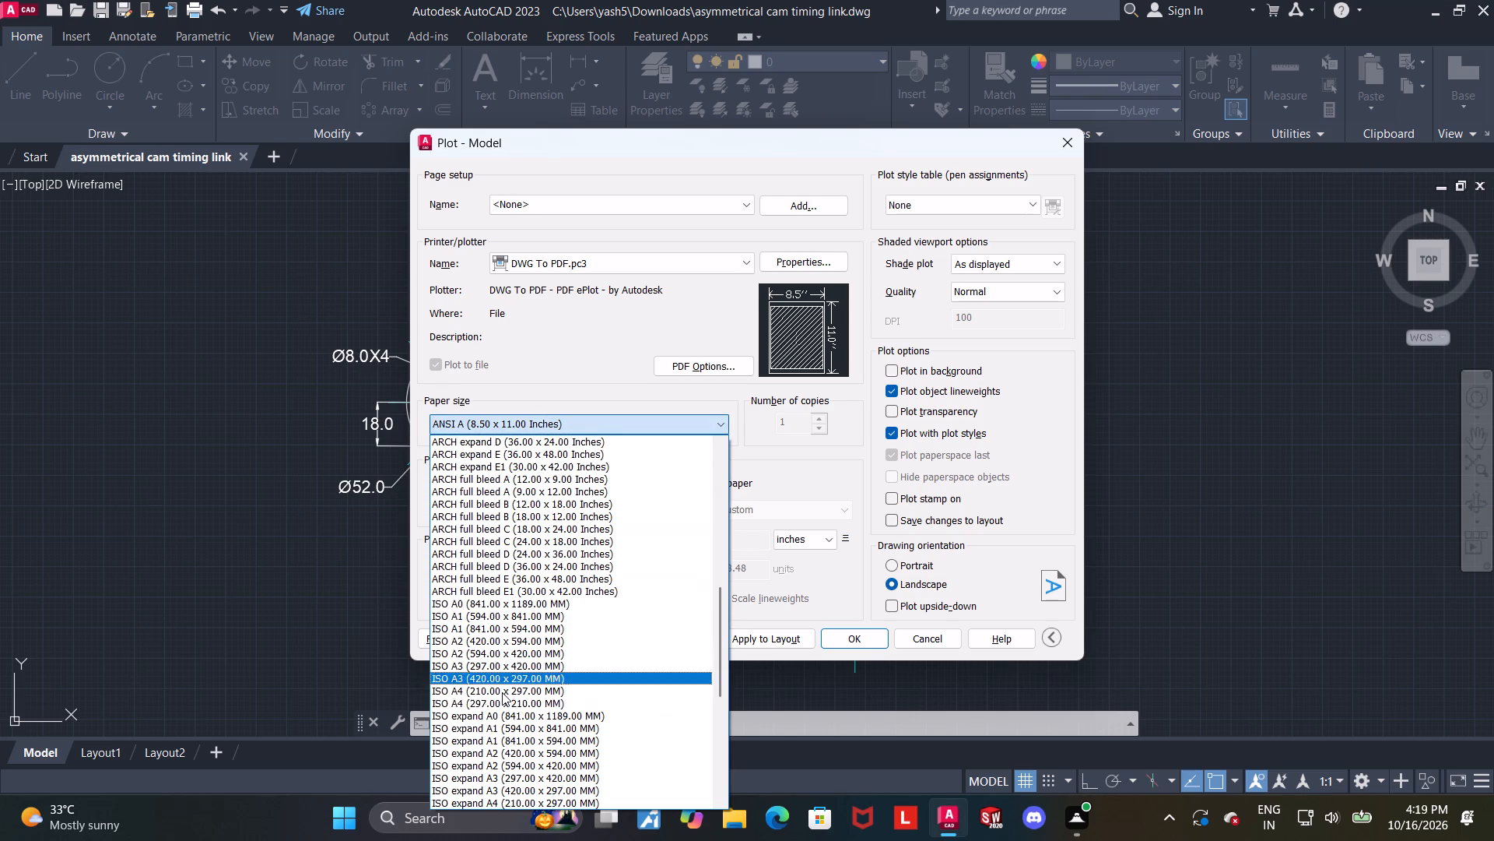
click(500, 700)
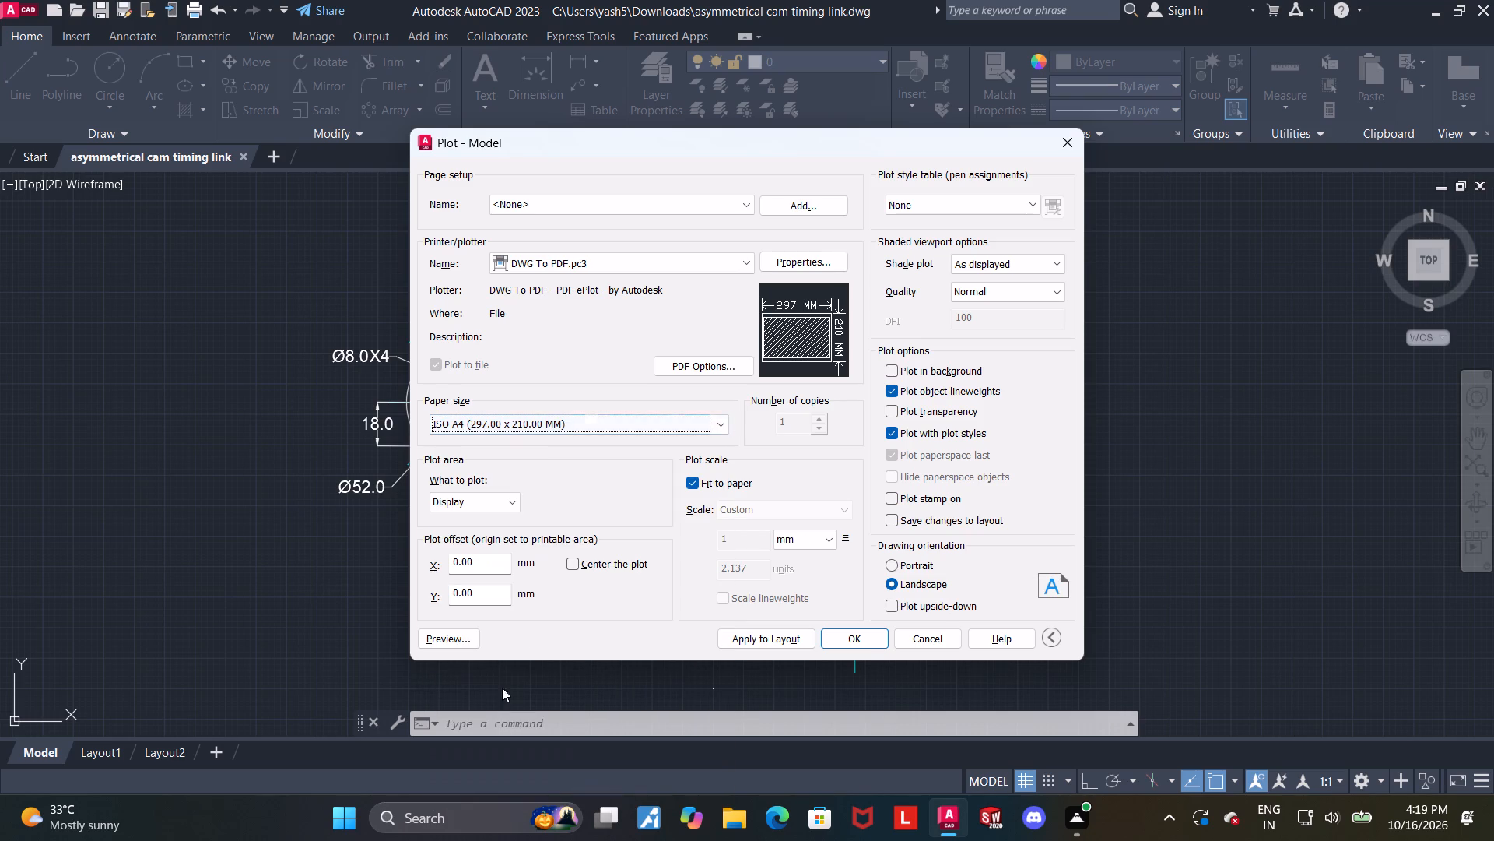
Define the plot area as a window enclosing the whole dimensioned link drawing, and center the plot.
click(513, 501)
click(489, 556)
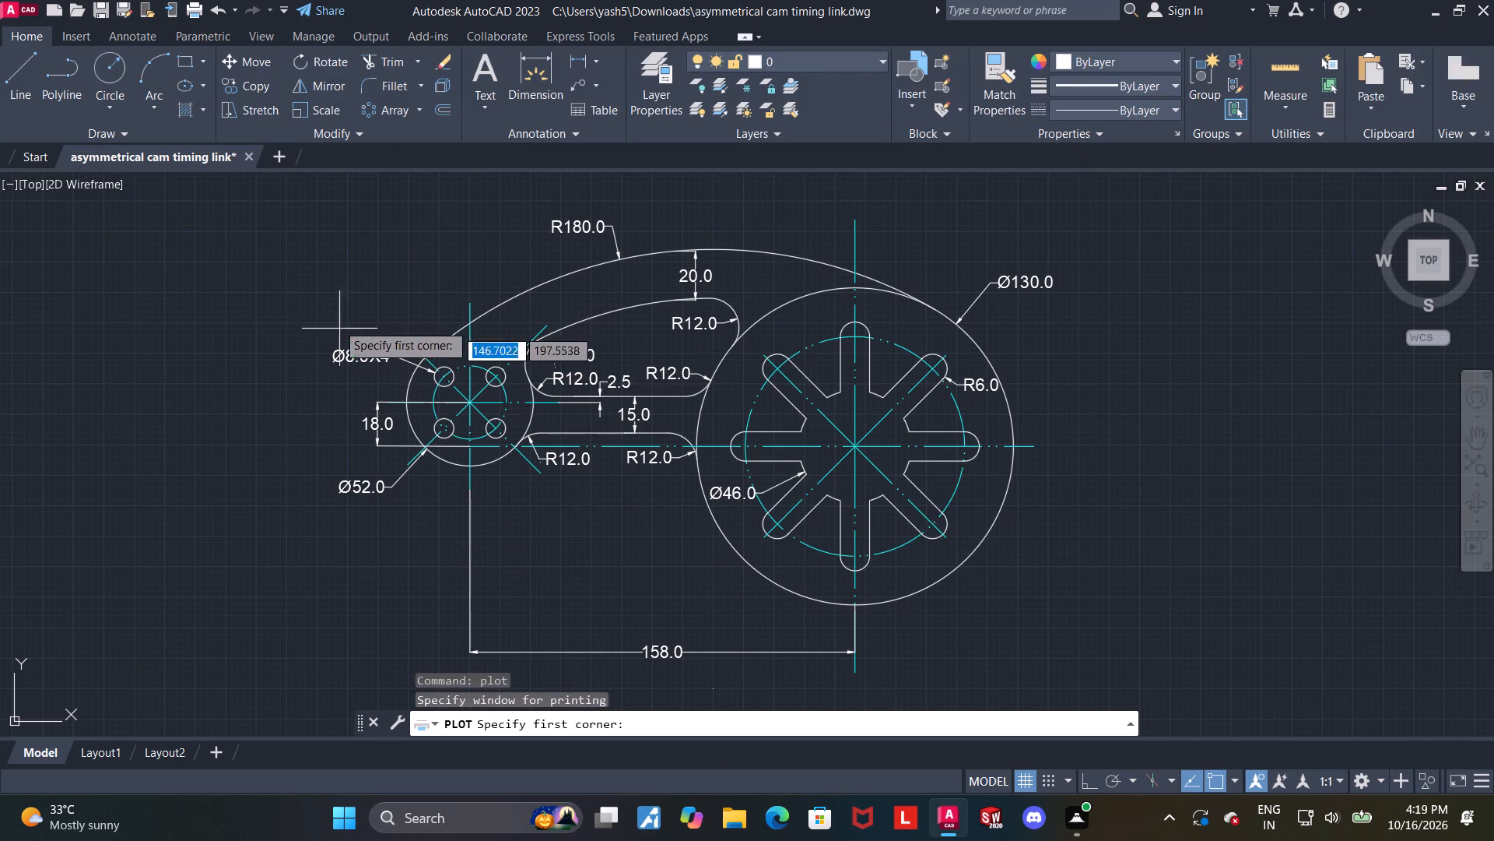
click(259, 178)
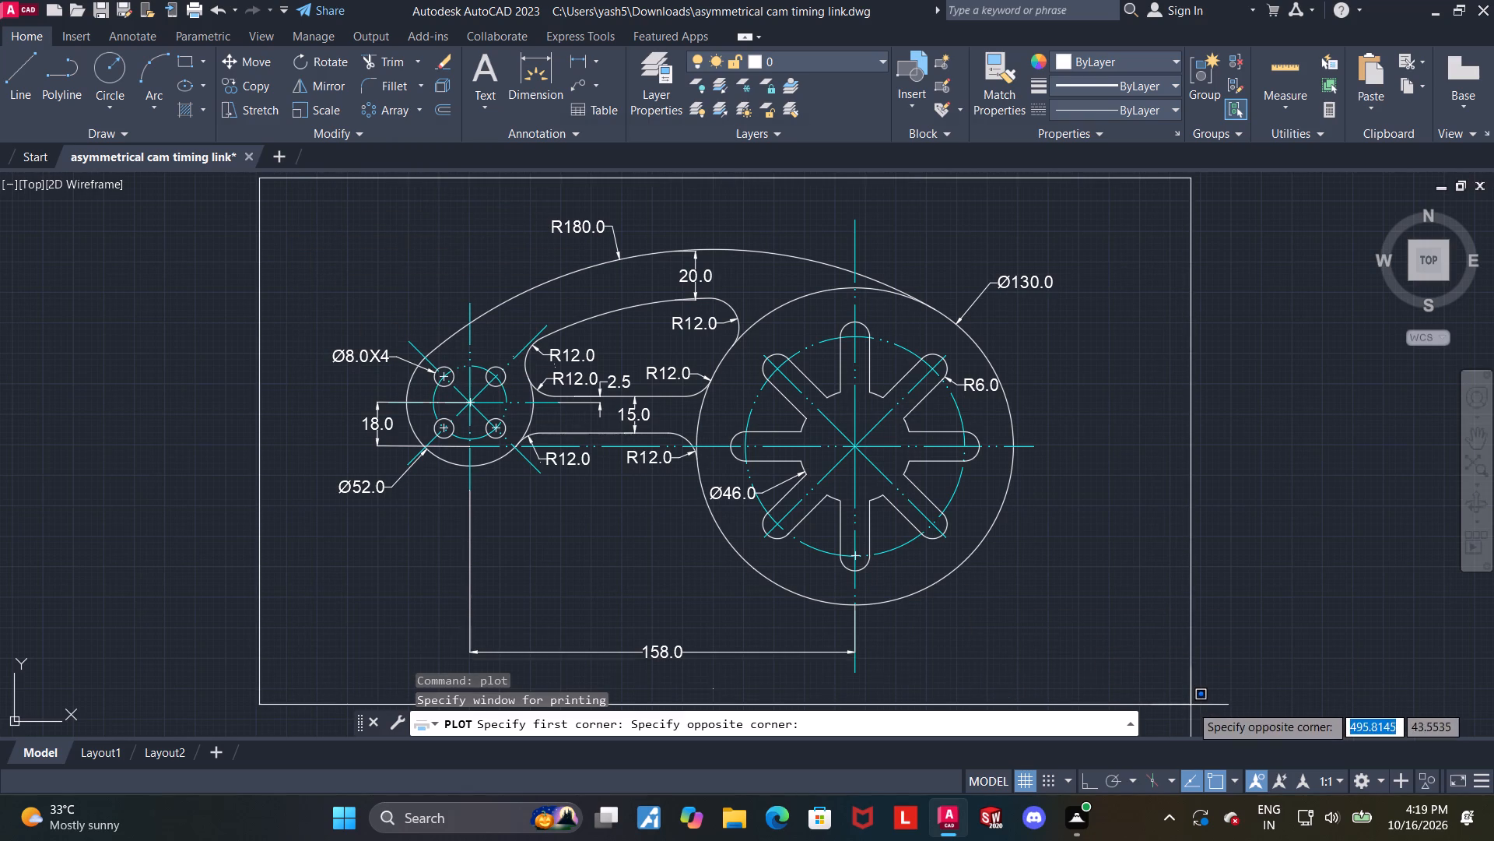
click(1191, 705)
click(573, 564)
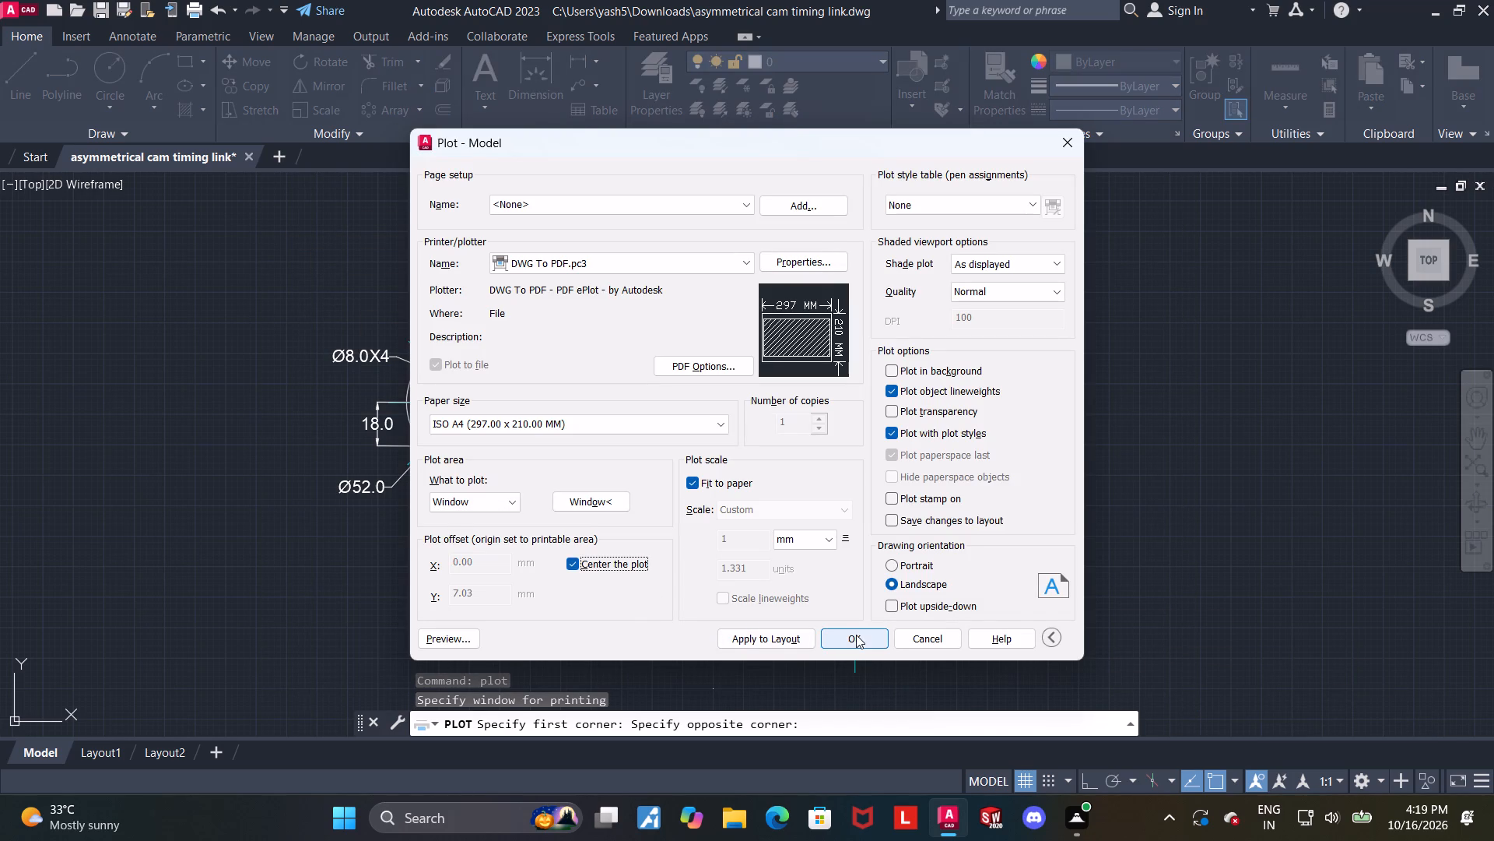
Plot the drawing to a PDF file in the Downloads folder, keeping the proposed file name.
click(856, 635)
double_click(482, 357)
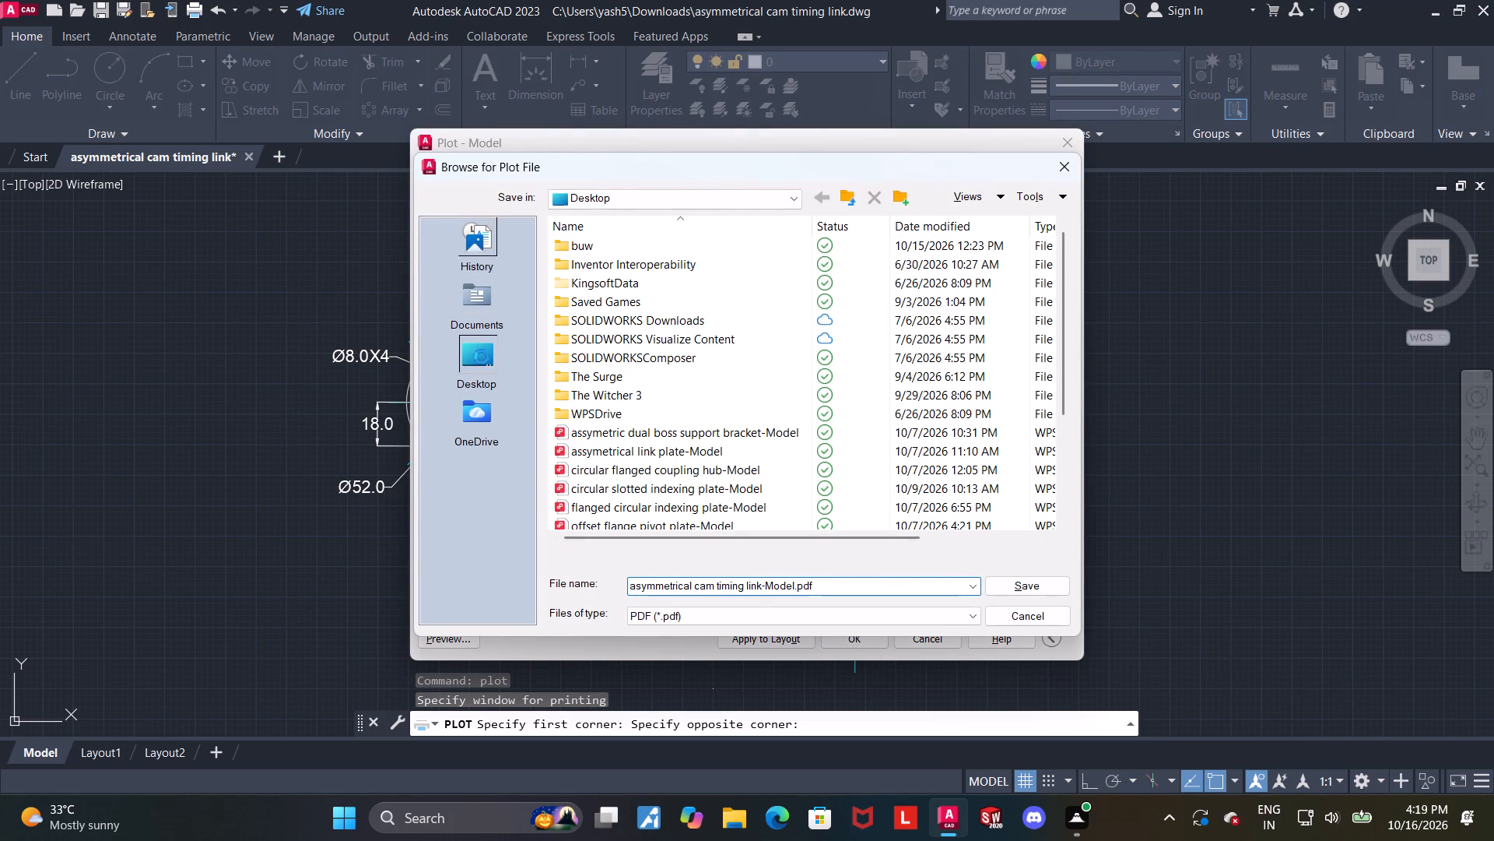
double_click(605, 361)
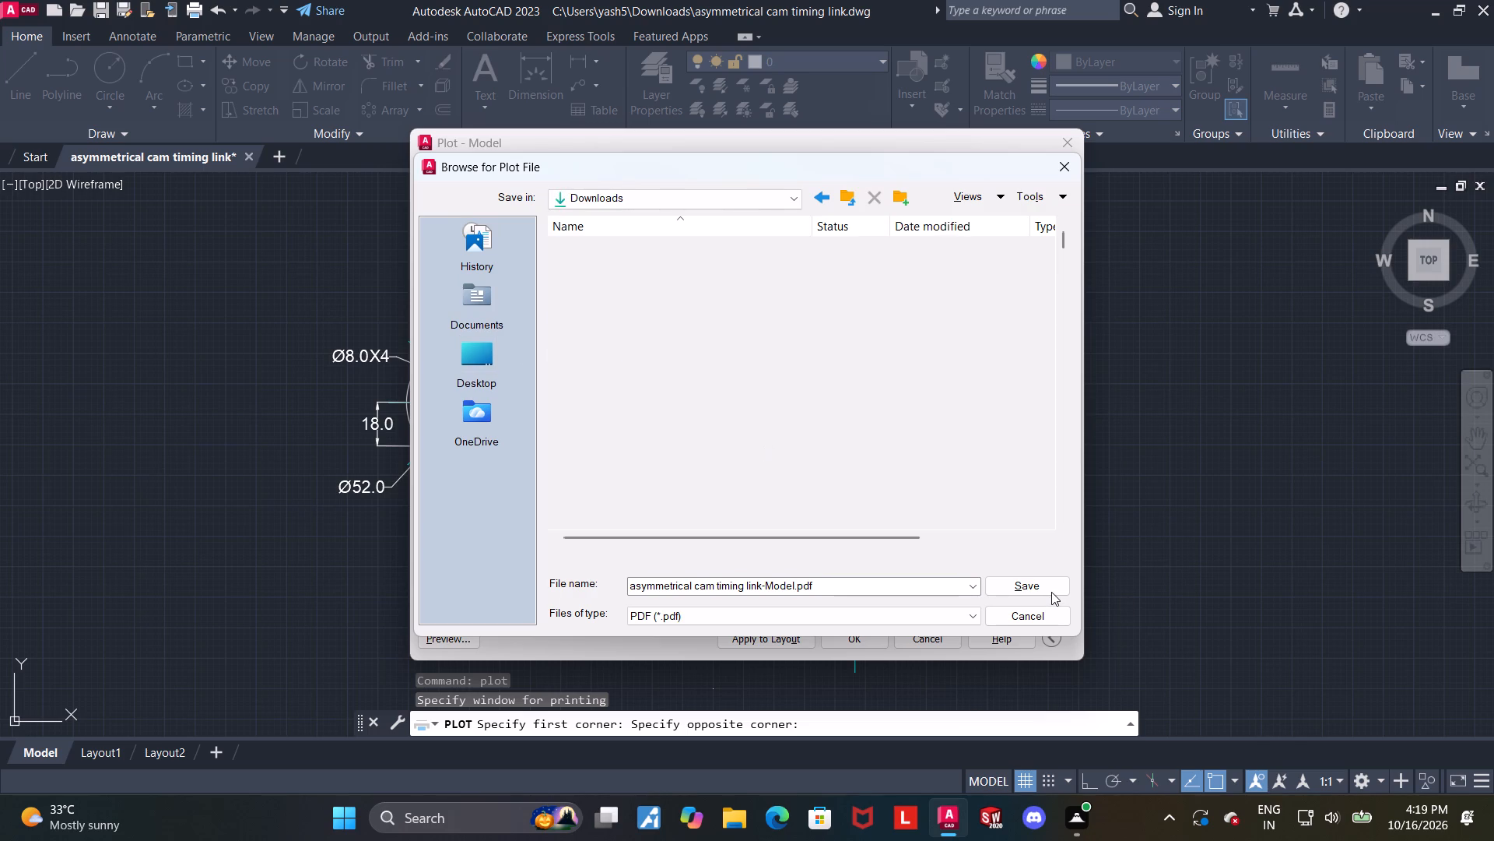
click(1051, 592)
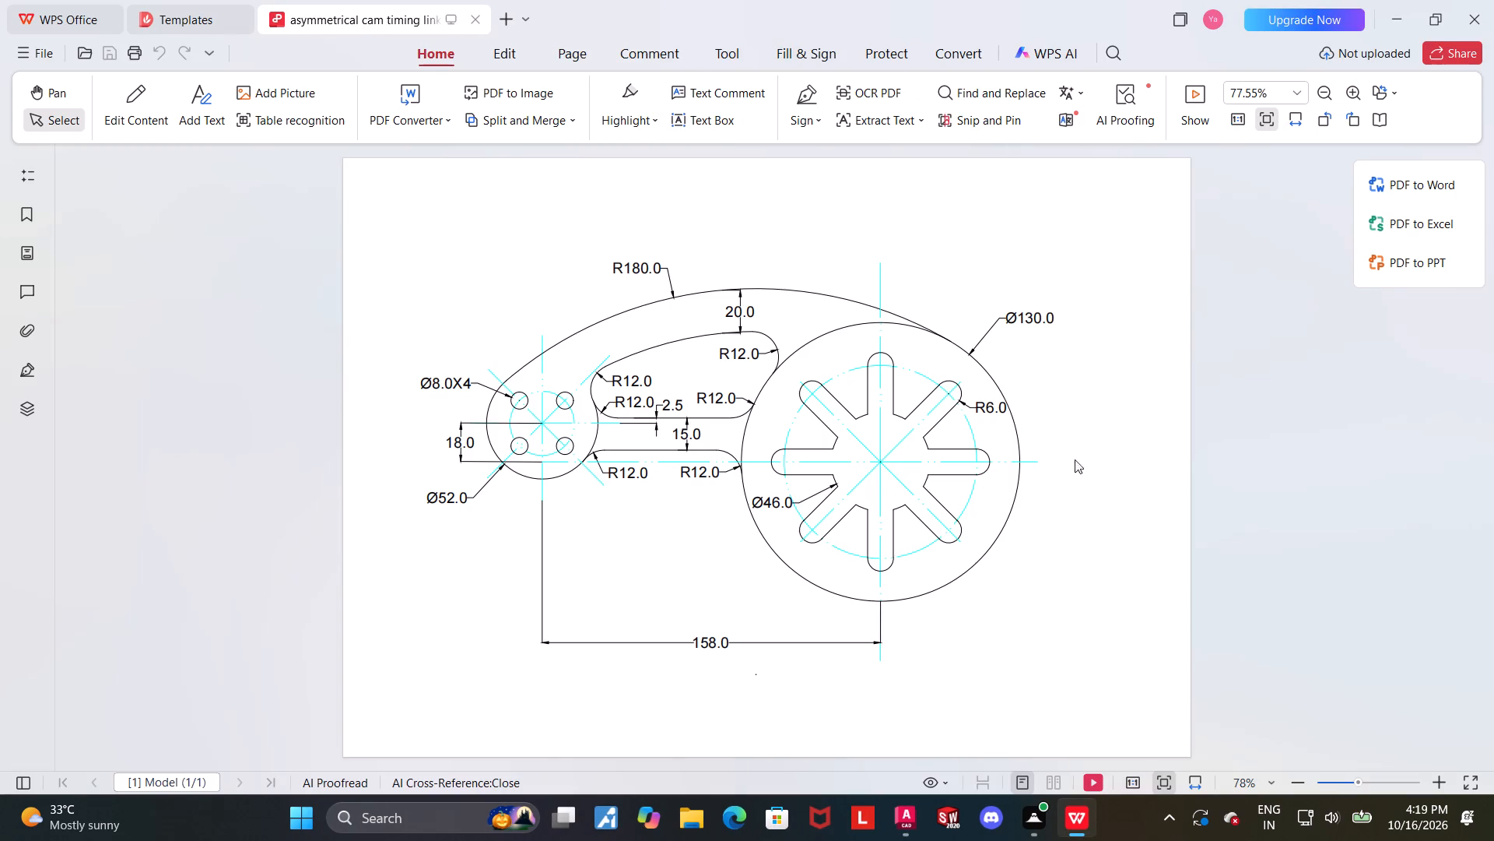
Close the plotted PDF in WPS Office without saving it to the cloud.
click(1477, 16)
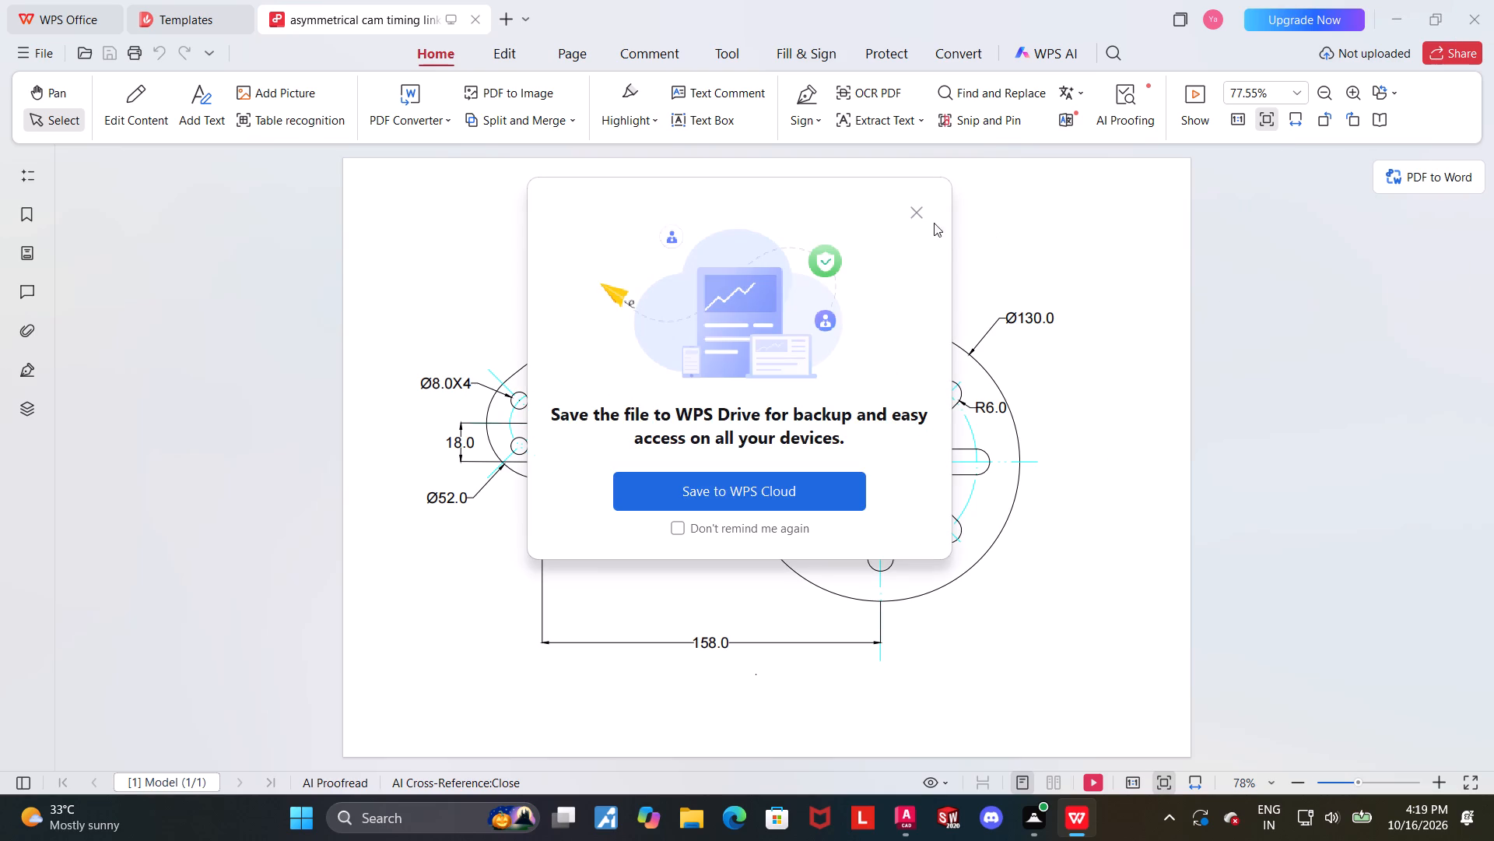
click(919, 212)
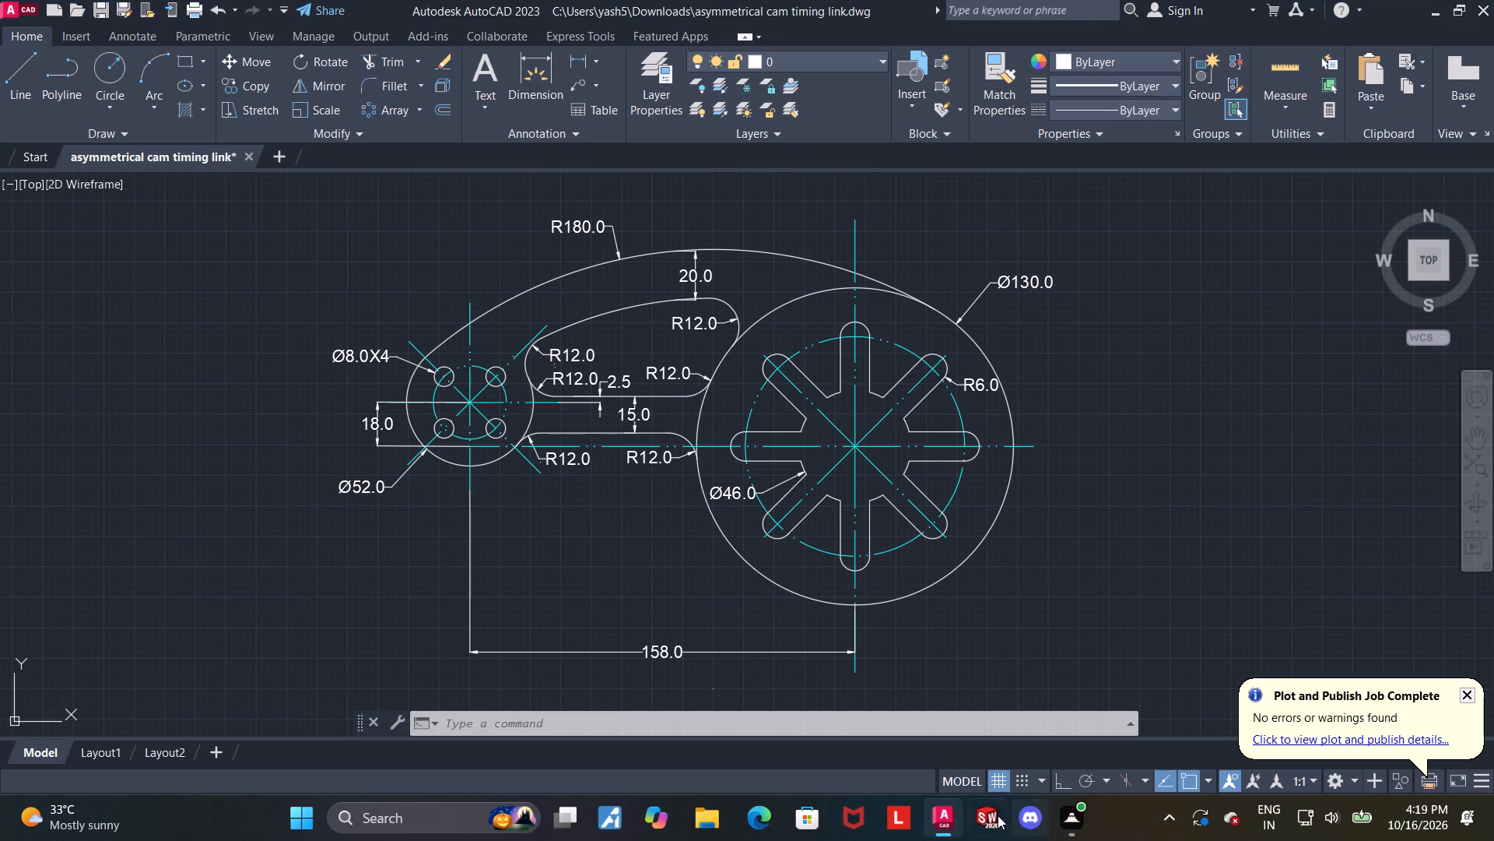